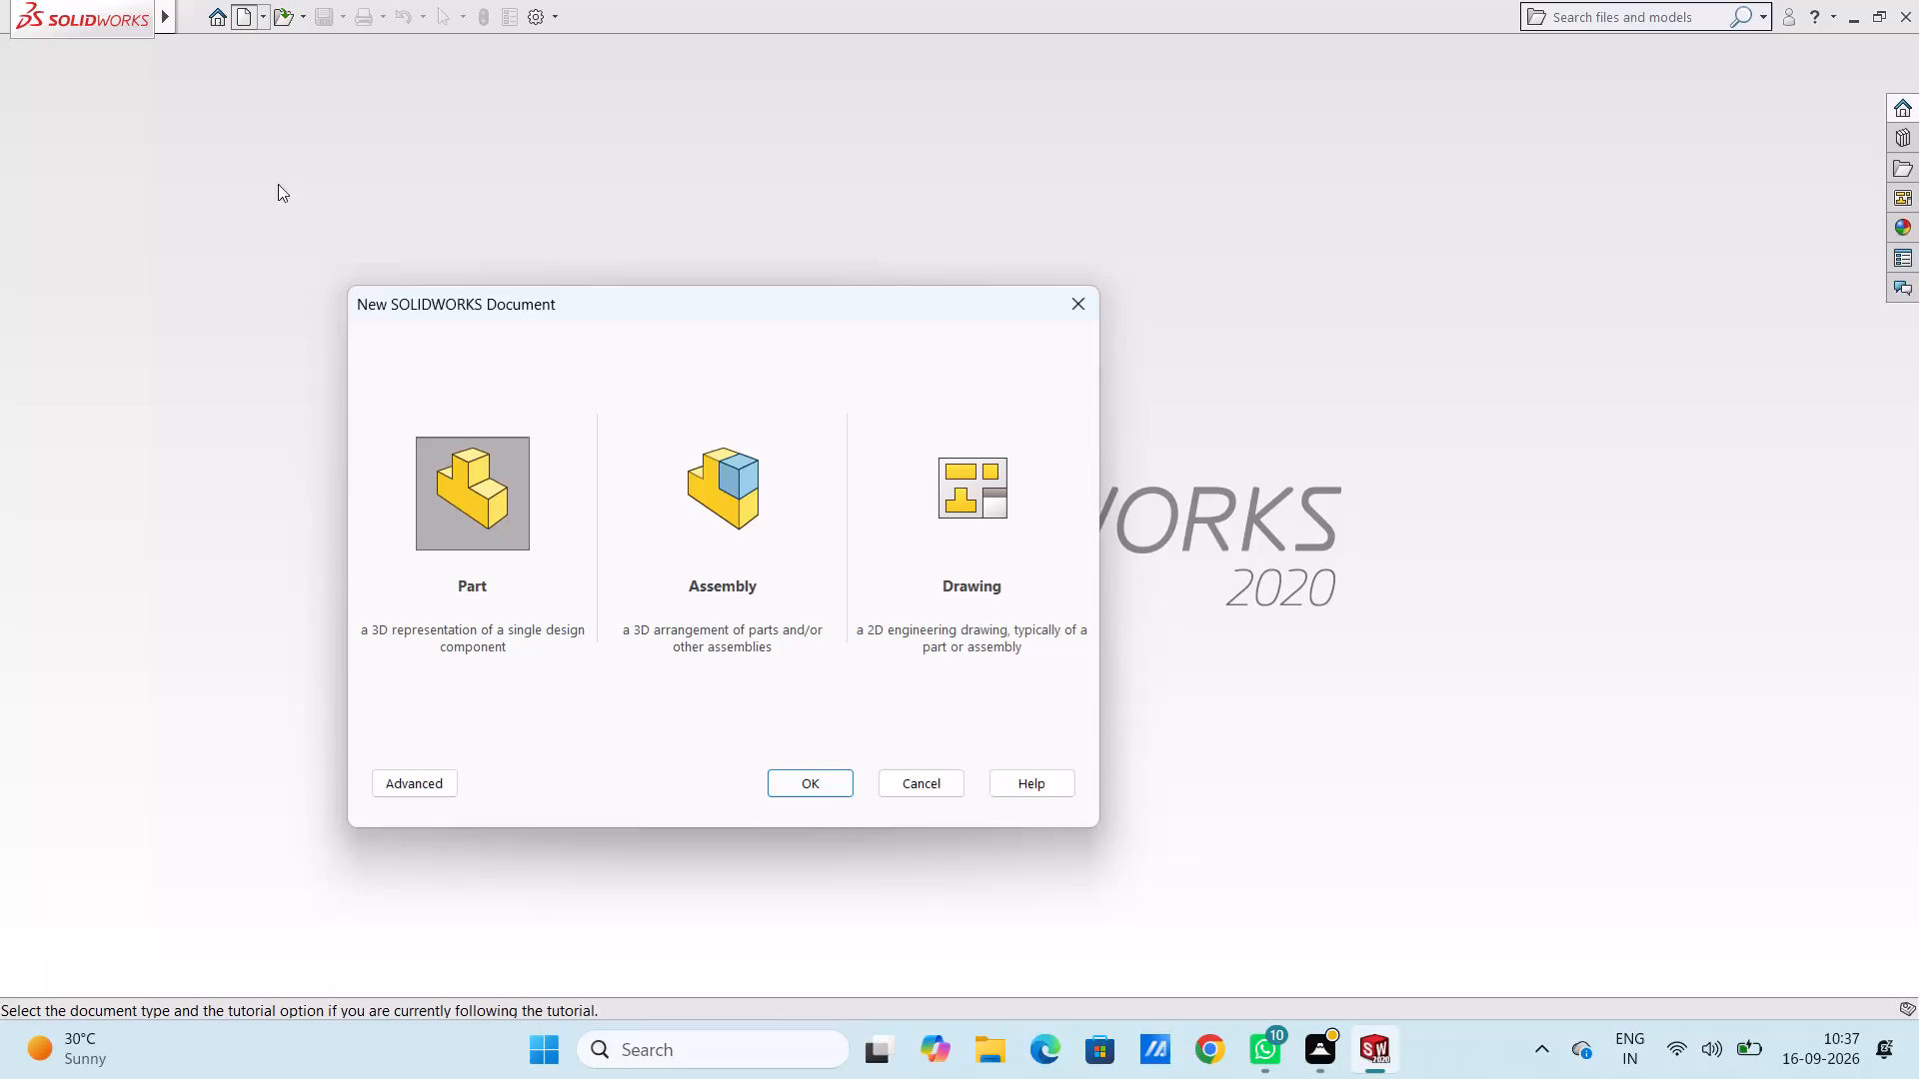
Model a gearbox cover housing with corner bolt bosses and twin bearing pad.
Create a new part document.
click(797, 788)
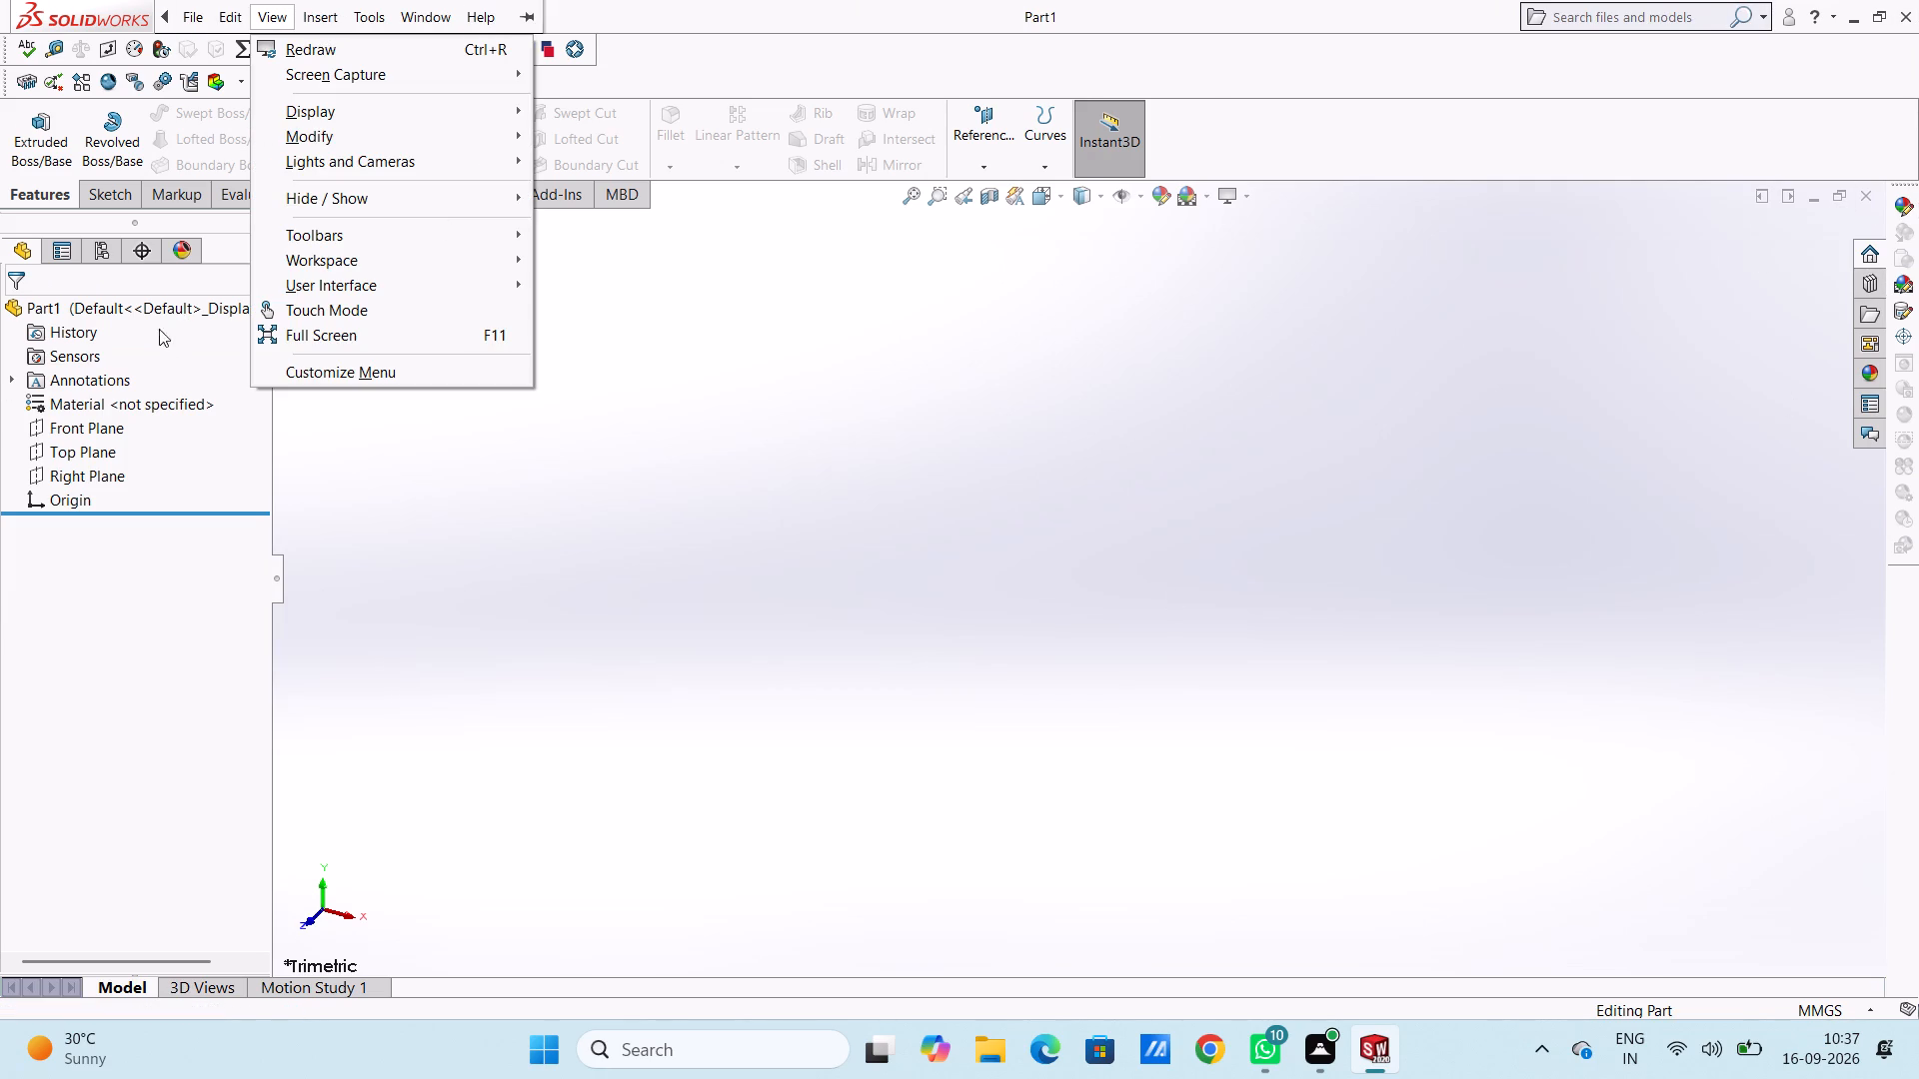
Start a new sketch on the Top Plane.
click(107, 192)
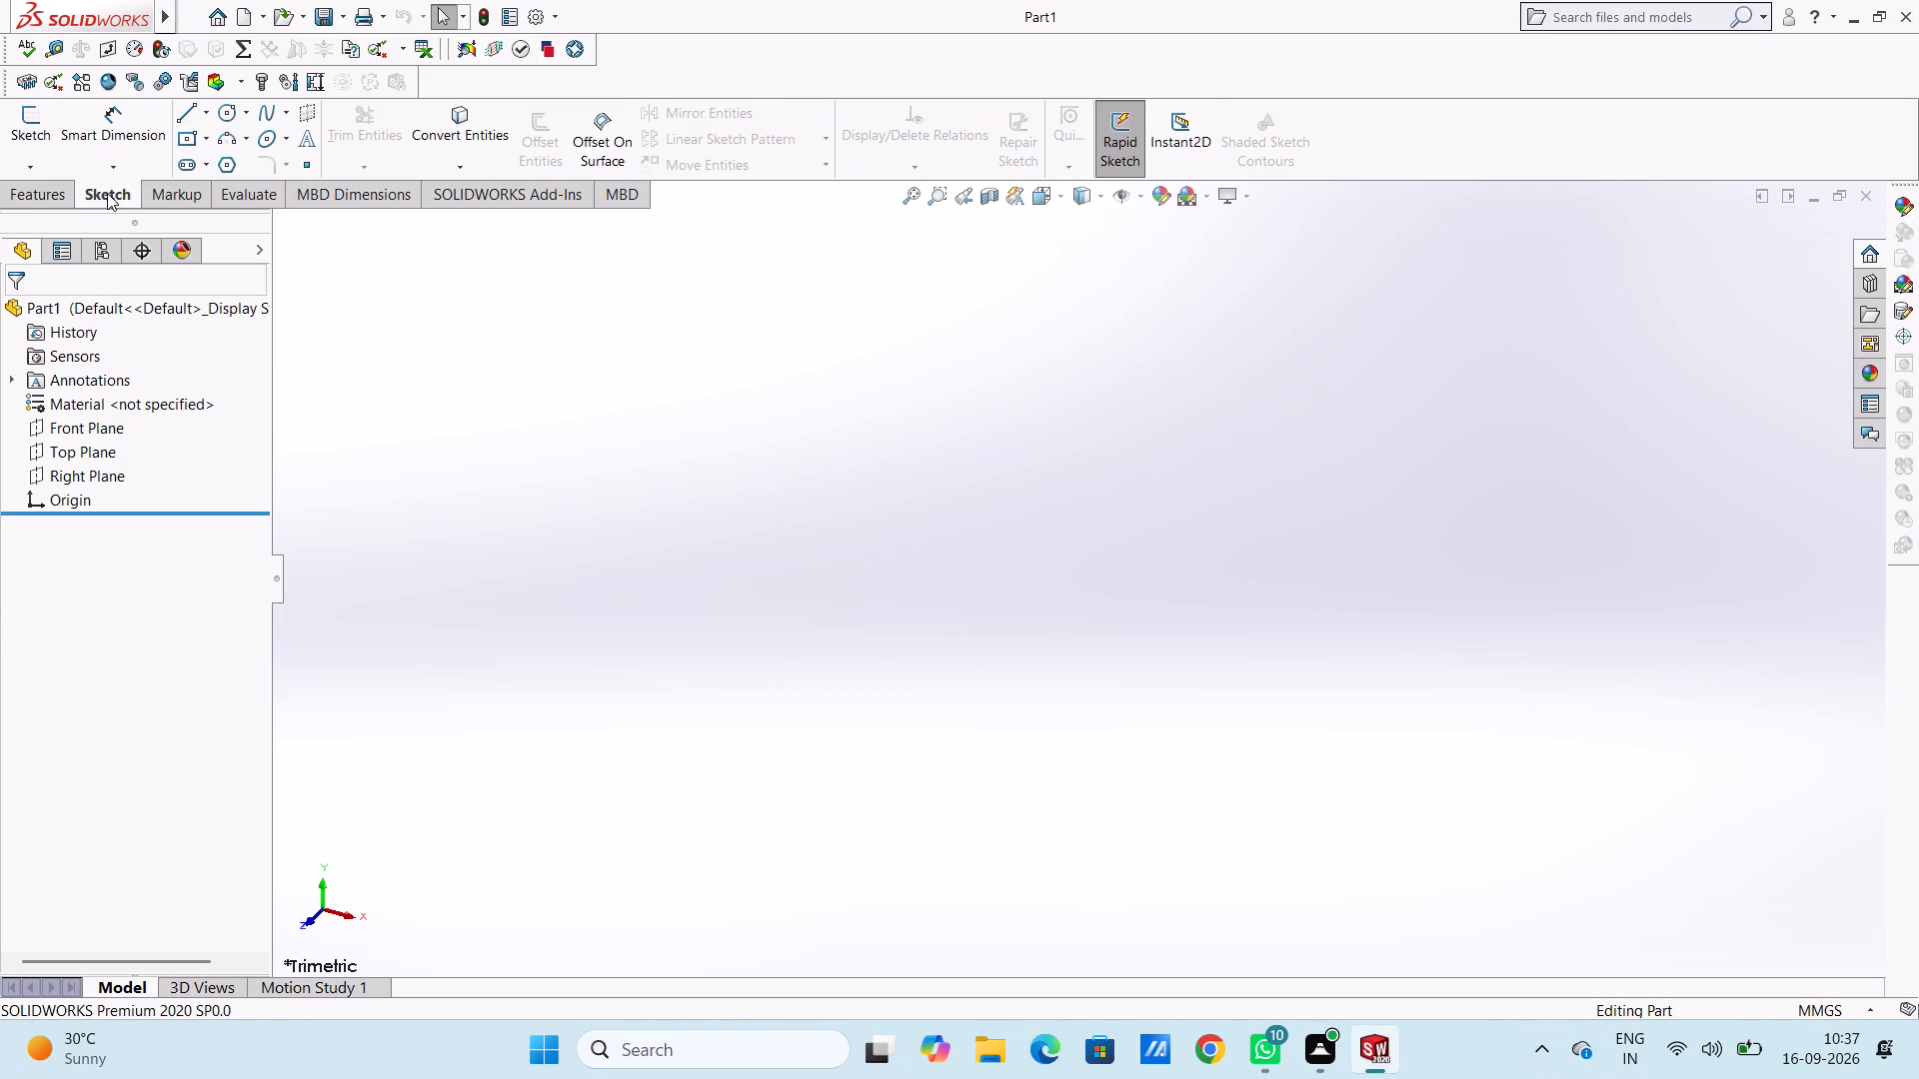
click(103, 454)
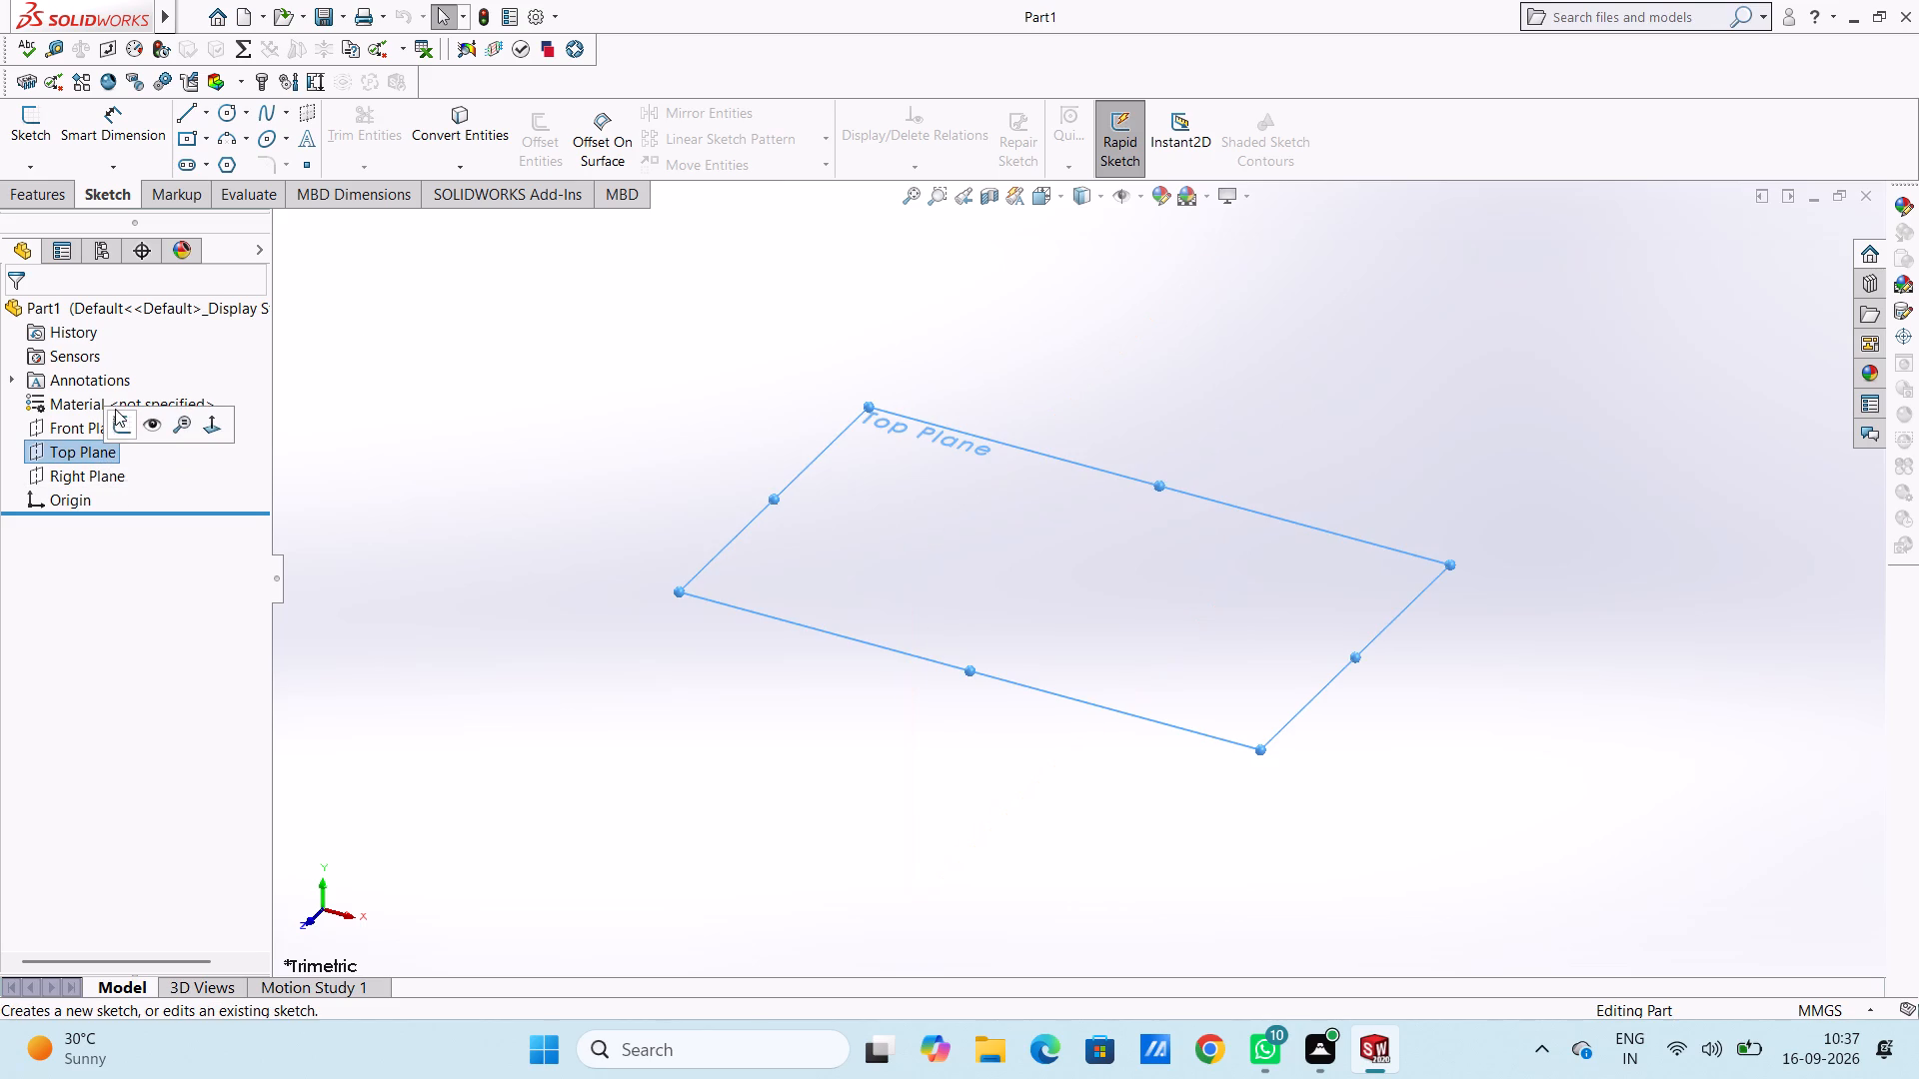
click(120, 423)
click(1037, 558)
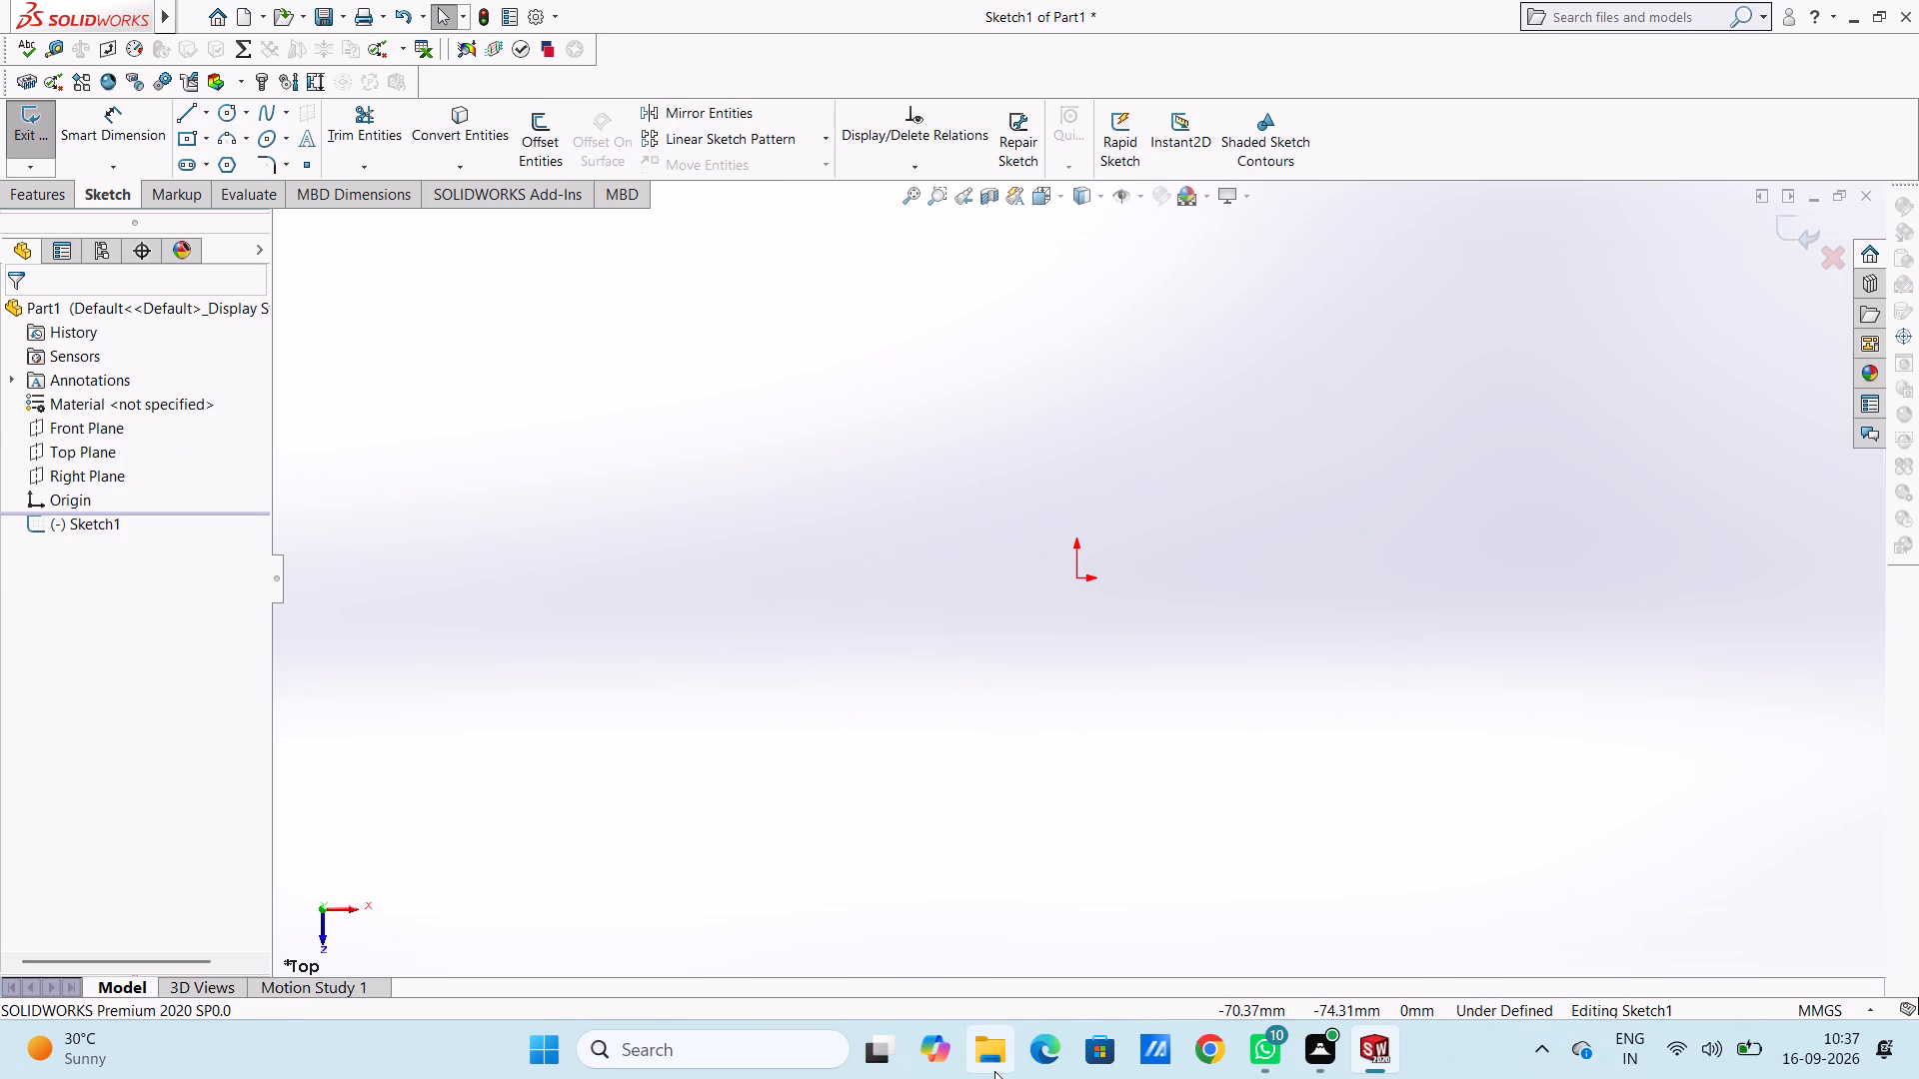
Sketch a center rectangle on the origin, 120 mm high and 150 mm wide.
click(189, 140)
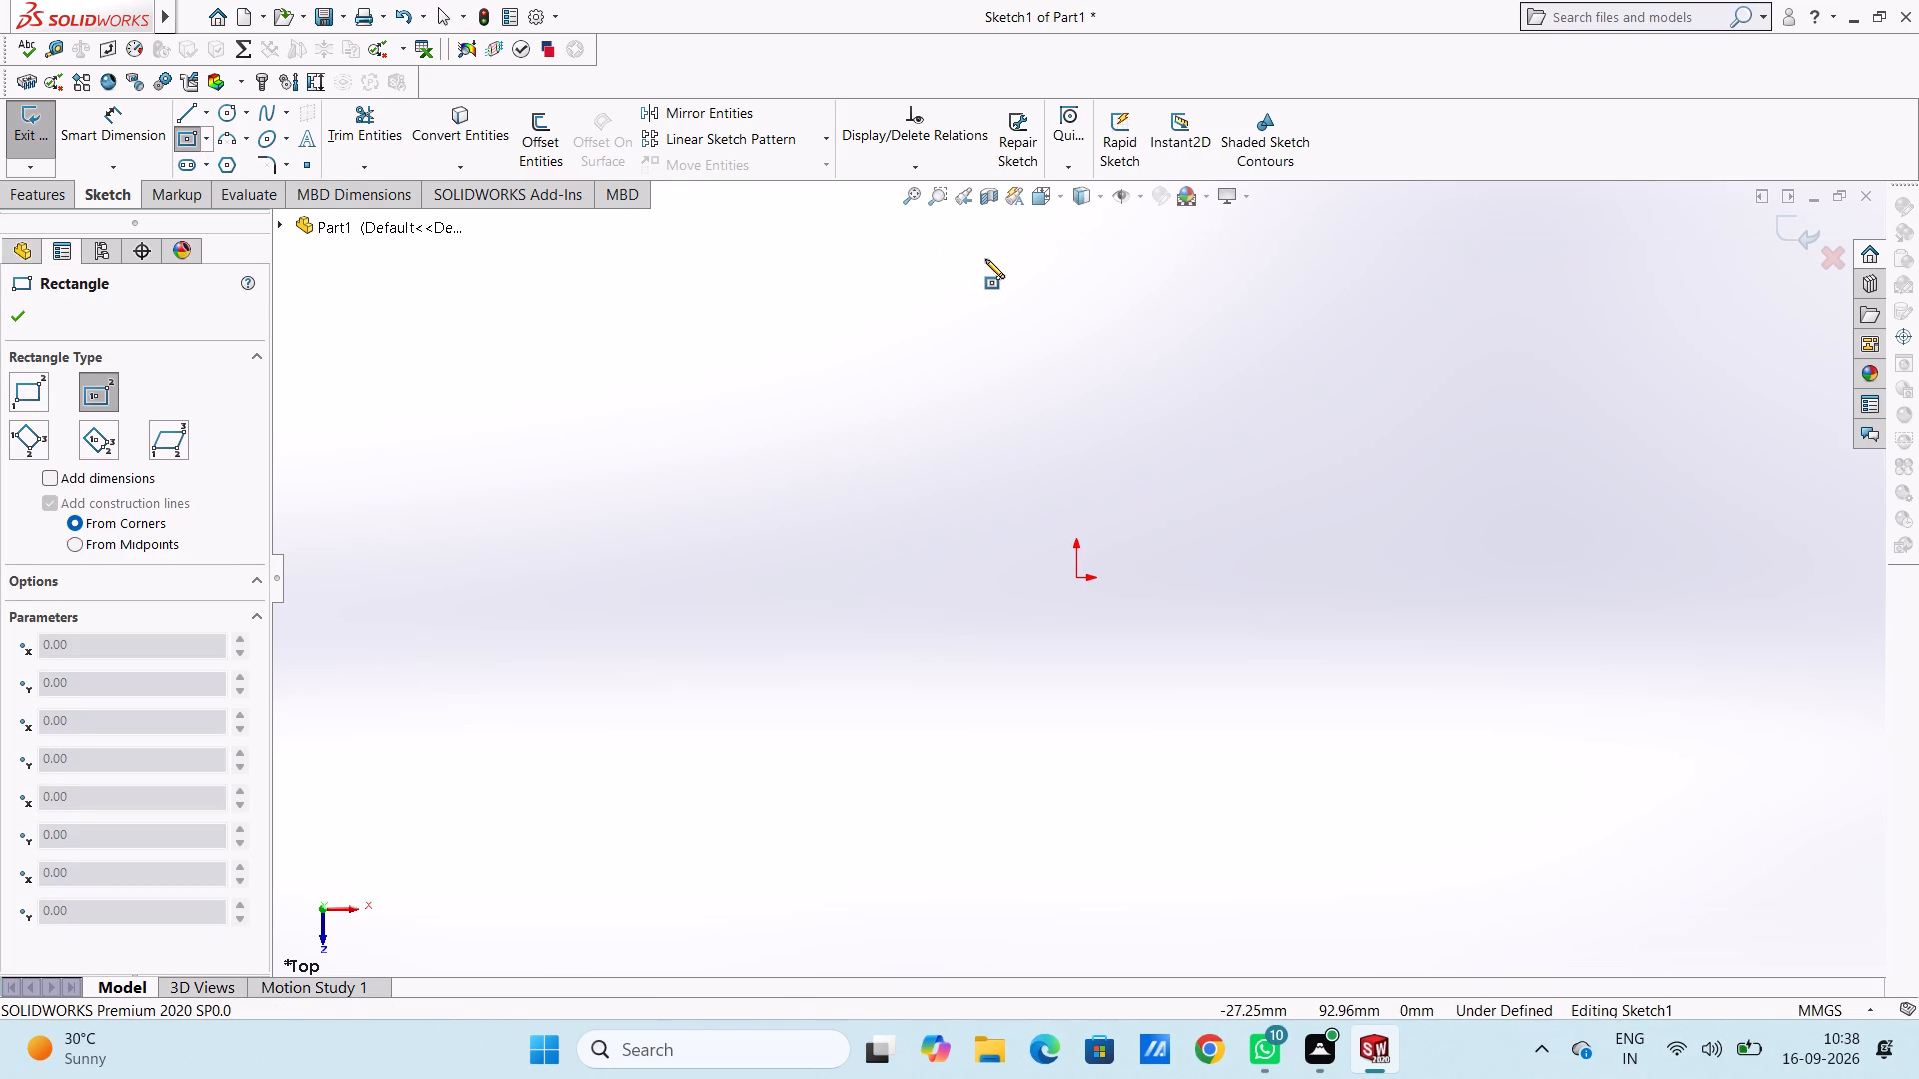
click(1073, 576)
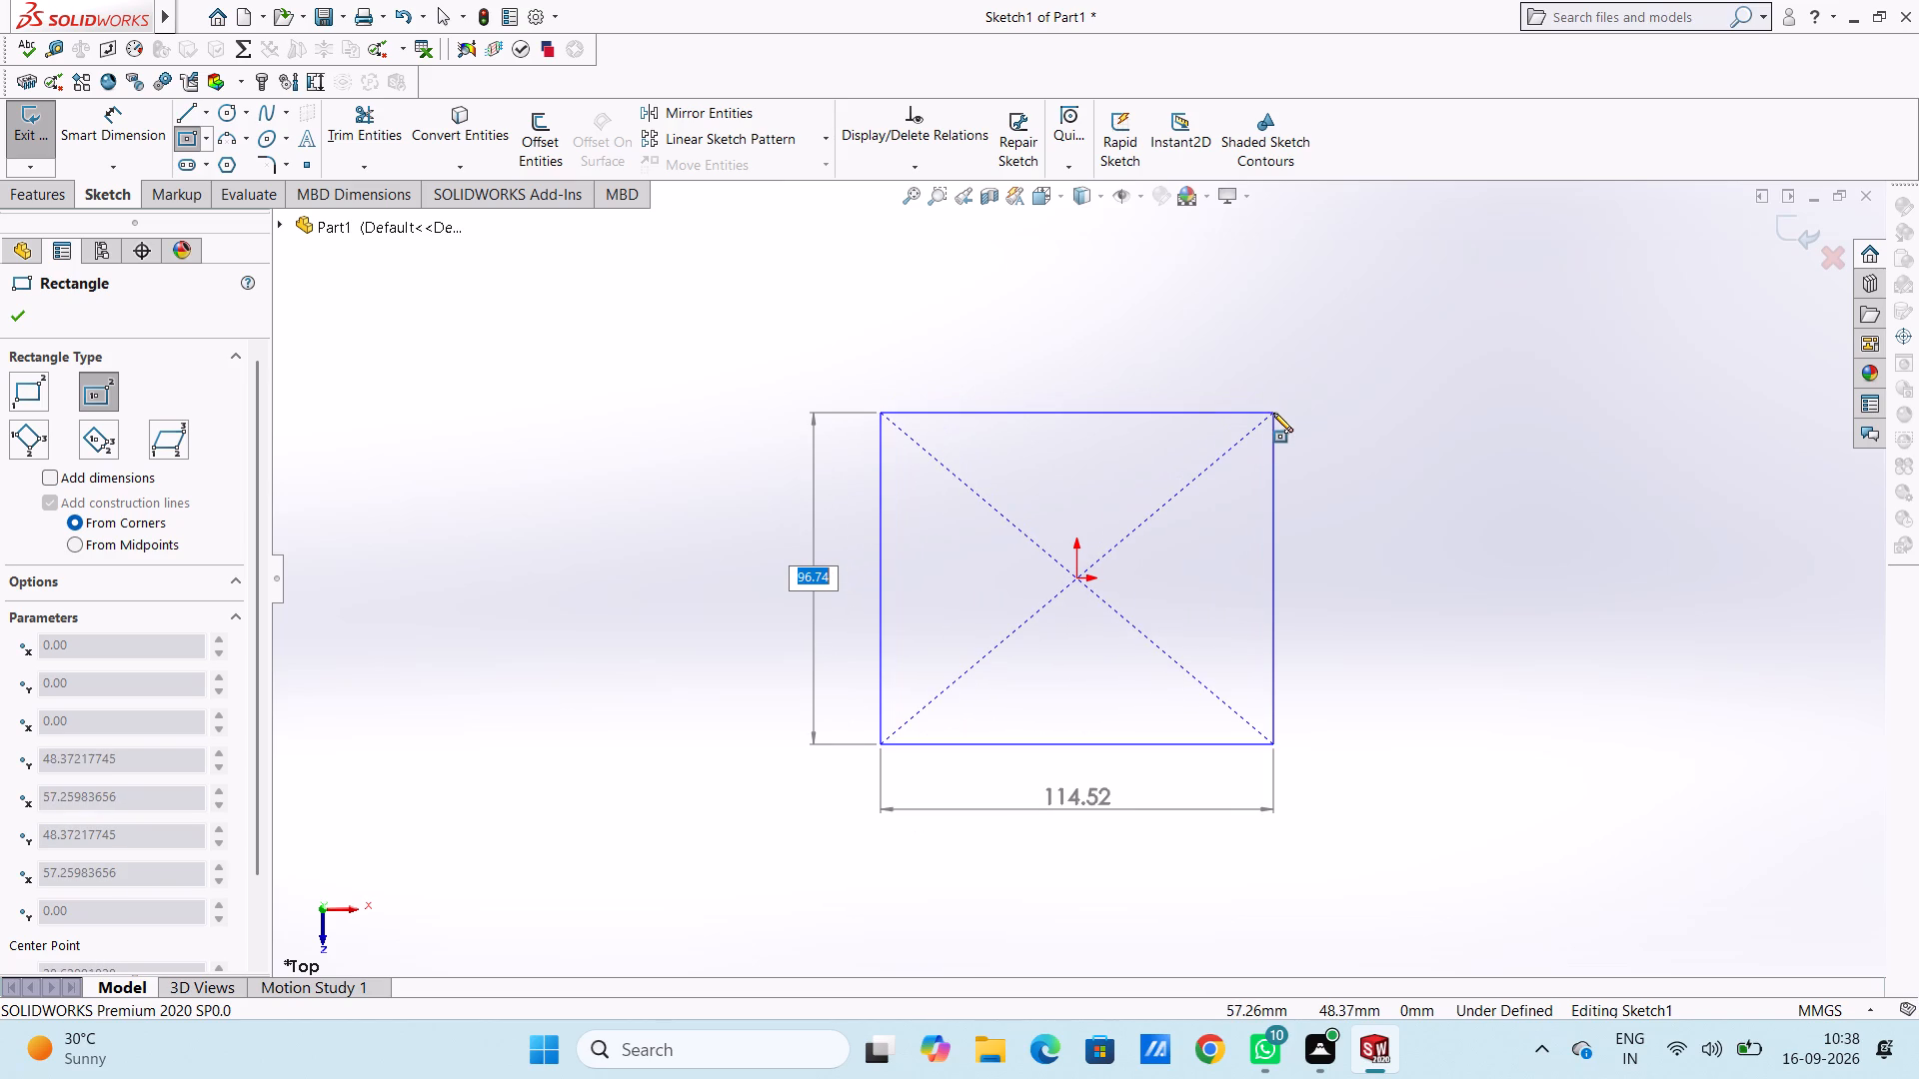
text(120)
key(Return)
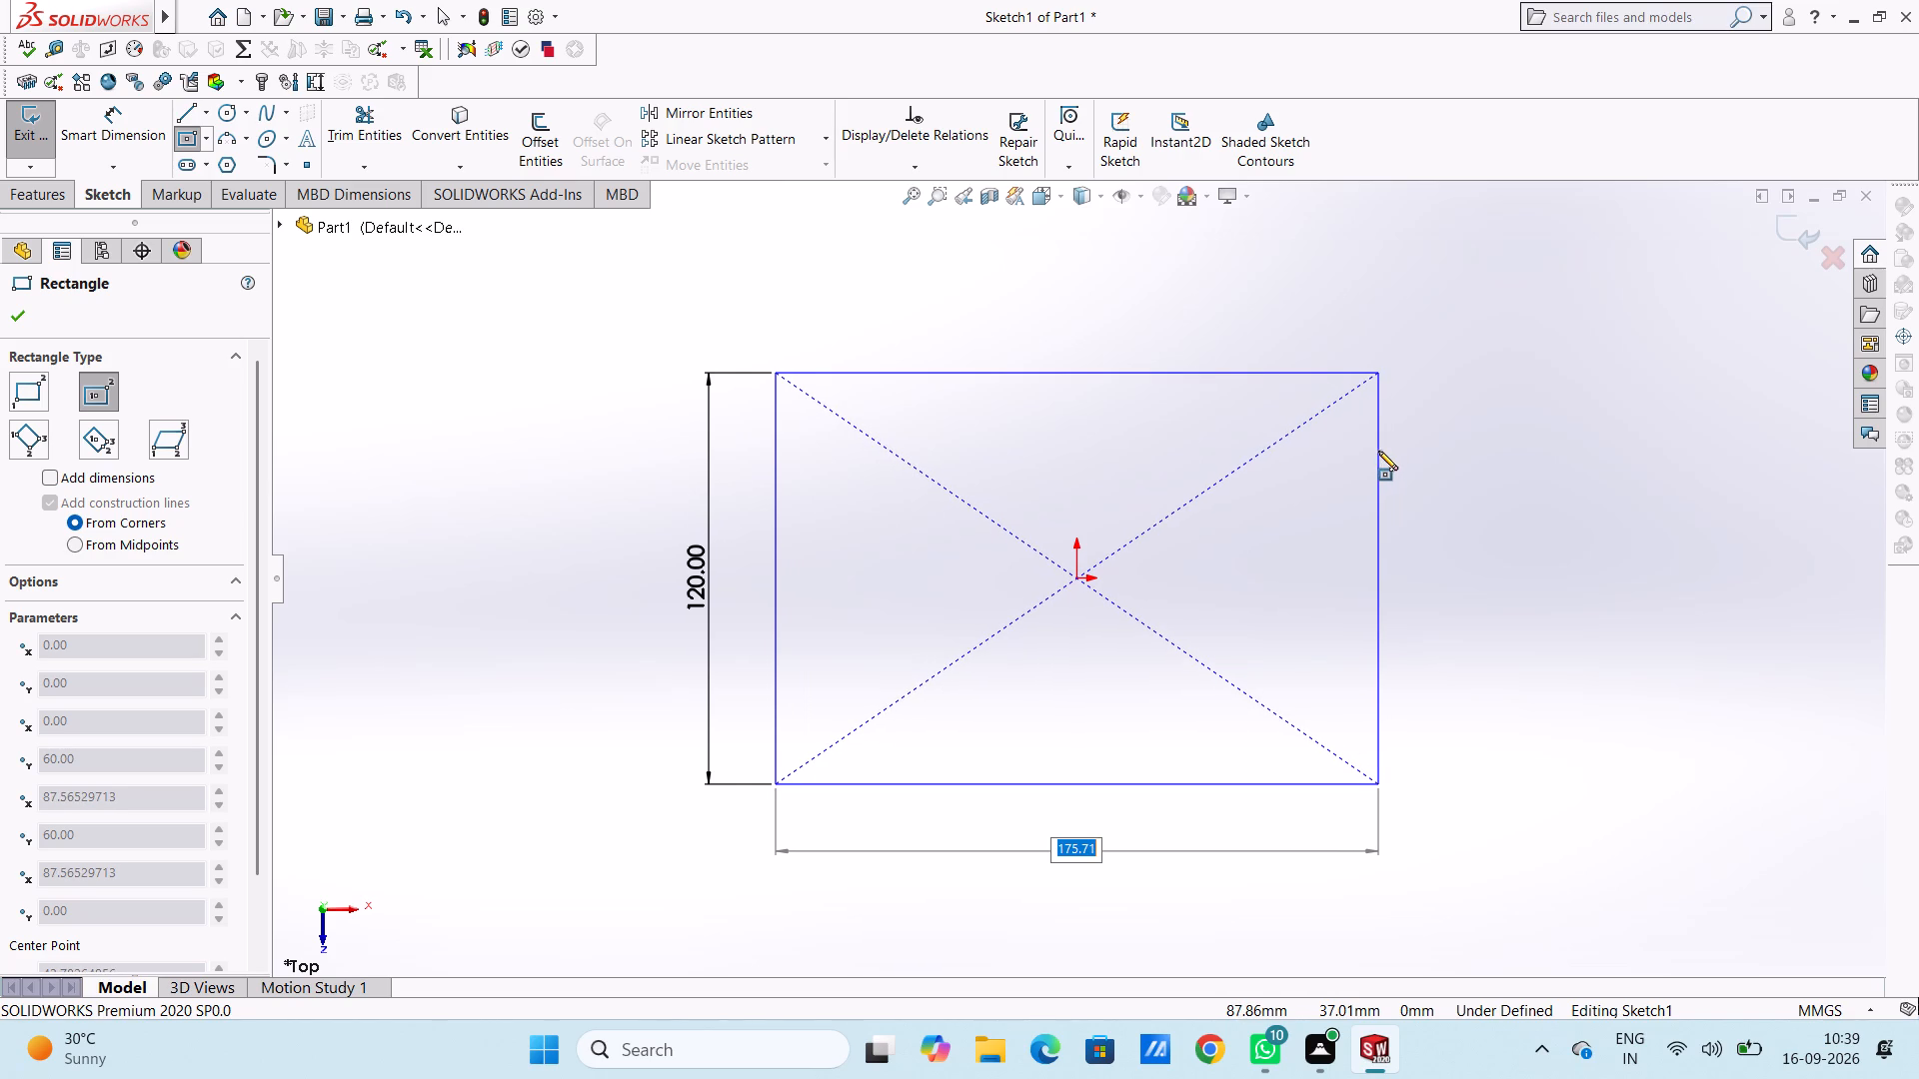
text(150)
key(Return)
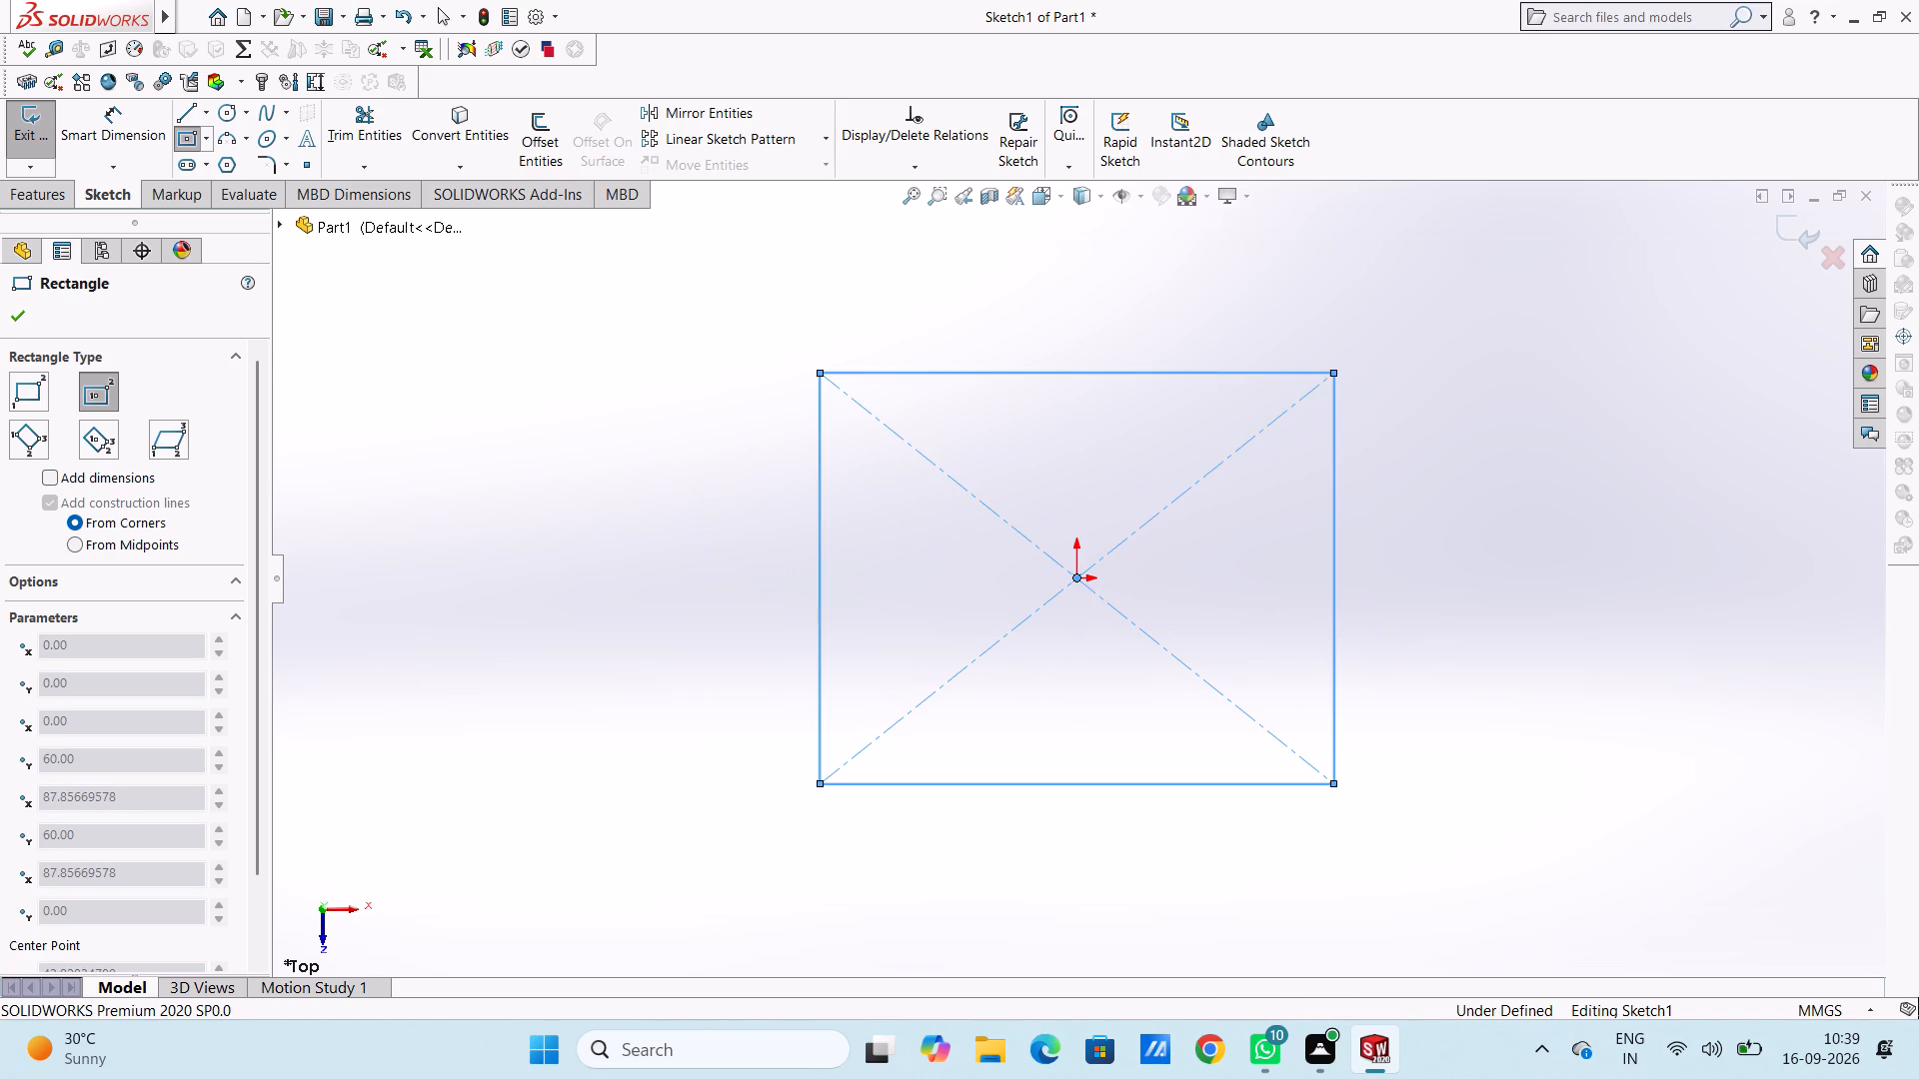
key(Escape)
key(Escape)
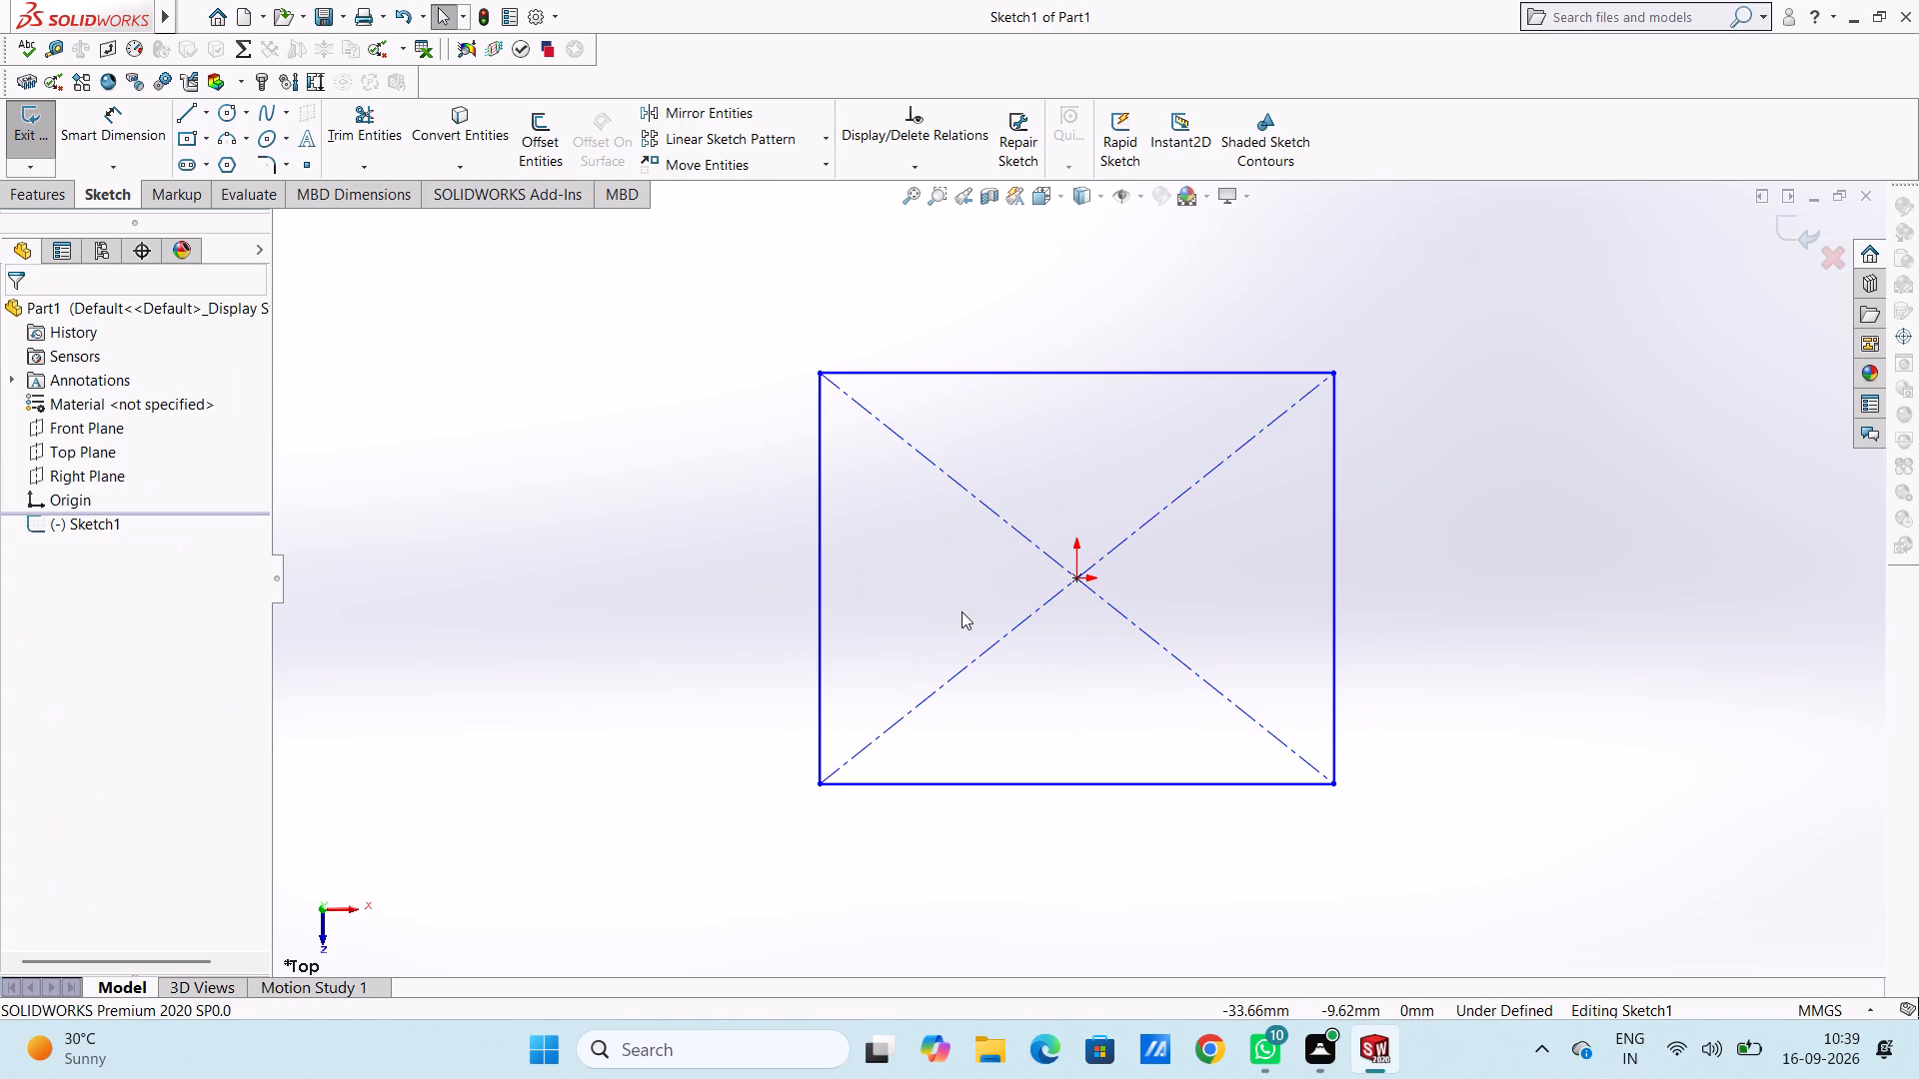
Dimension the rectangle's left side at 120 mm and its top side at 150 mm.
click(141, 124)
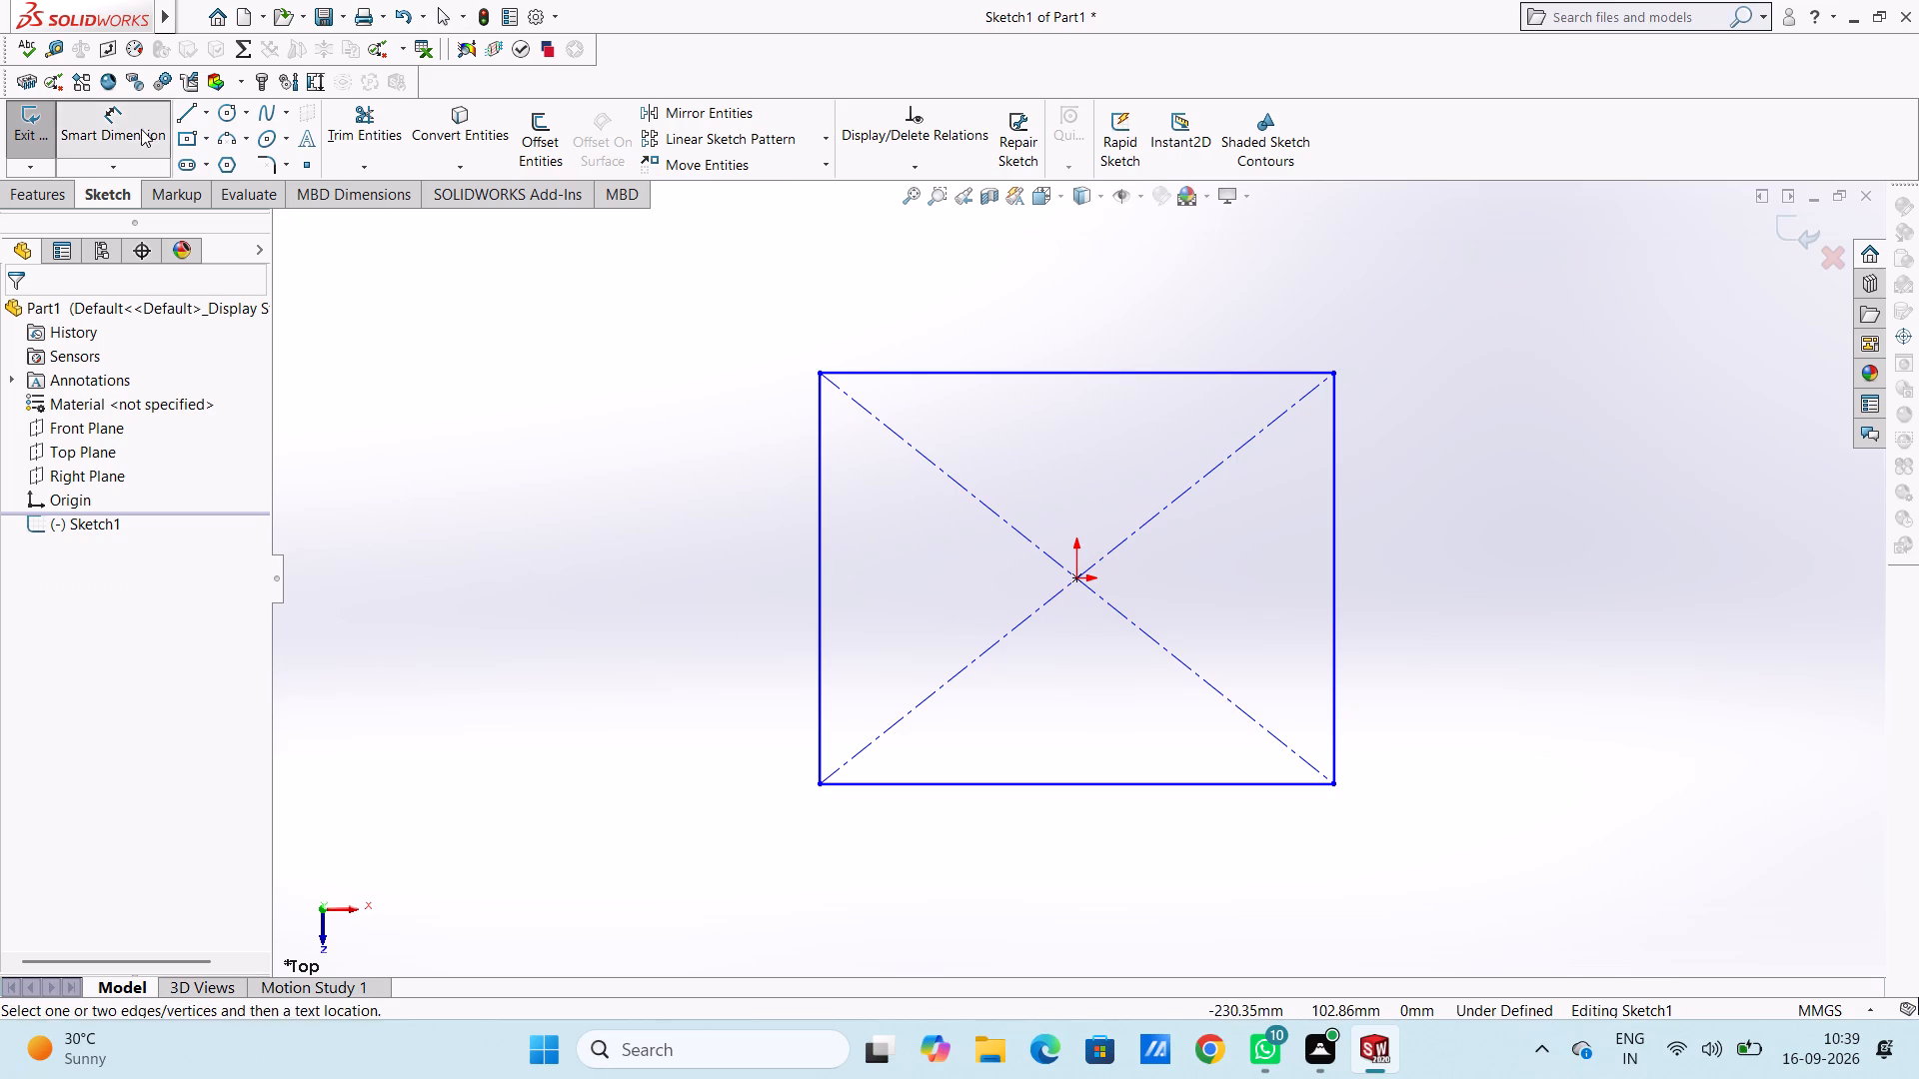
click(818, 608)
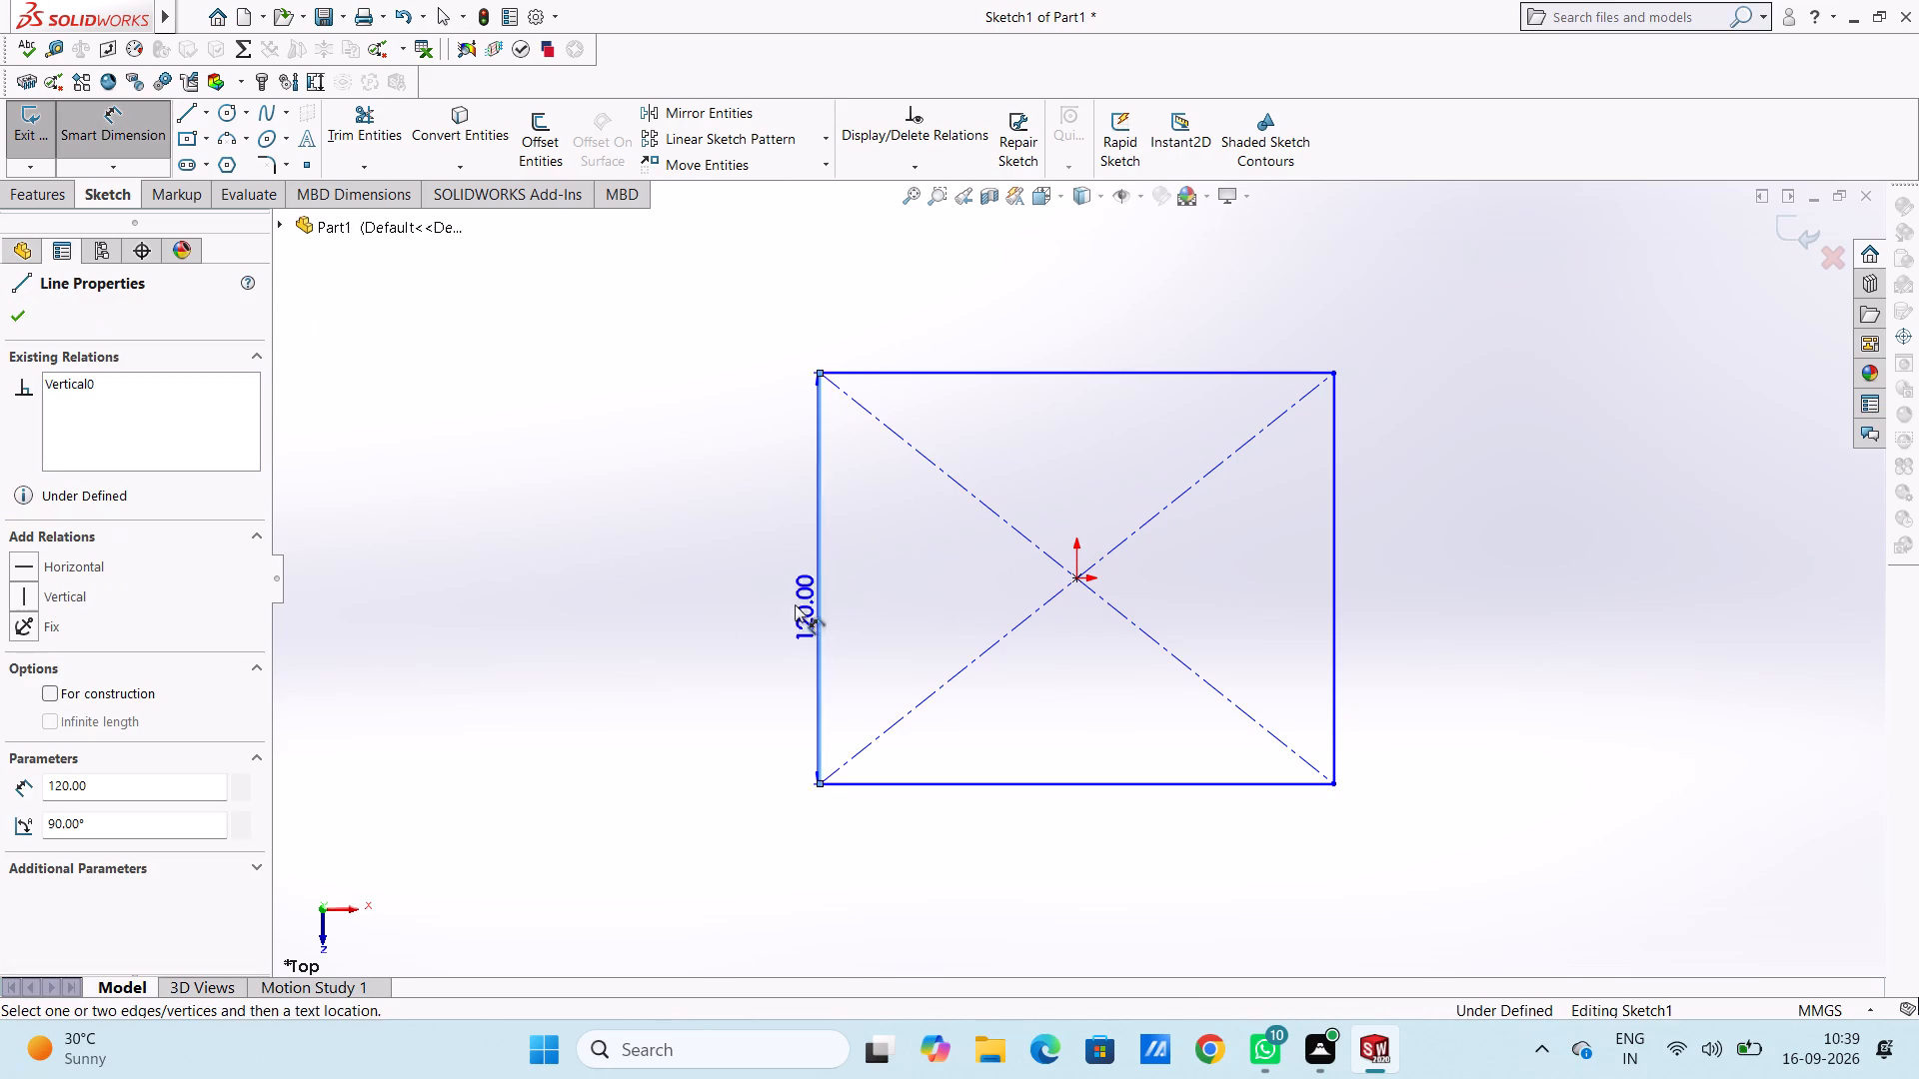
click(519, 585)
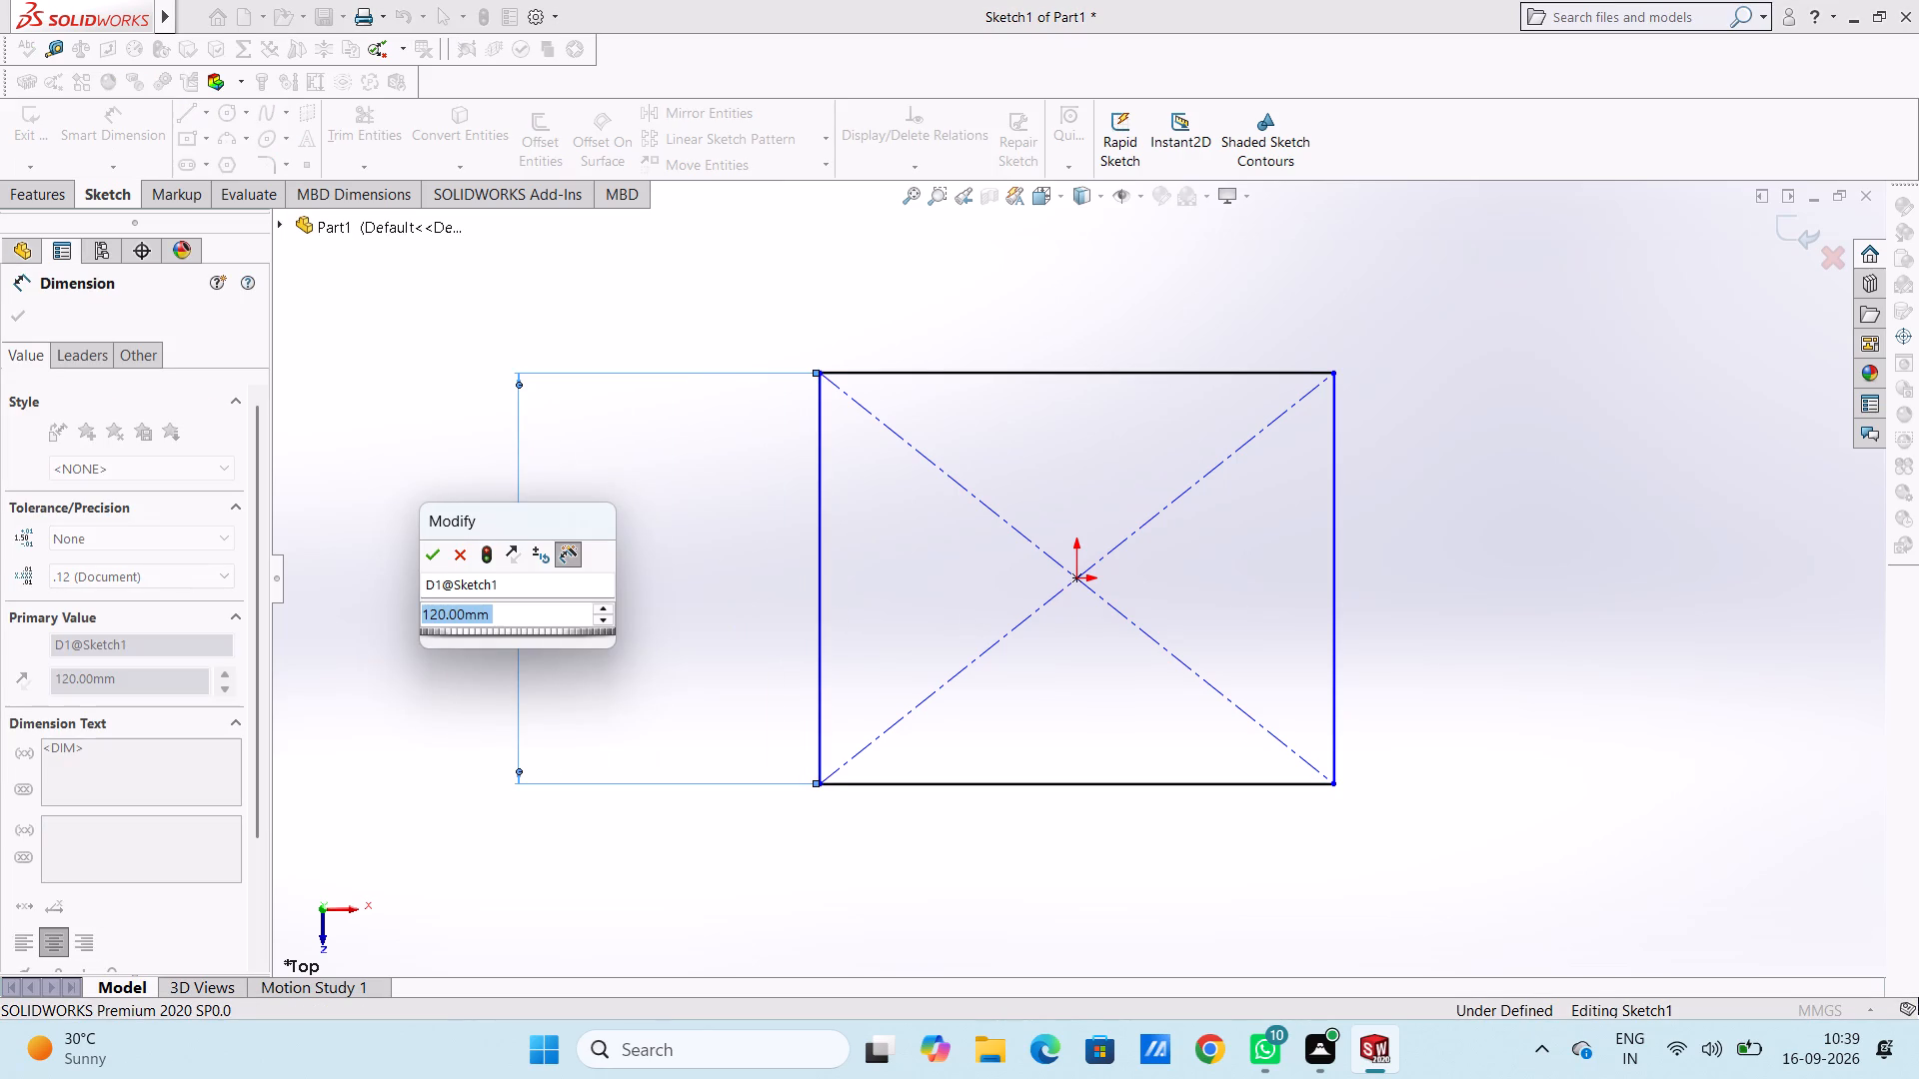
key(Return)
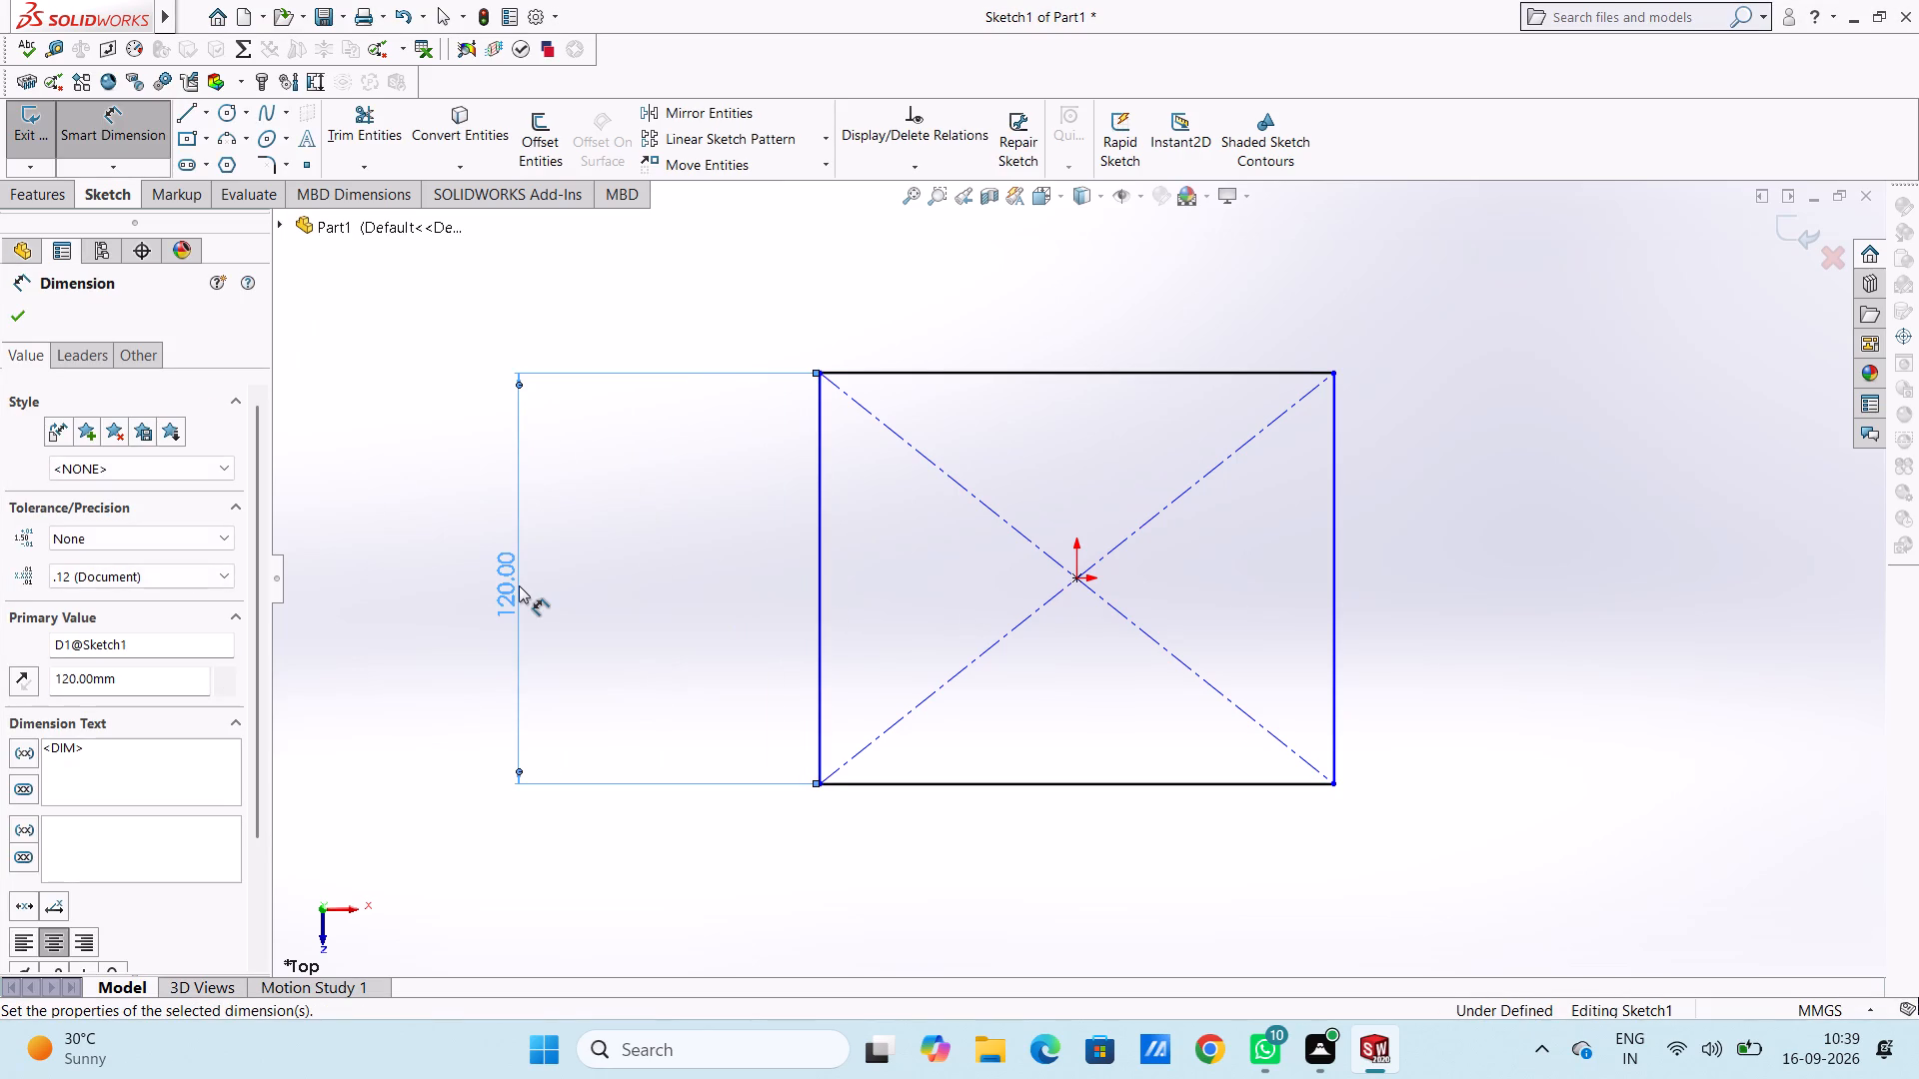
click(612, 582)
click(995, 374)
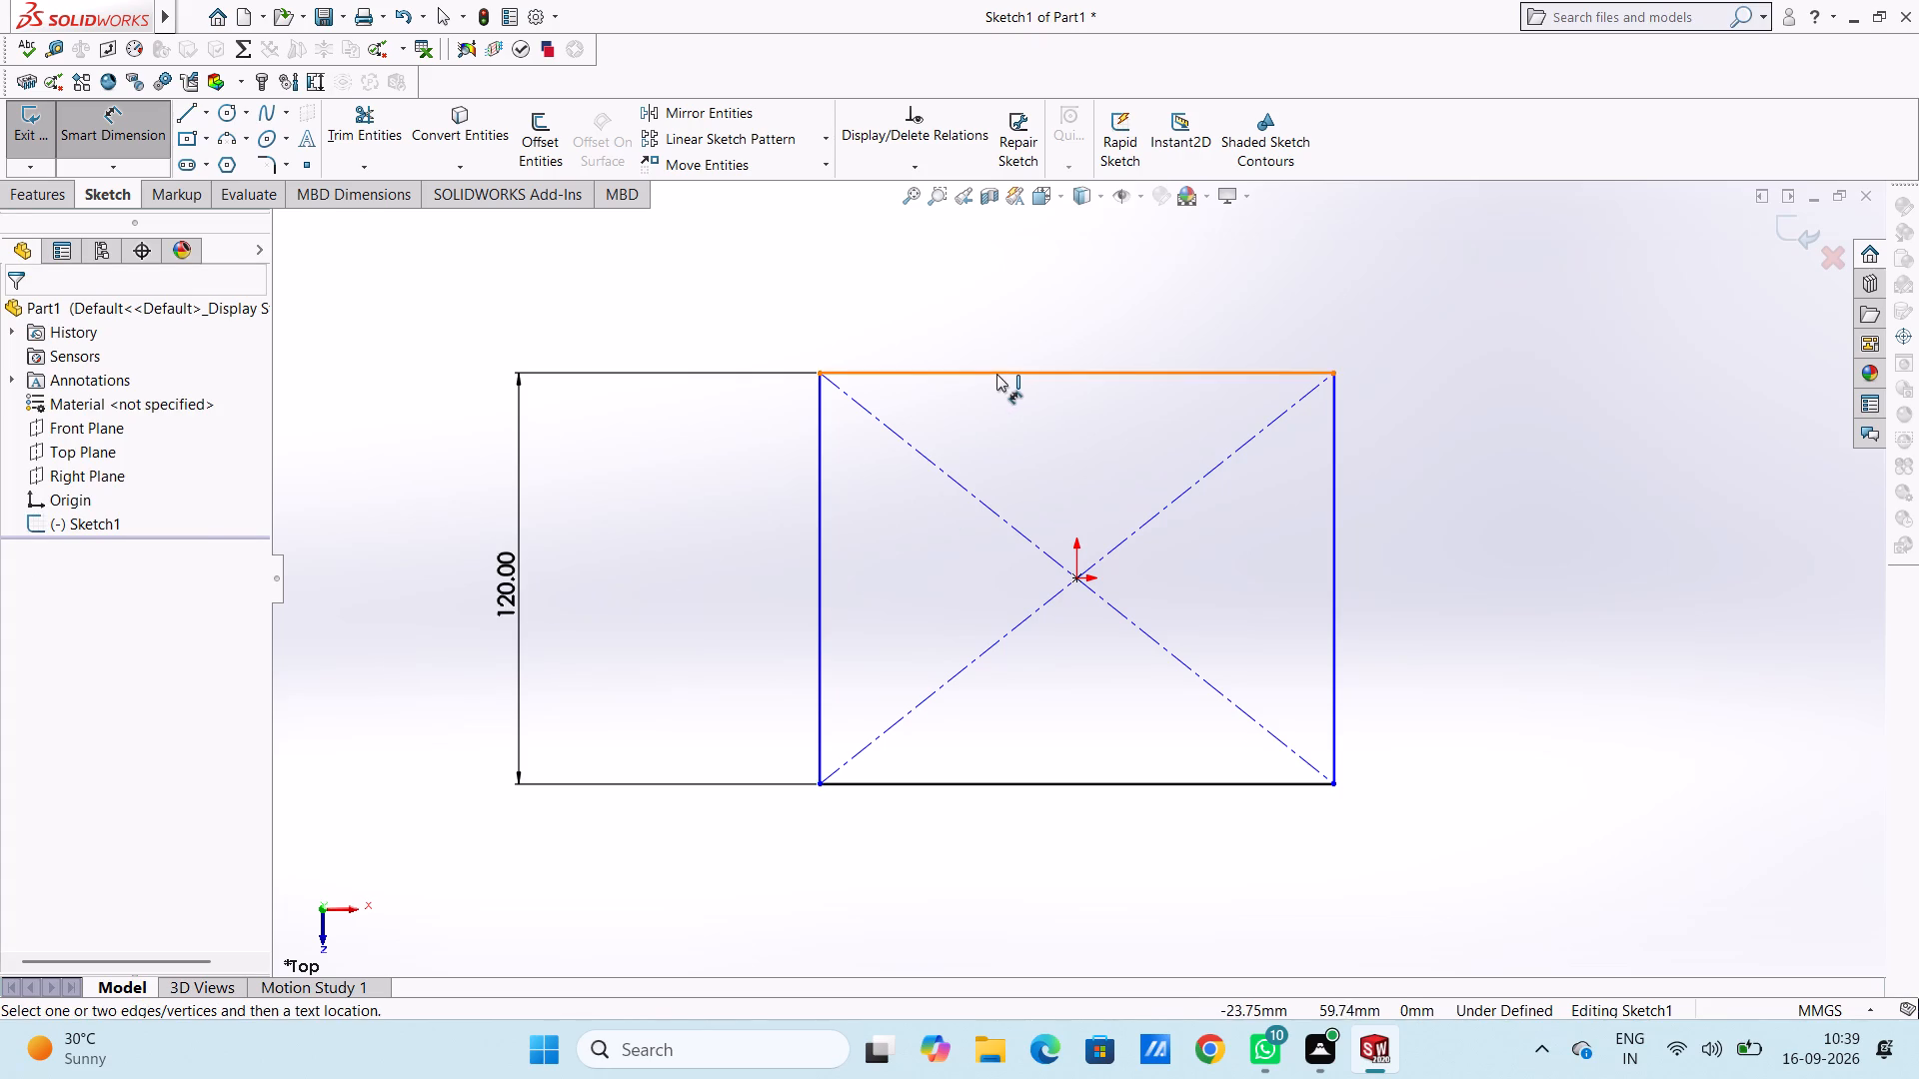
click(994, 231)
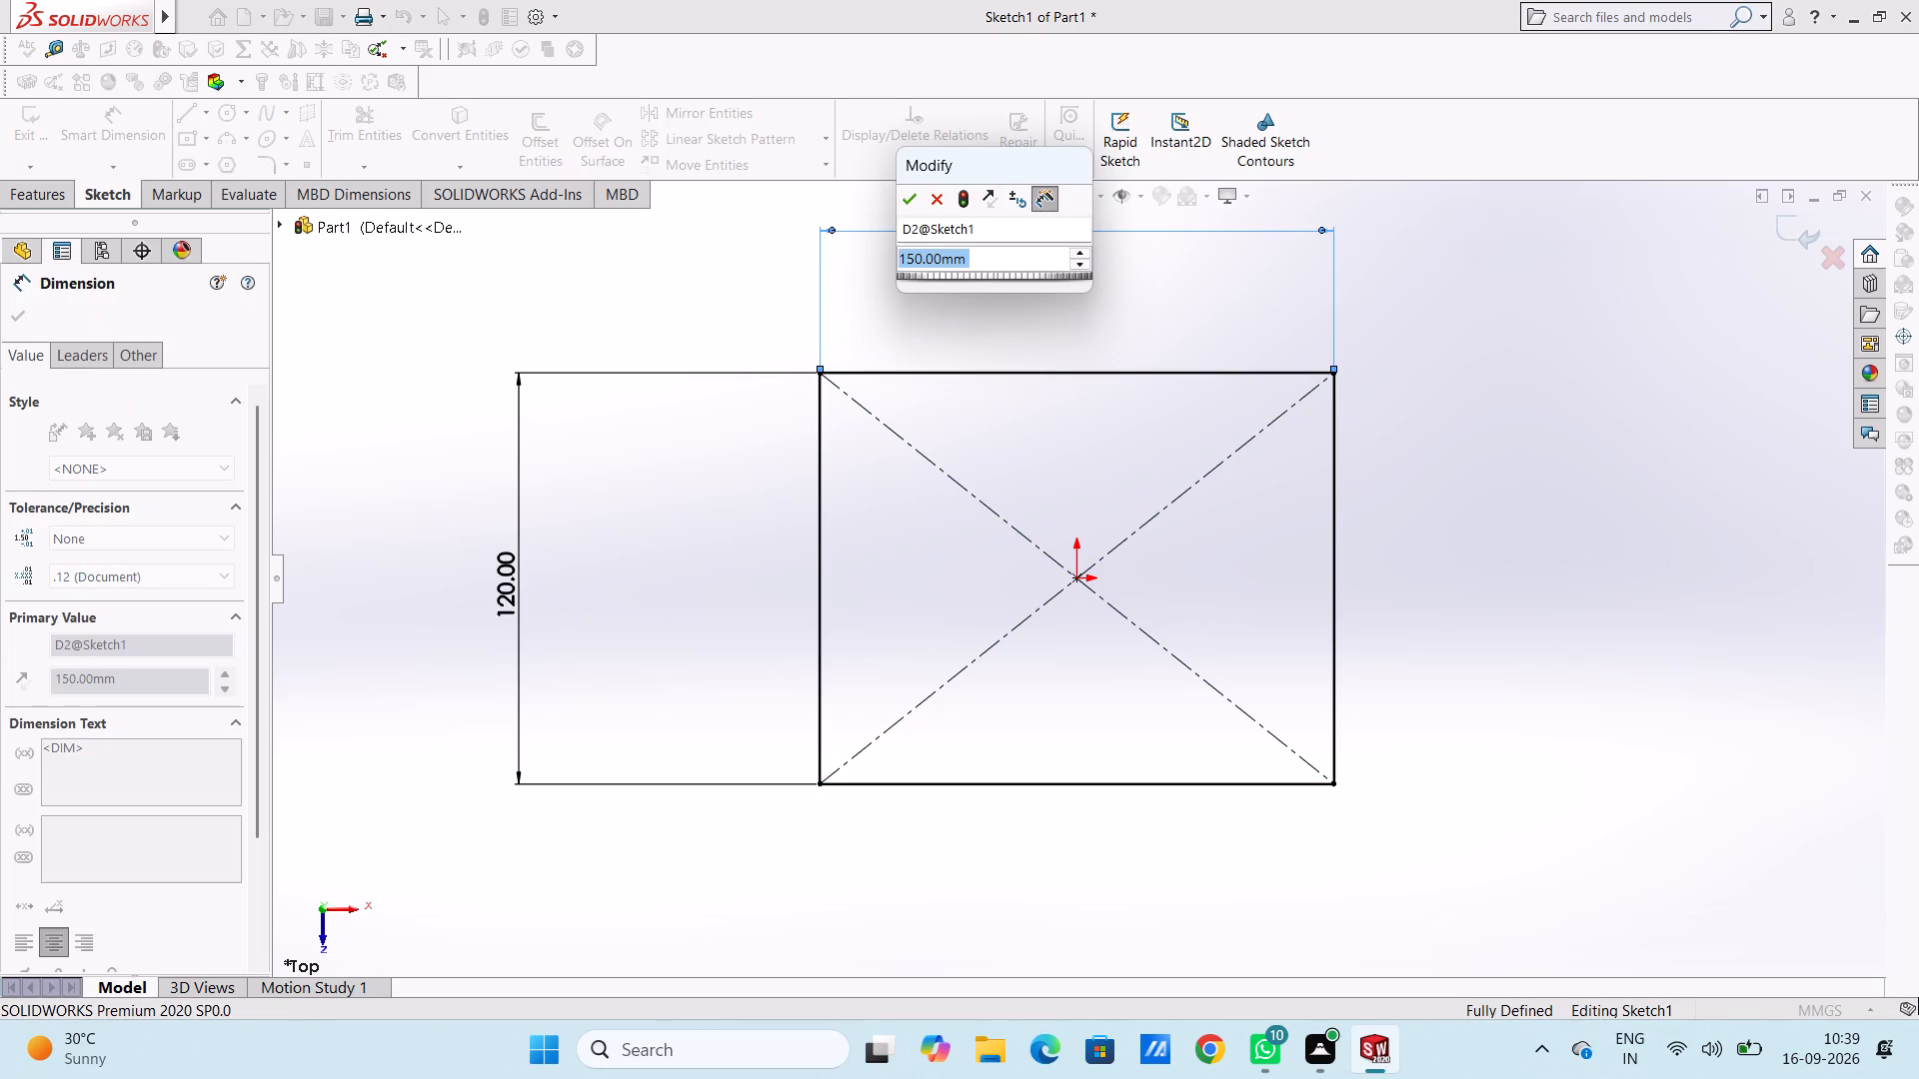
click(905, 209)
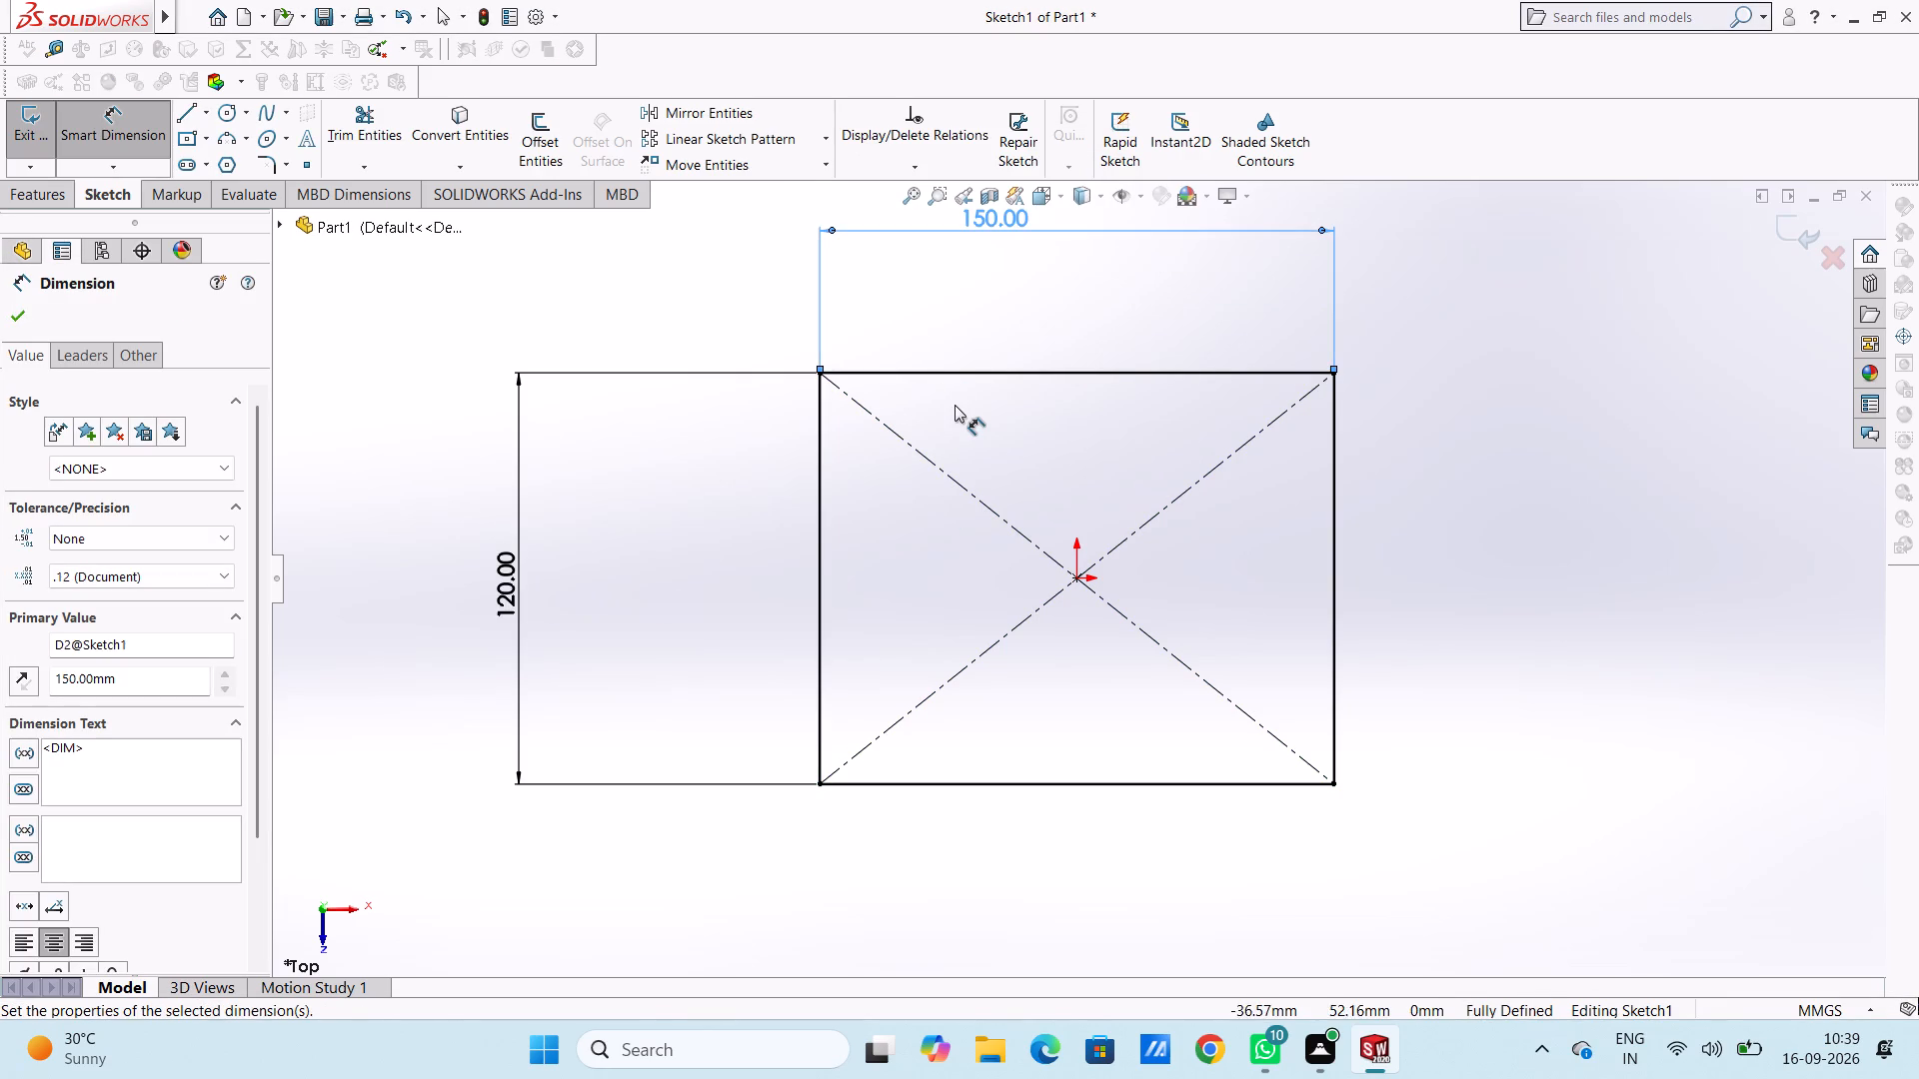
click(956, 405)
Draw outward-bulging 3 Point Arcs of 100 mm radius between the corners of the rectangle's left and right sides.
scroll(1067, 422, up, 1)
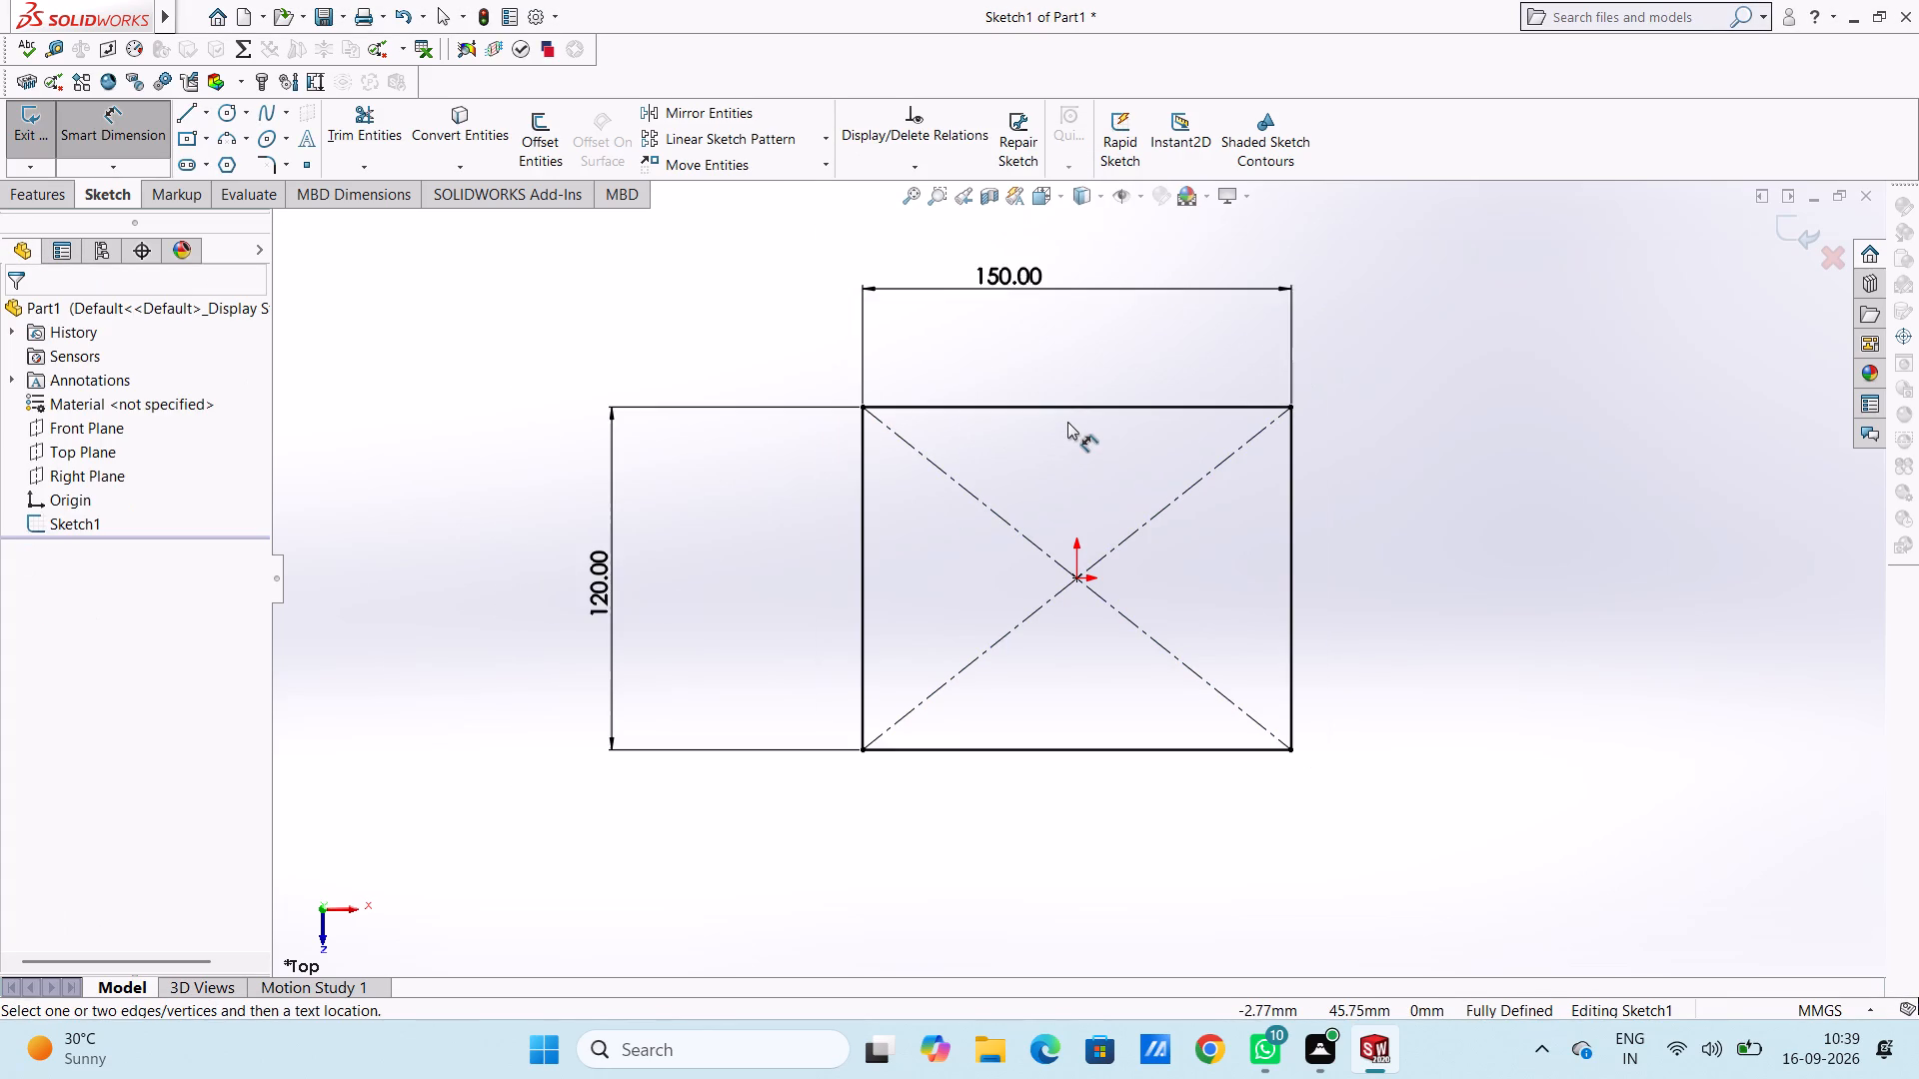
scroll(1067, 422, down, 2)
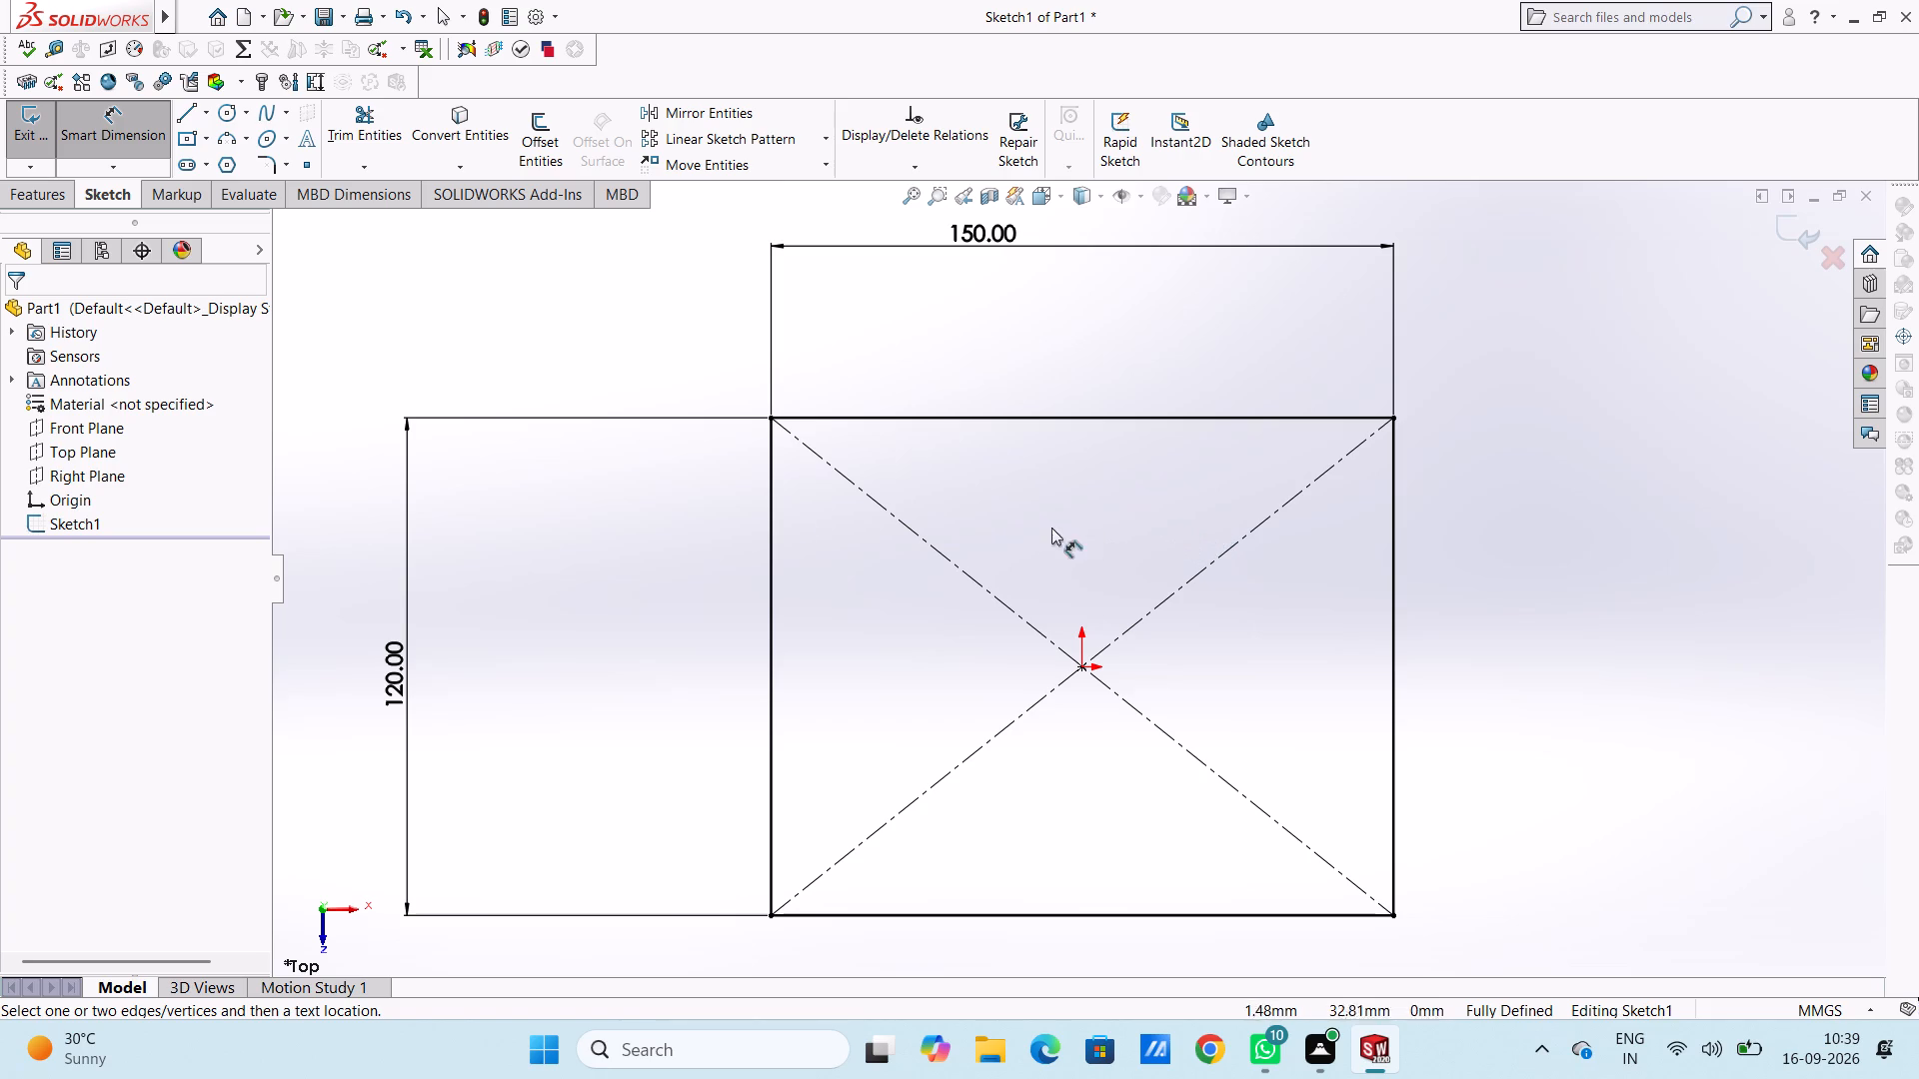
click(229, 142)
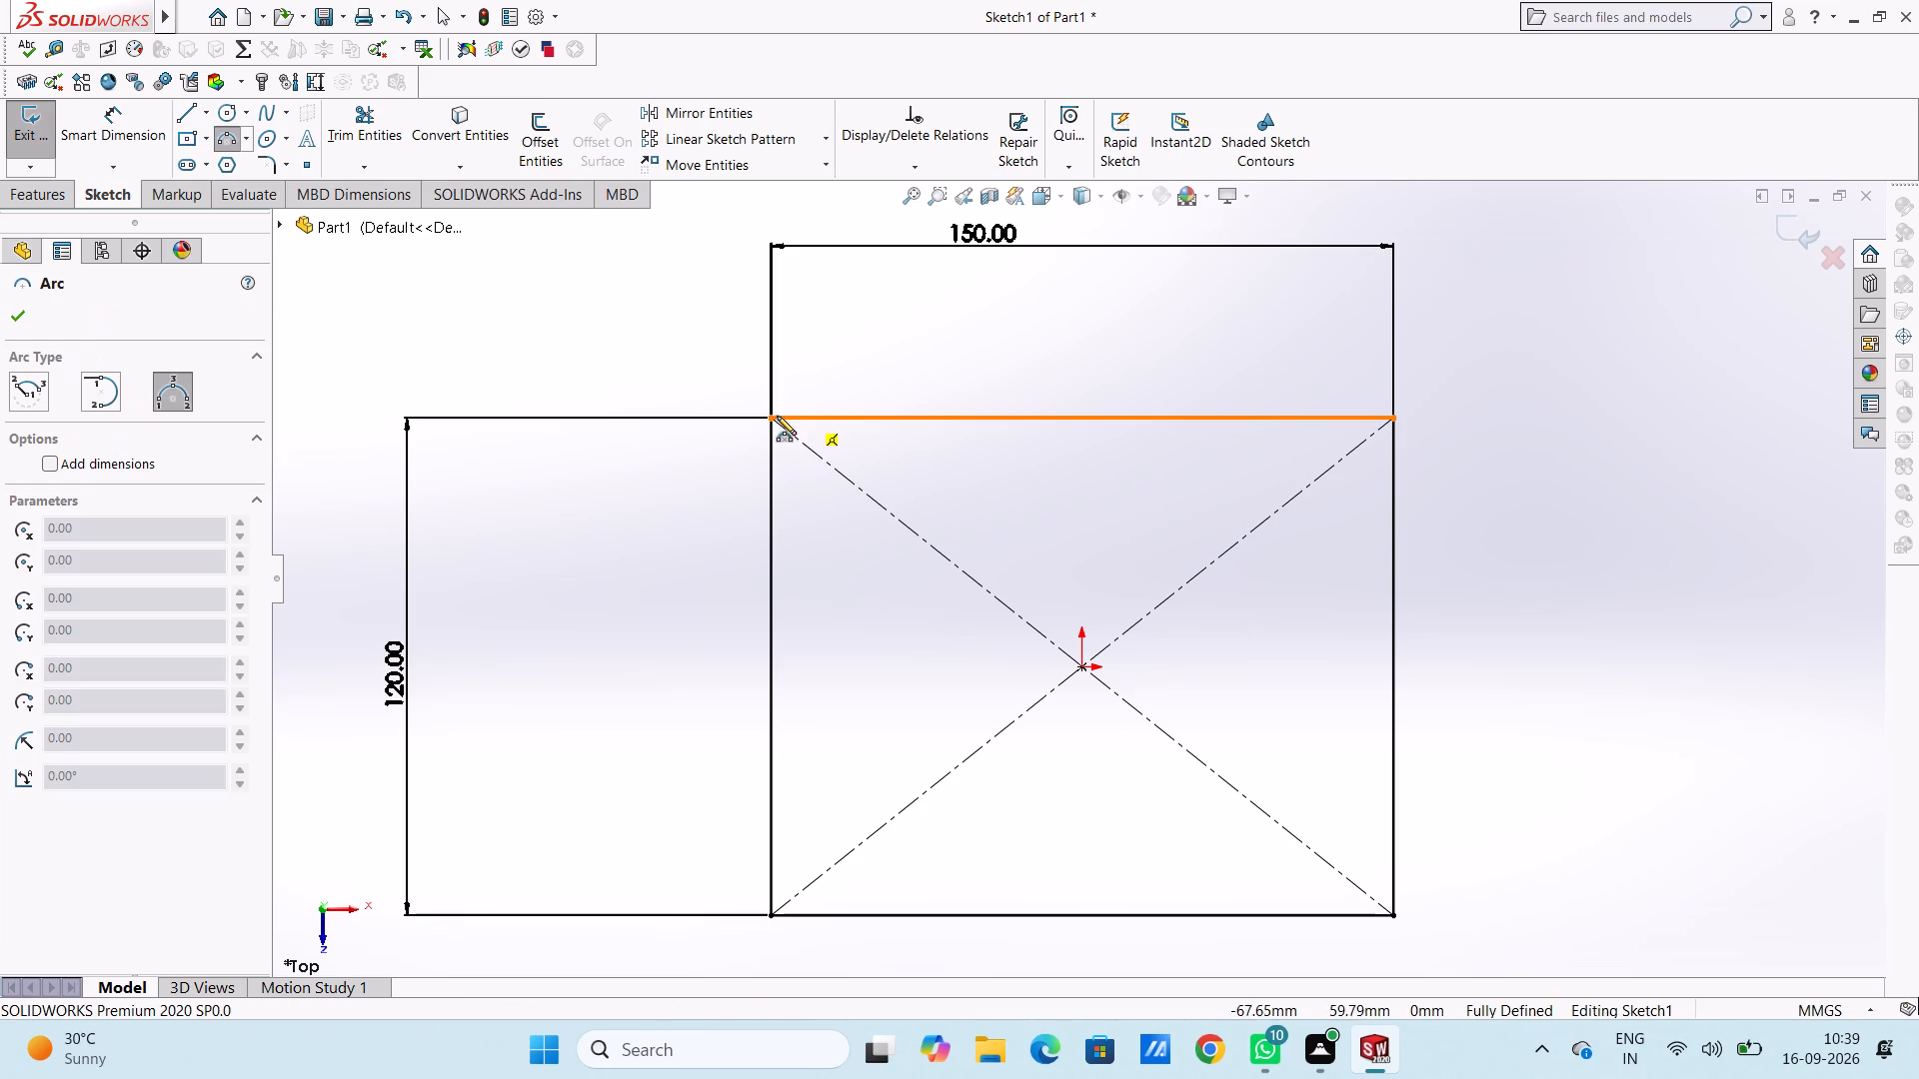
click(772, 416)
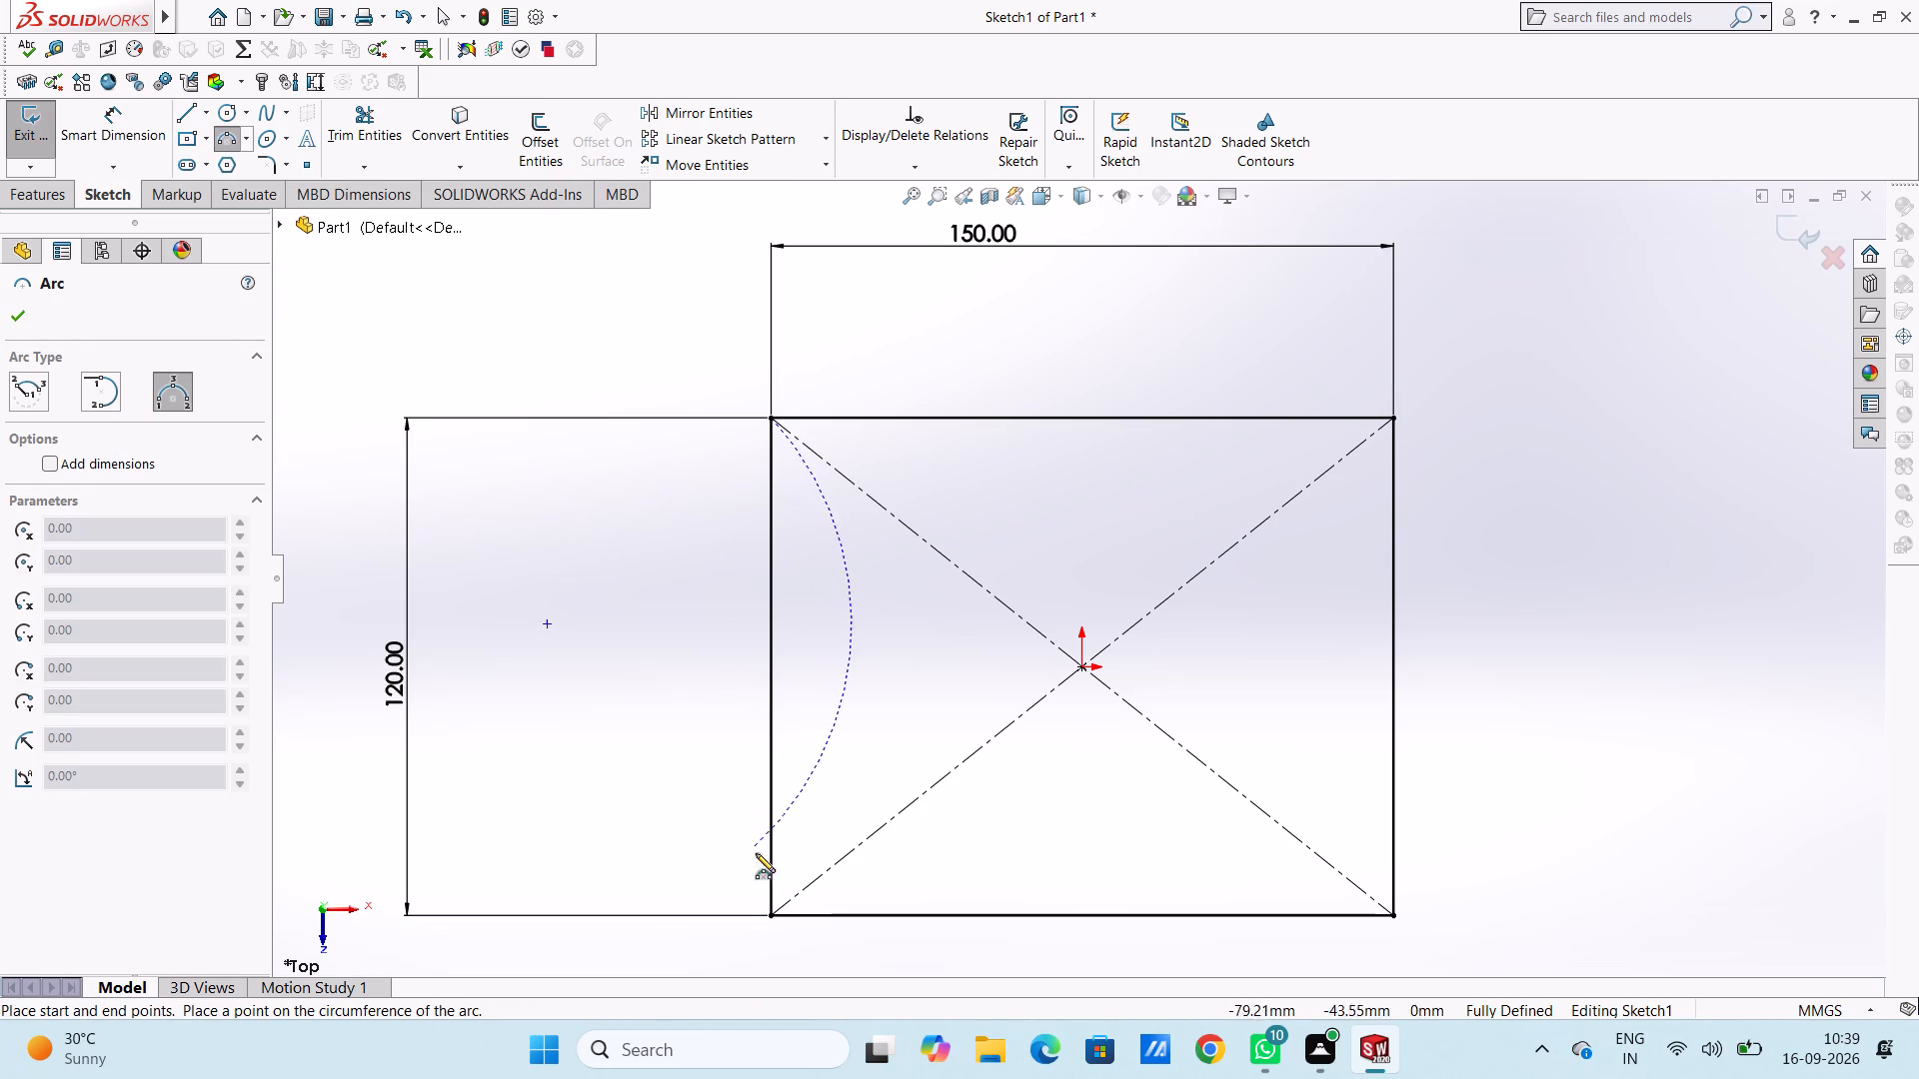
click(772, 913)
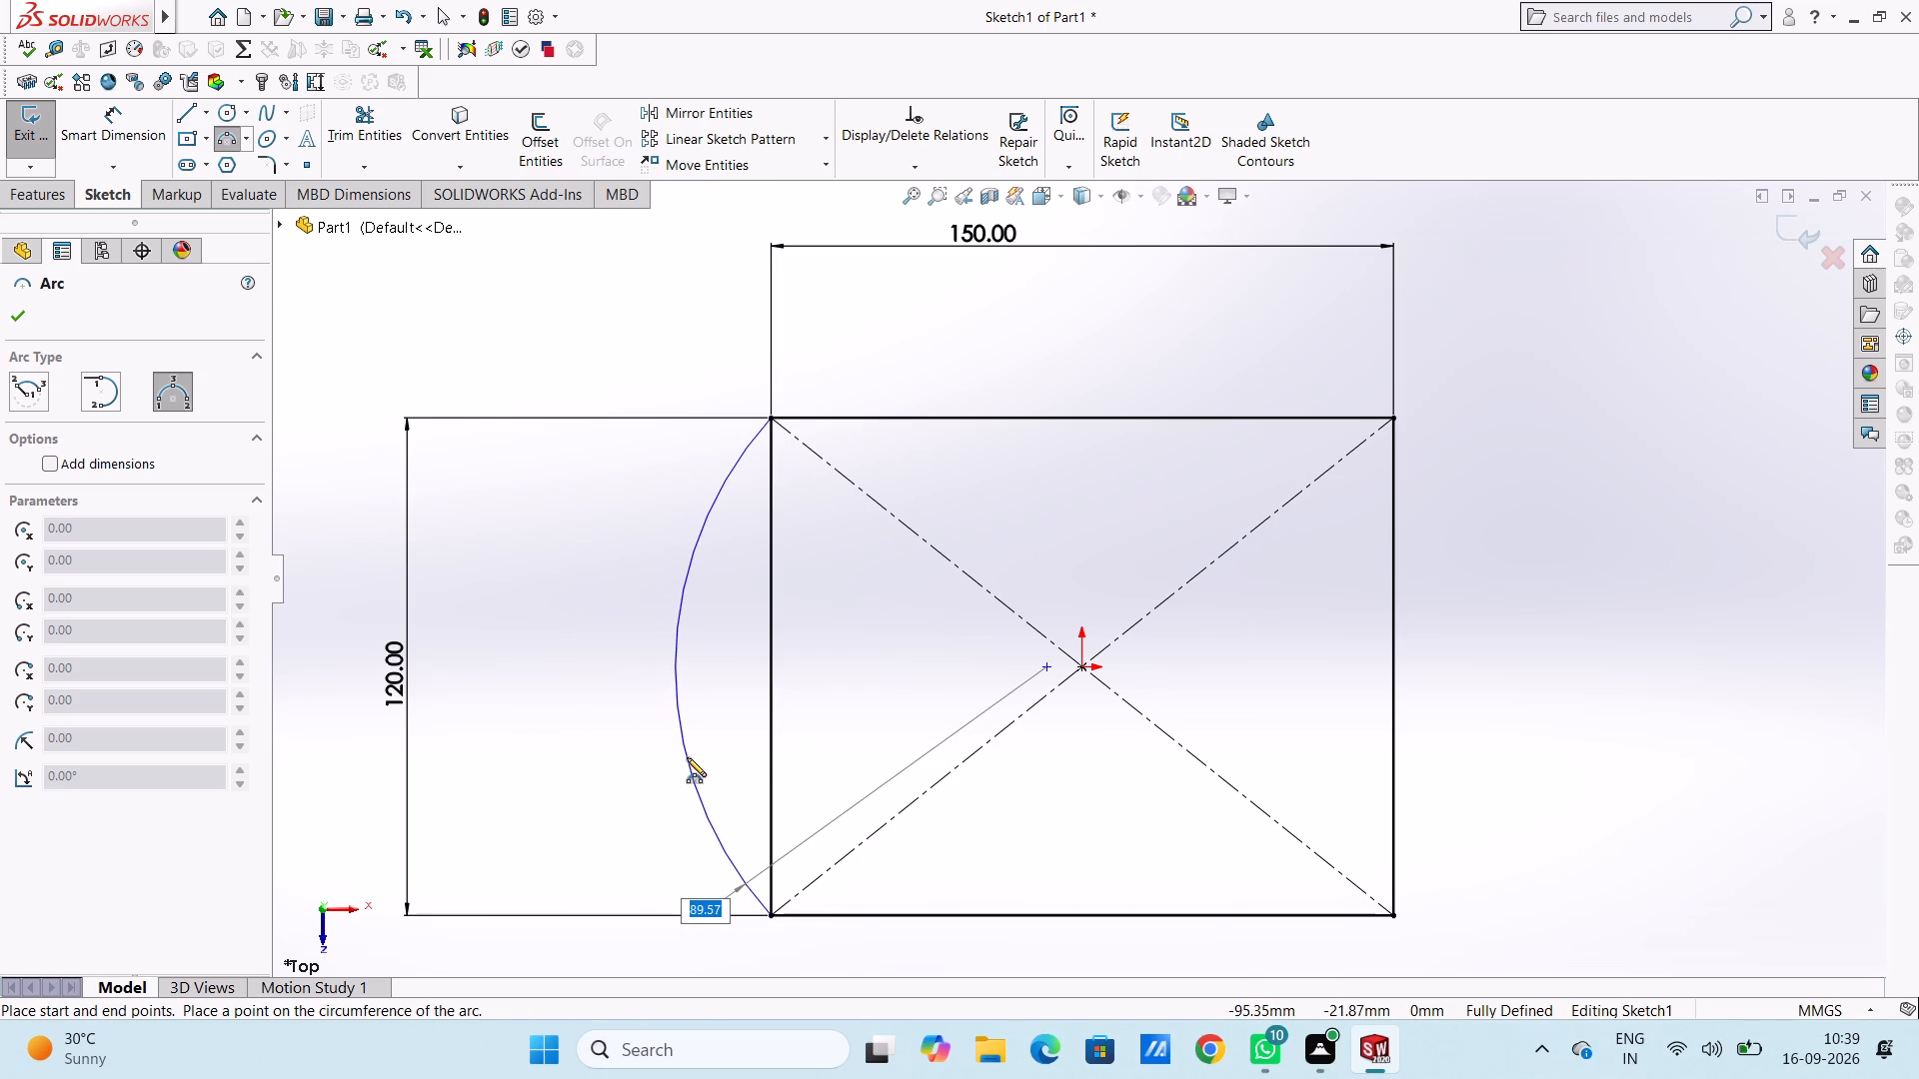
text(100)
key(Return)
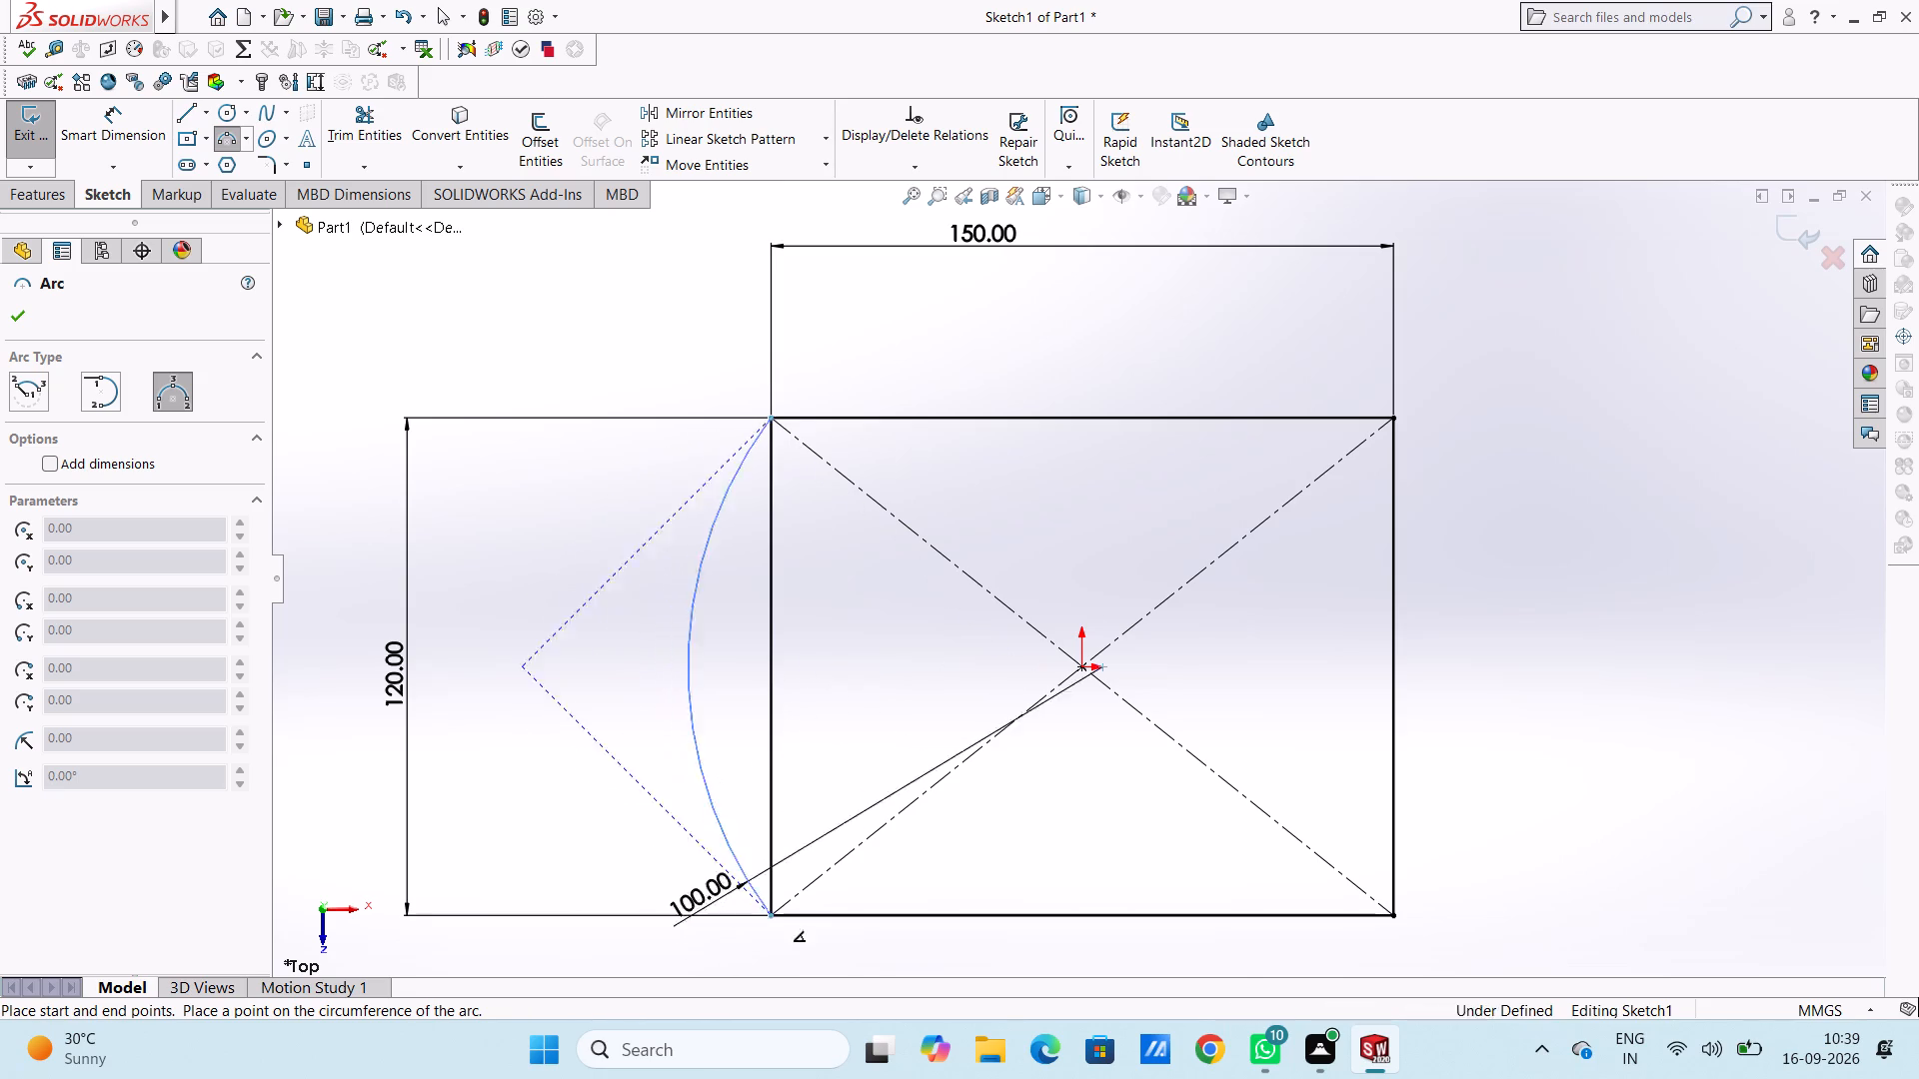
click(1394, 414)
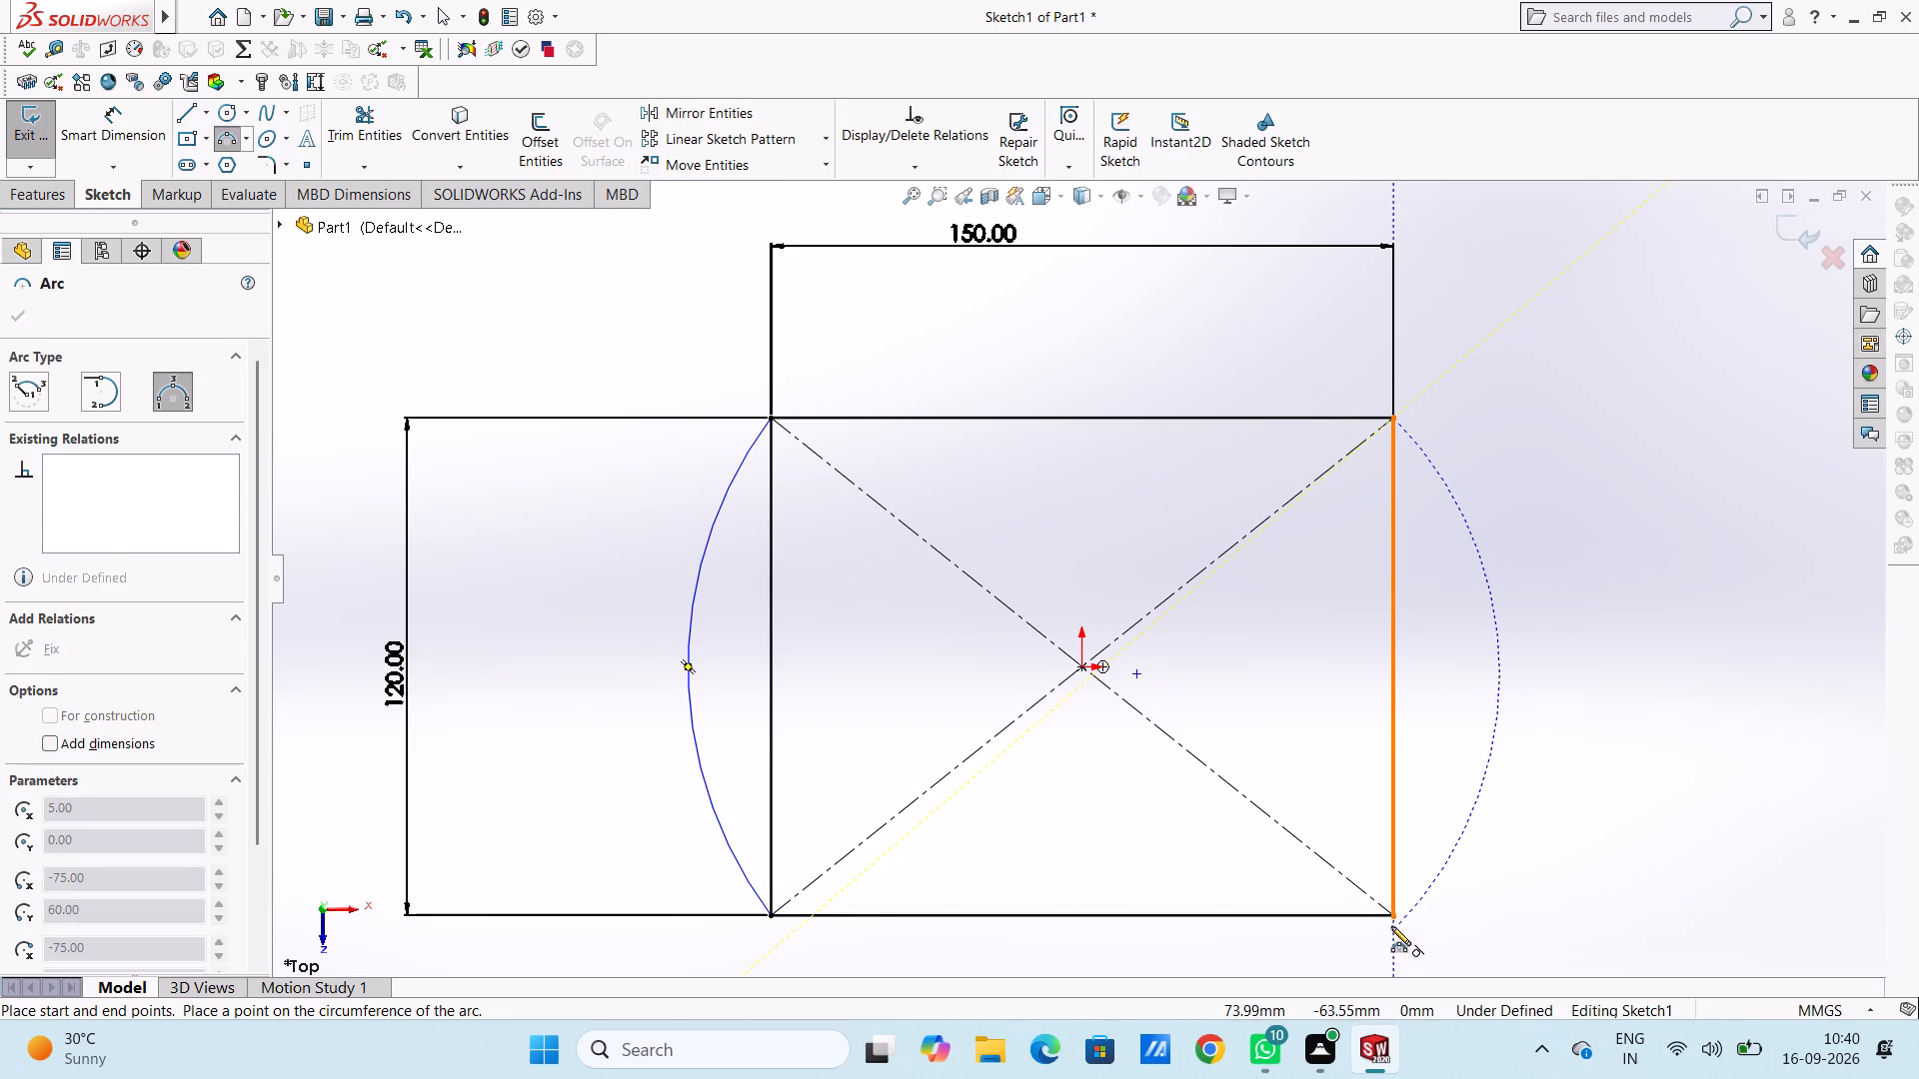
click(1393, 915)
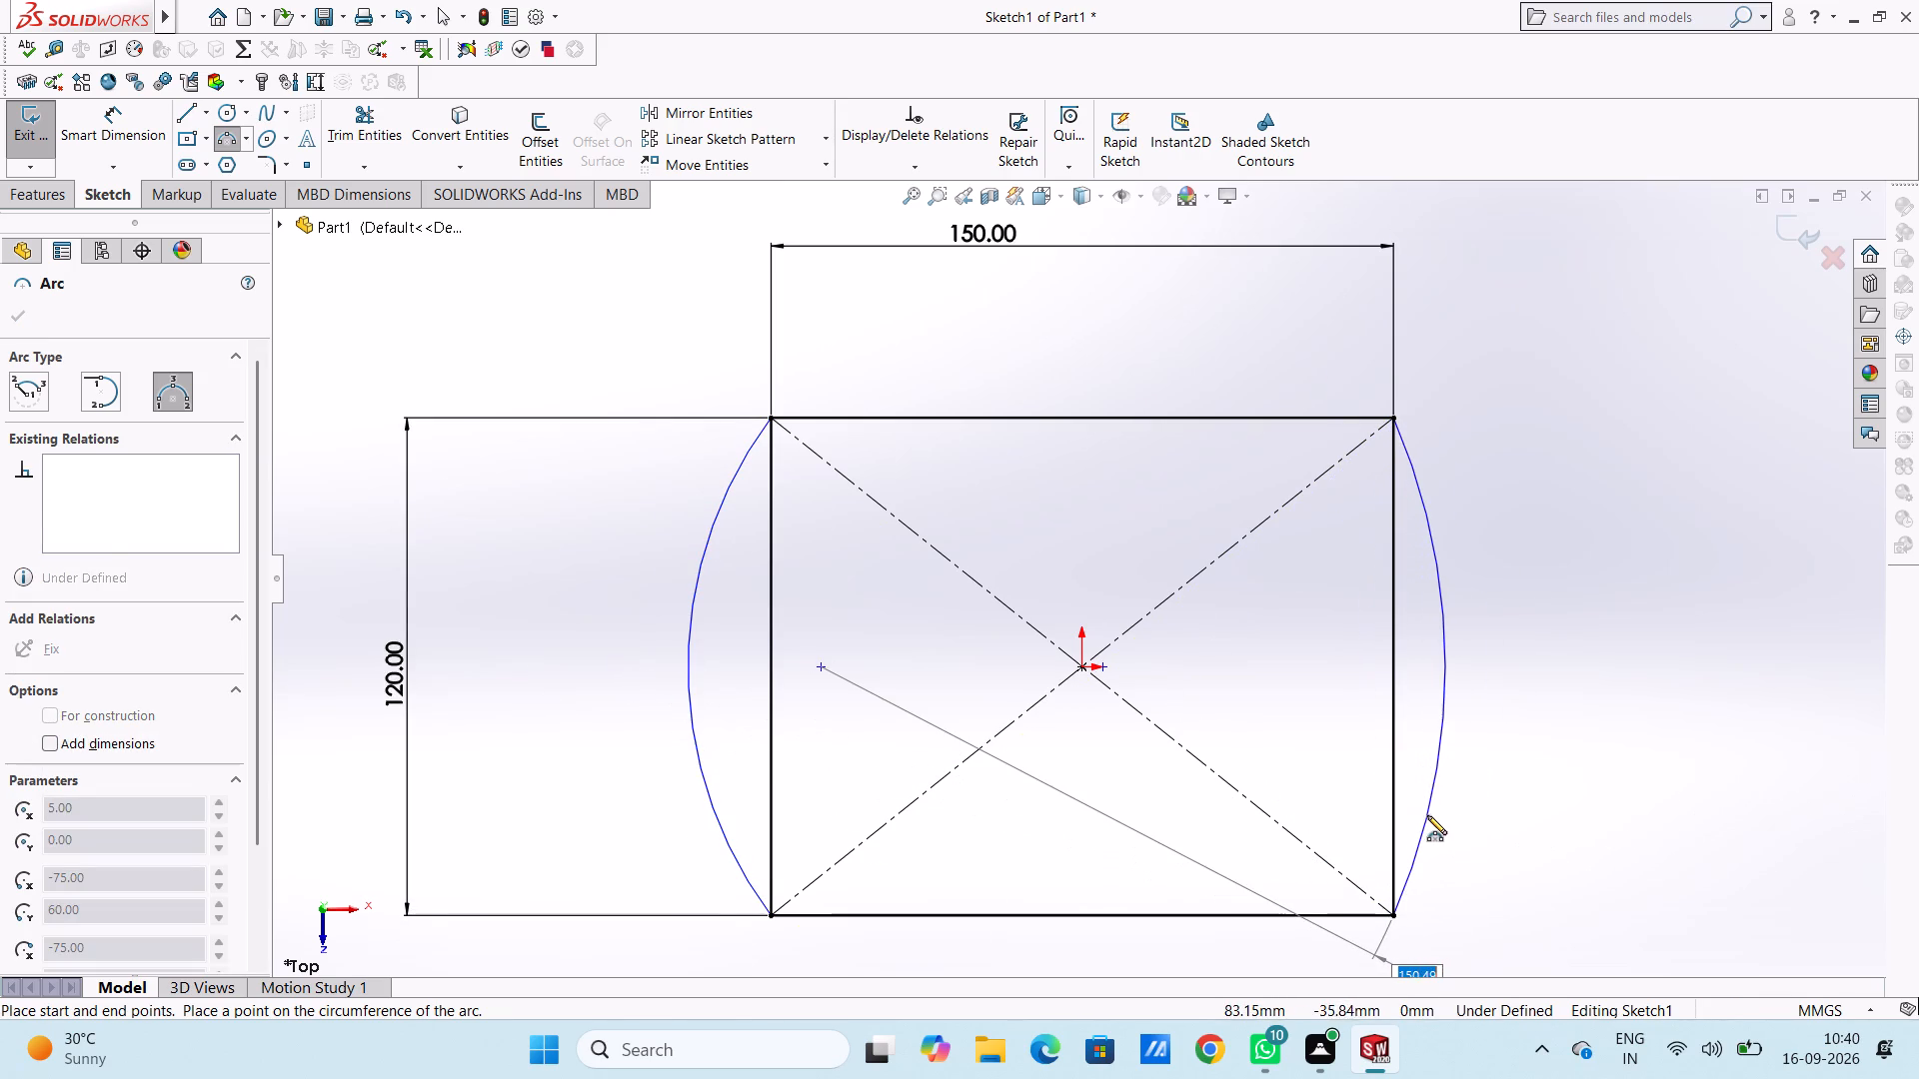
text(100)
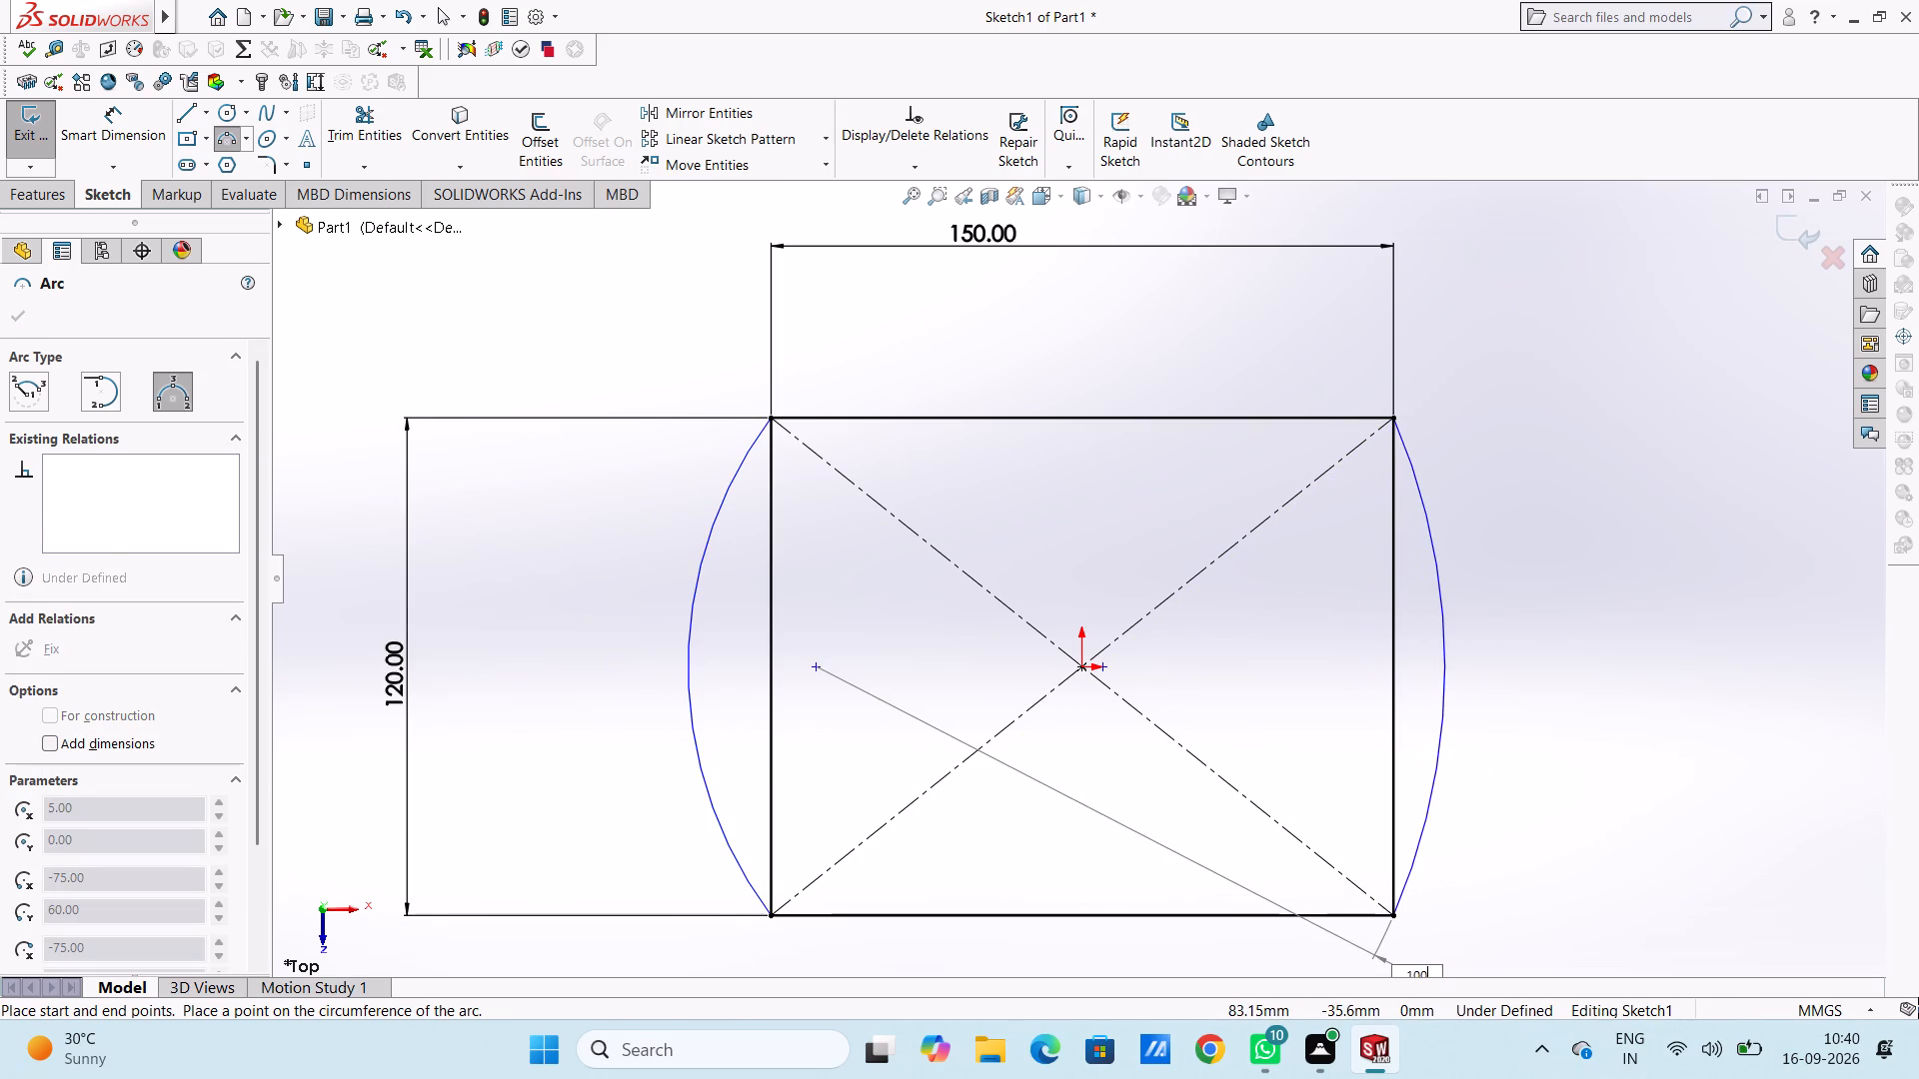
key(Return)
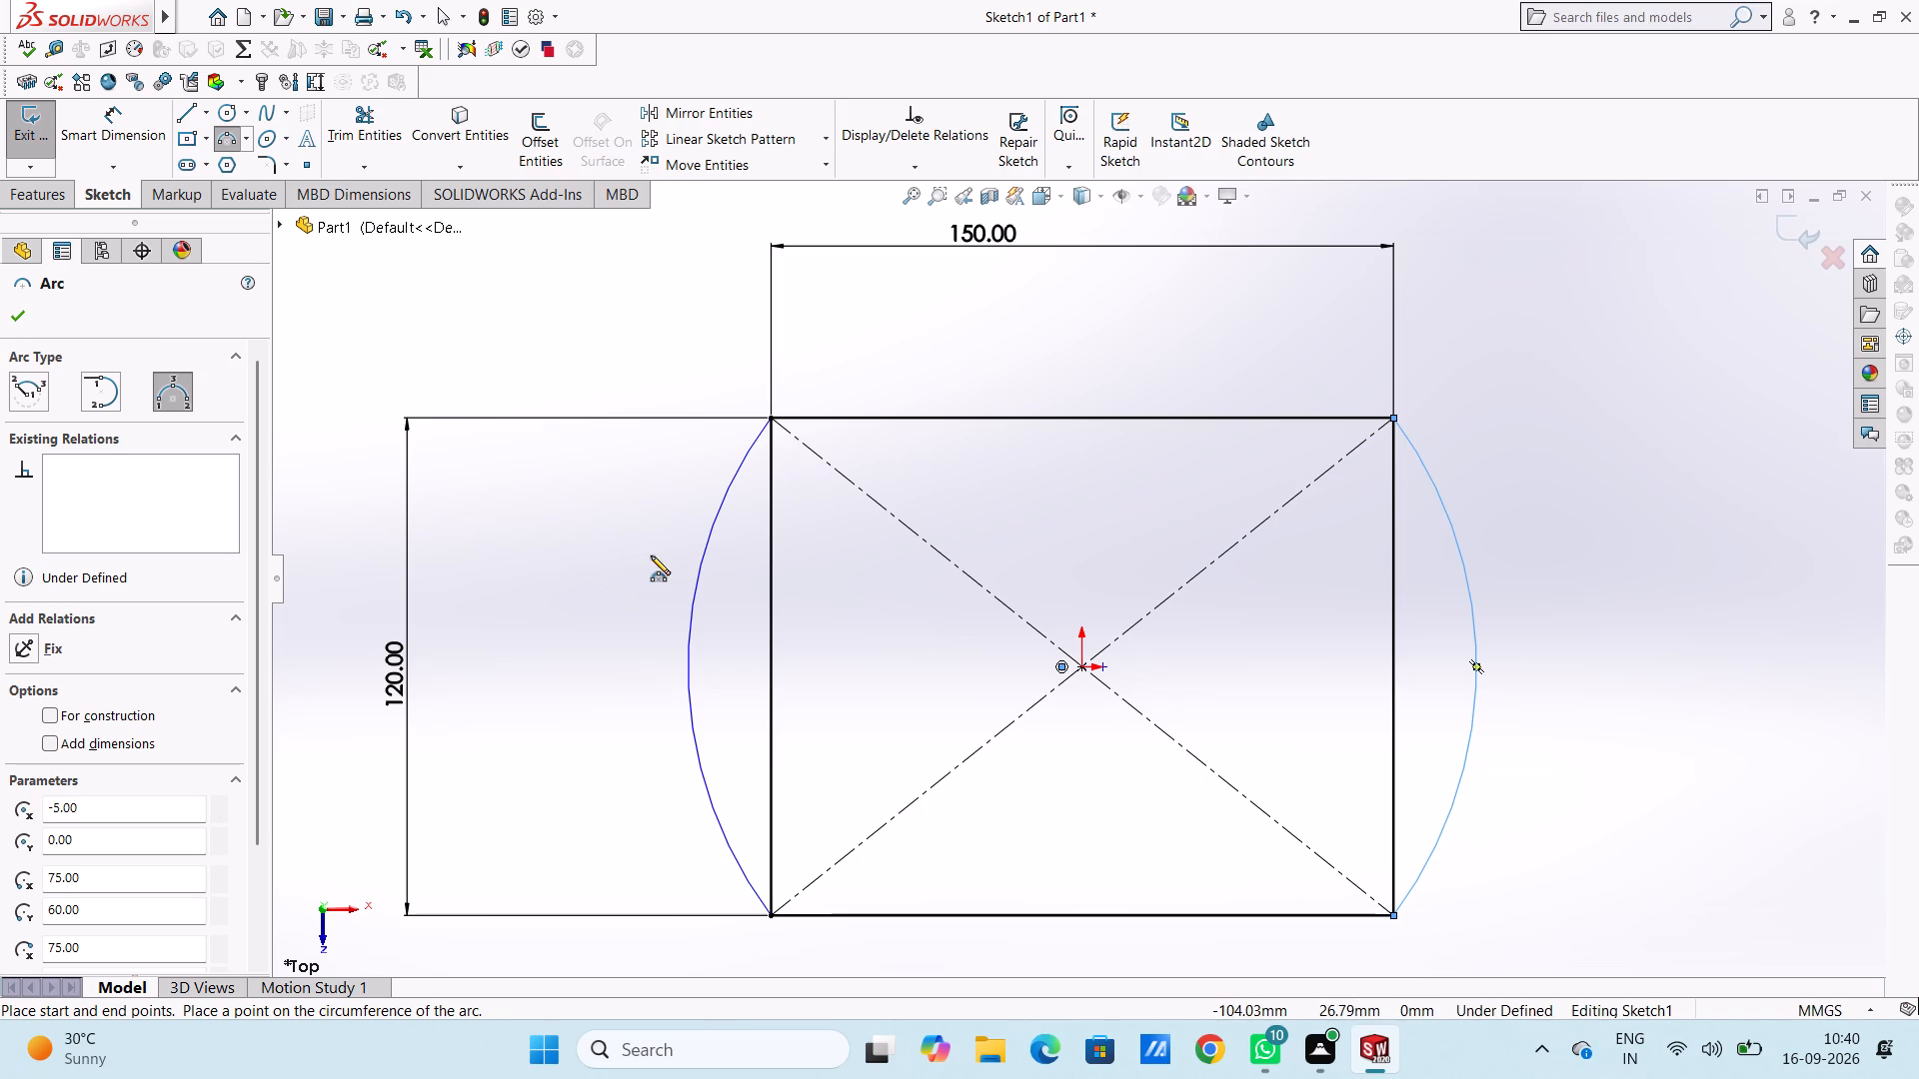
key(Escape)
key(Escape)
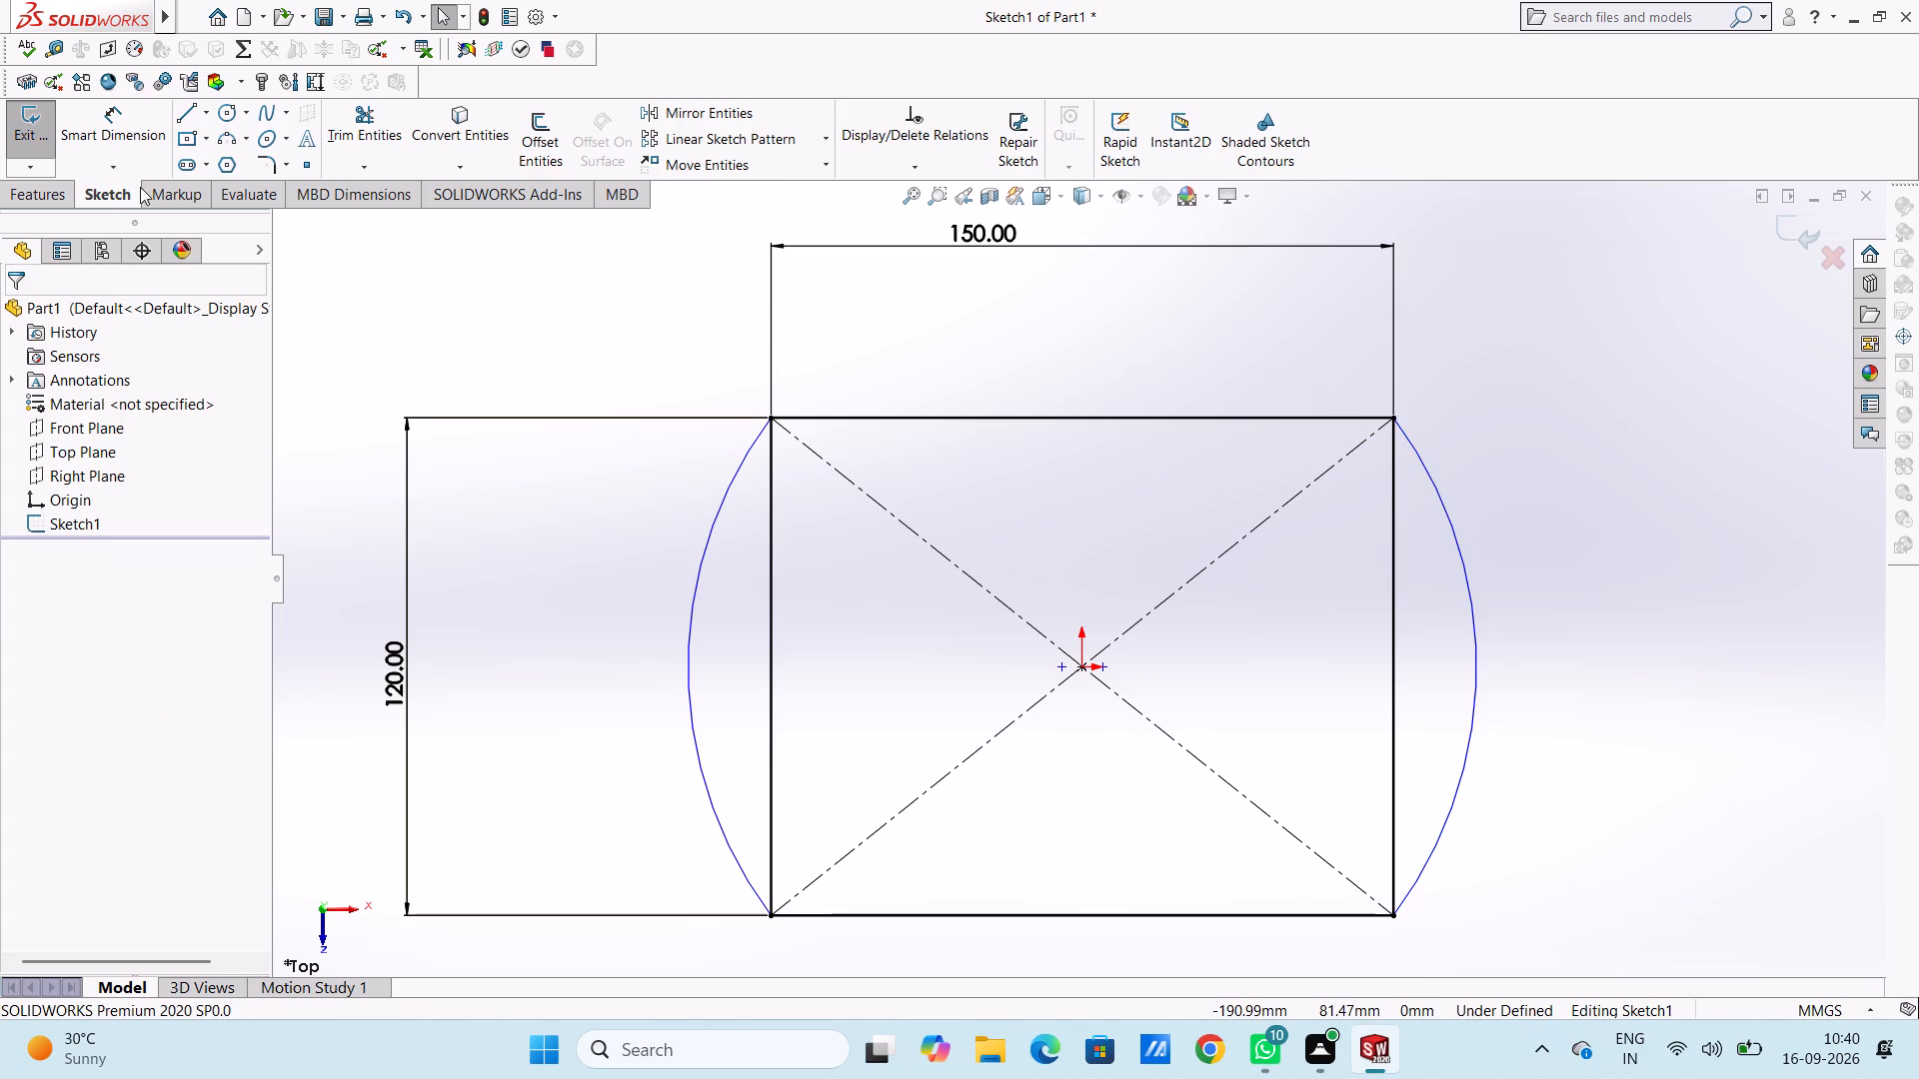
Add 100 mm radius dimensions to both the left and right arcs.
click(137, 135)
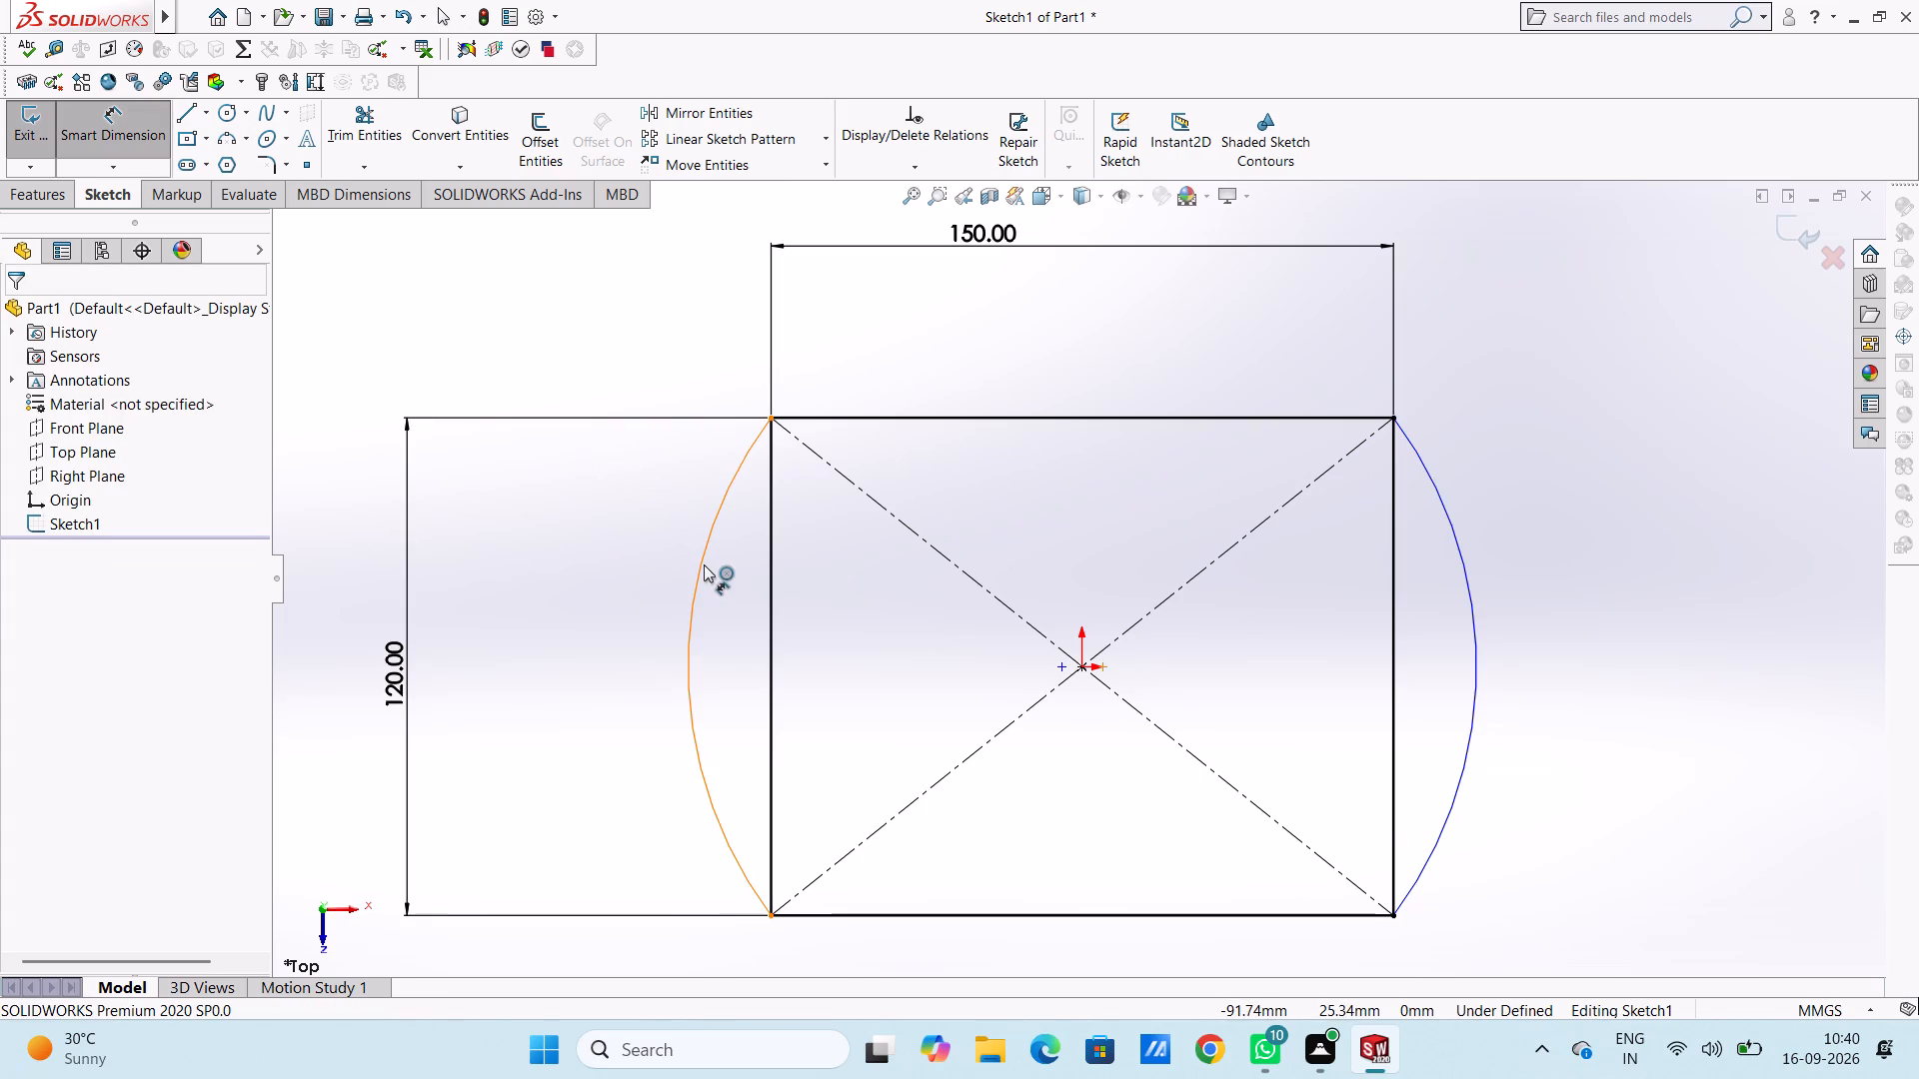
click(704, 564)
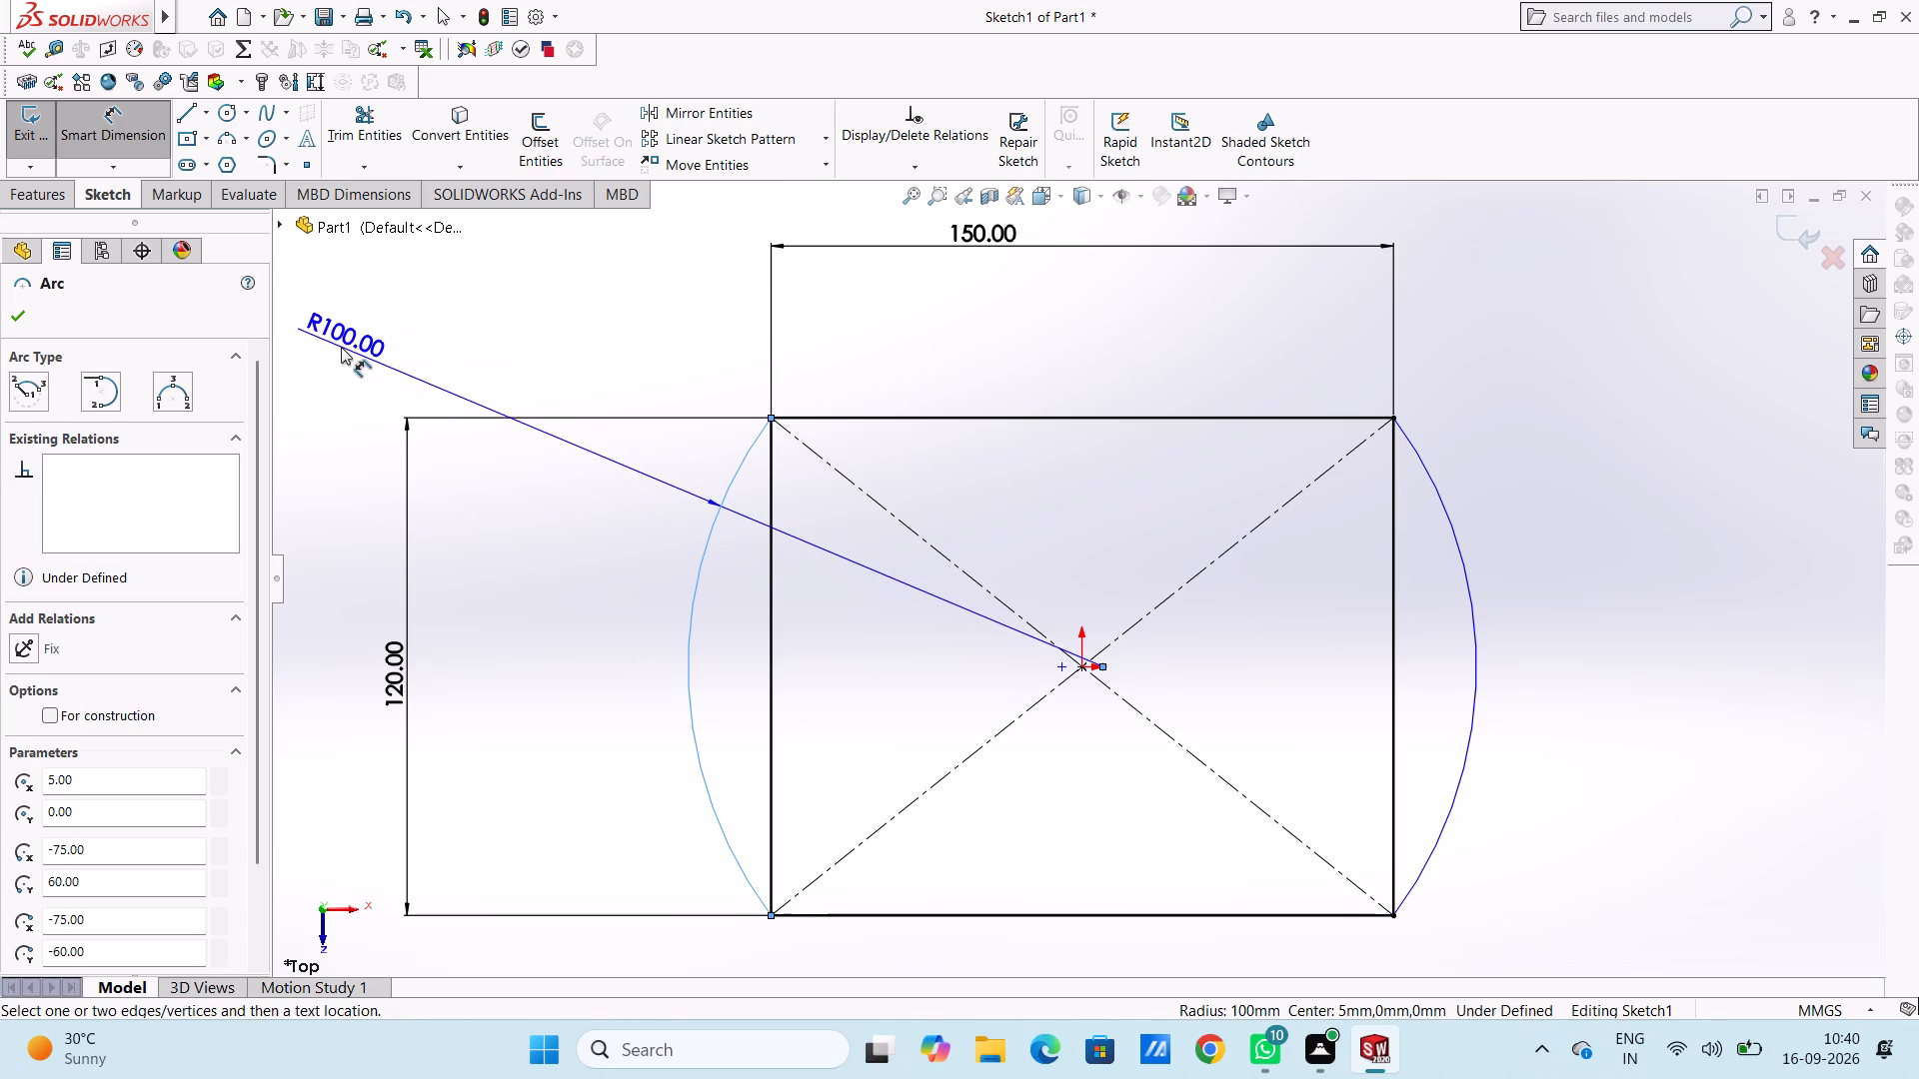
click(341, 347)
click(249, 324)
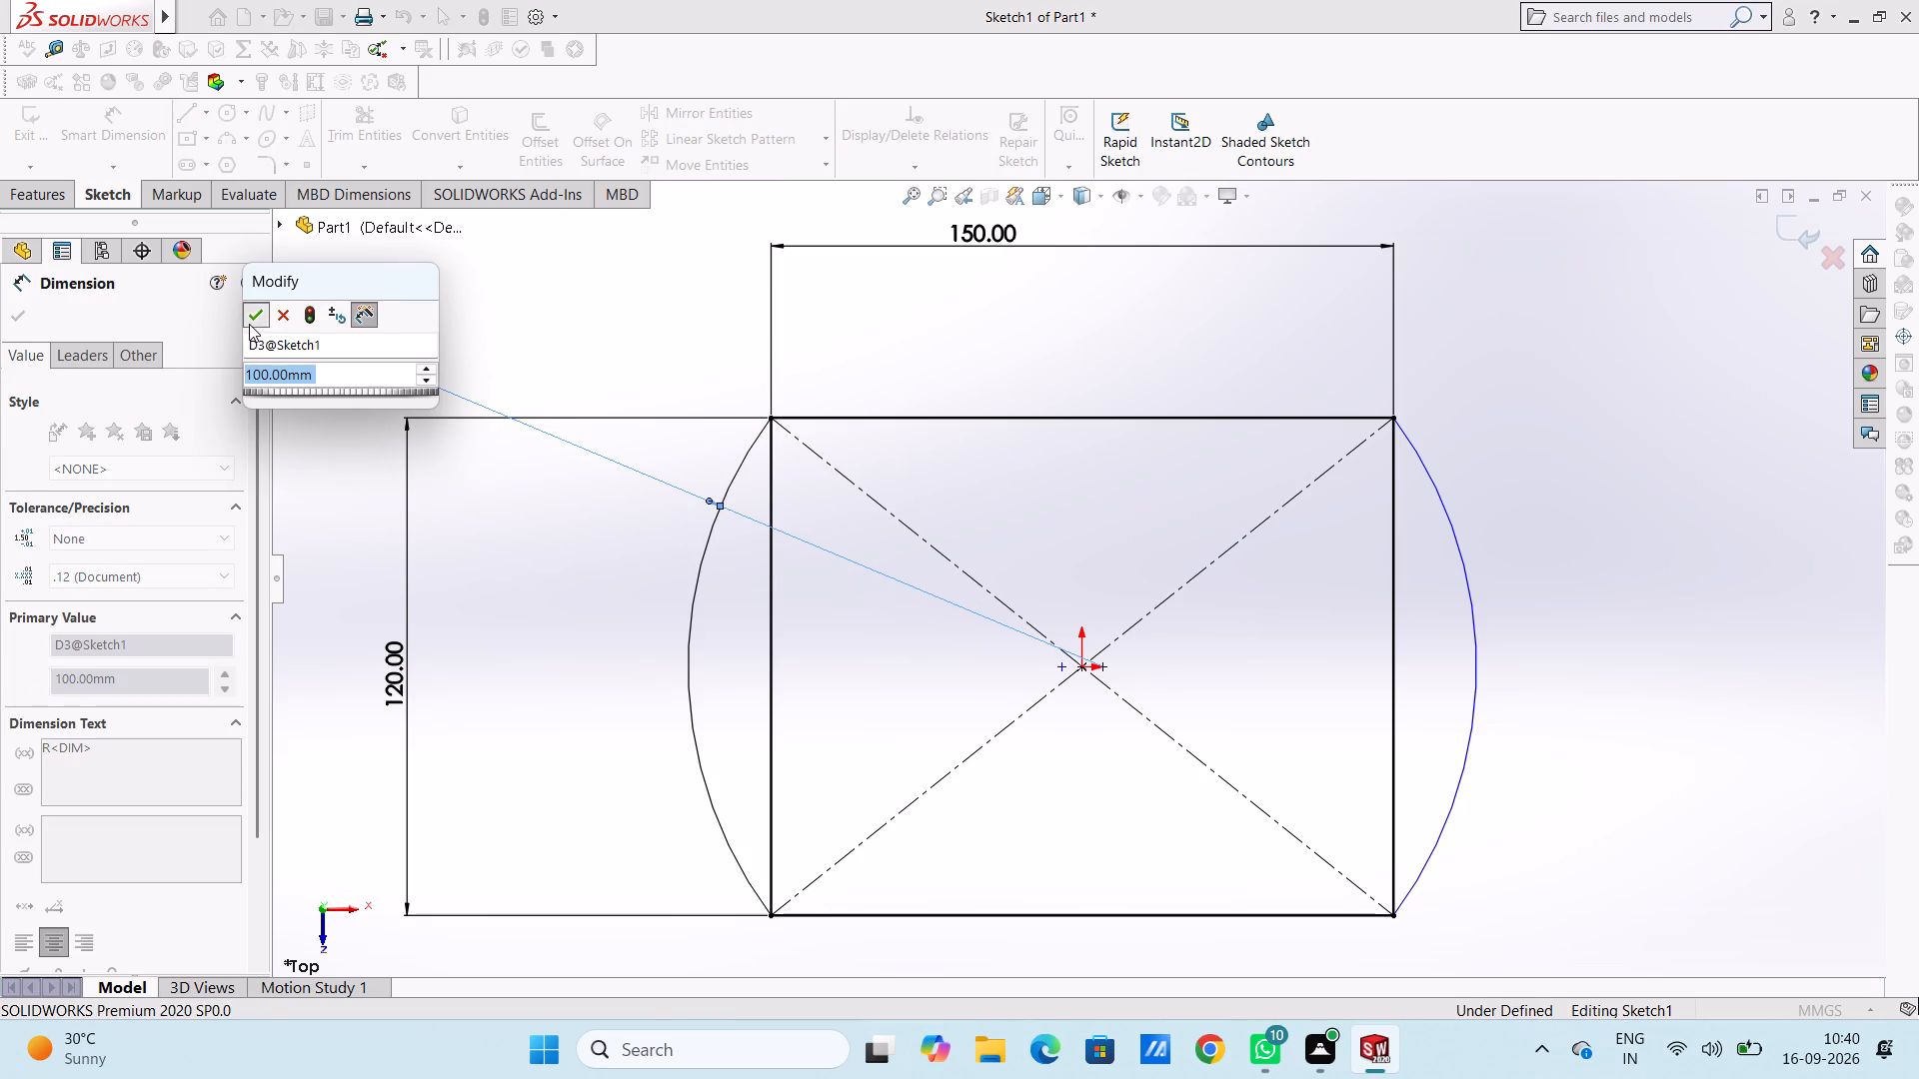
click(513, 334)
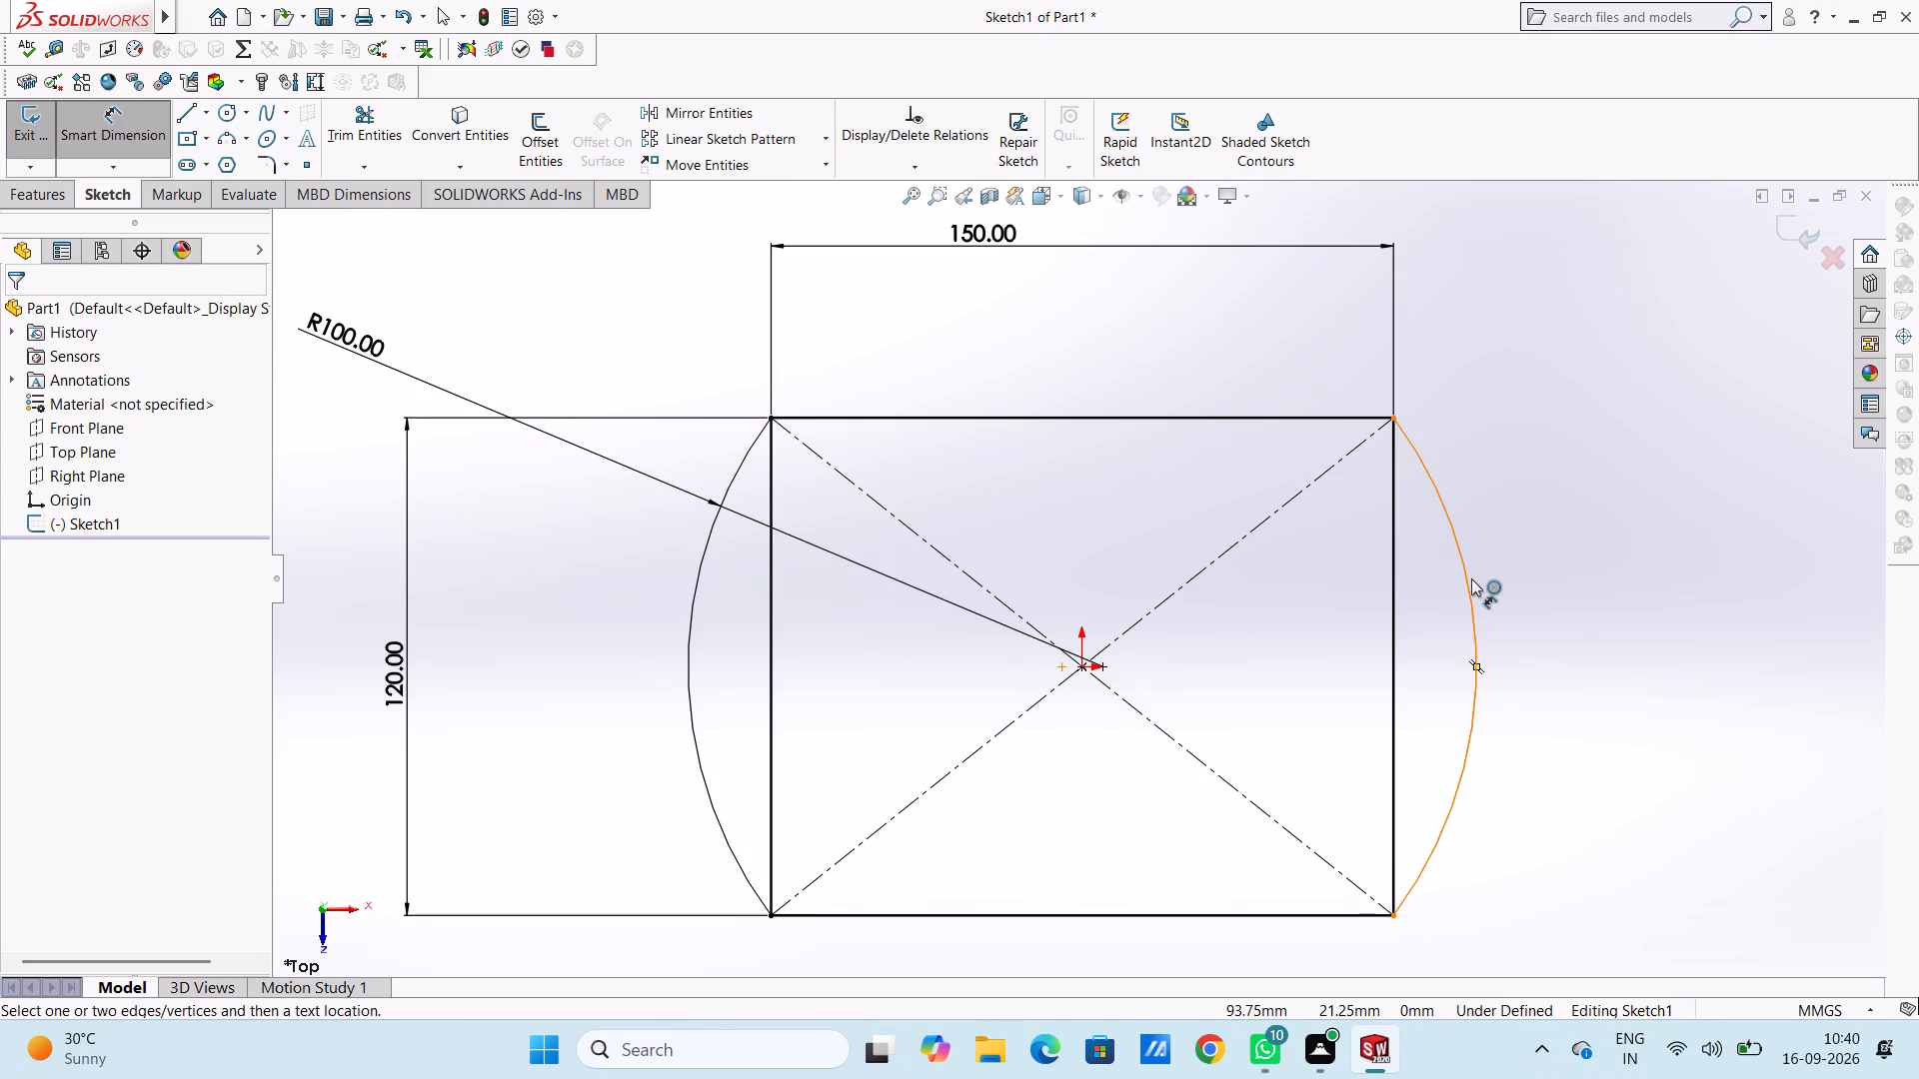
click(1463, 570)
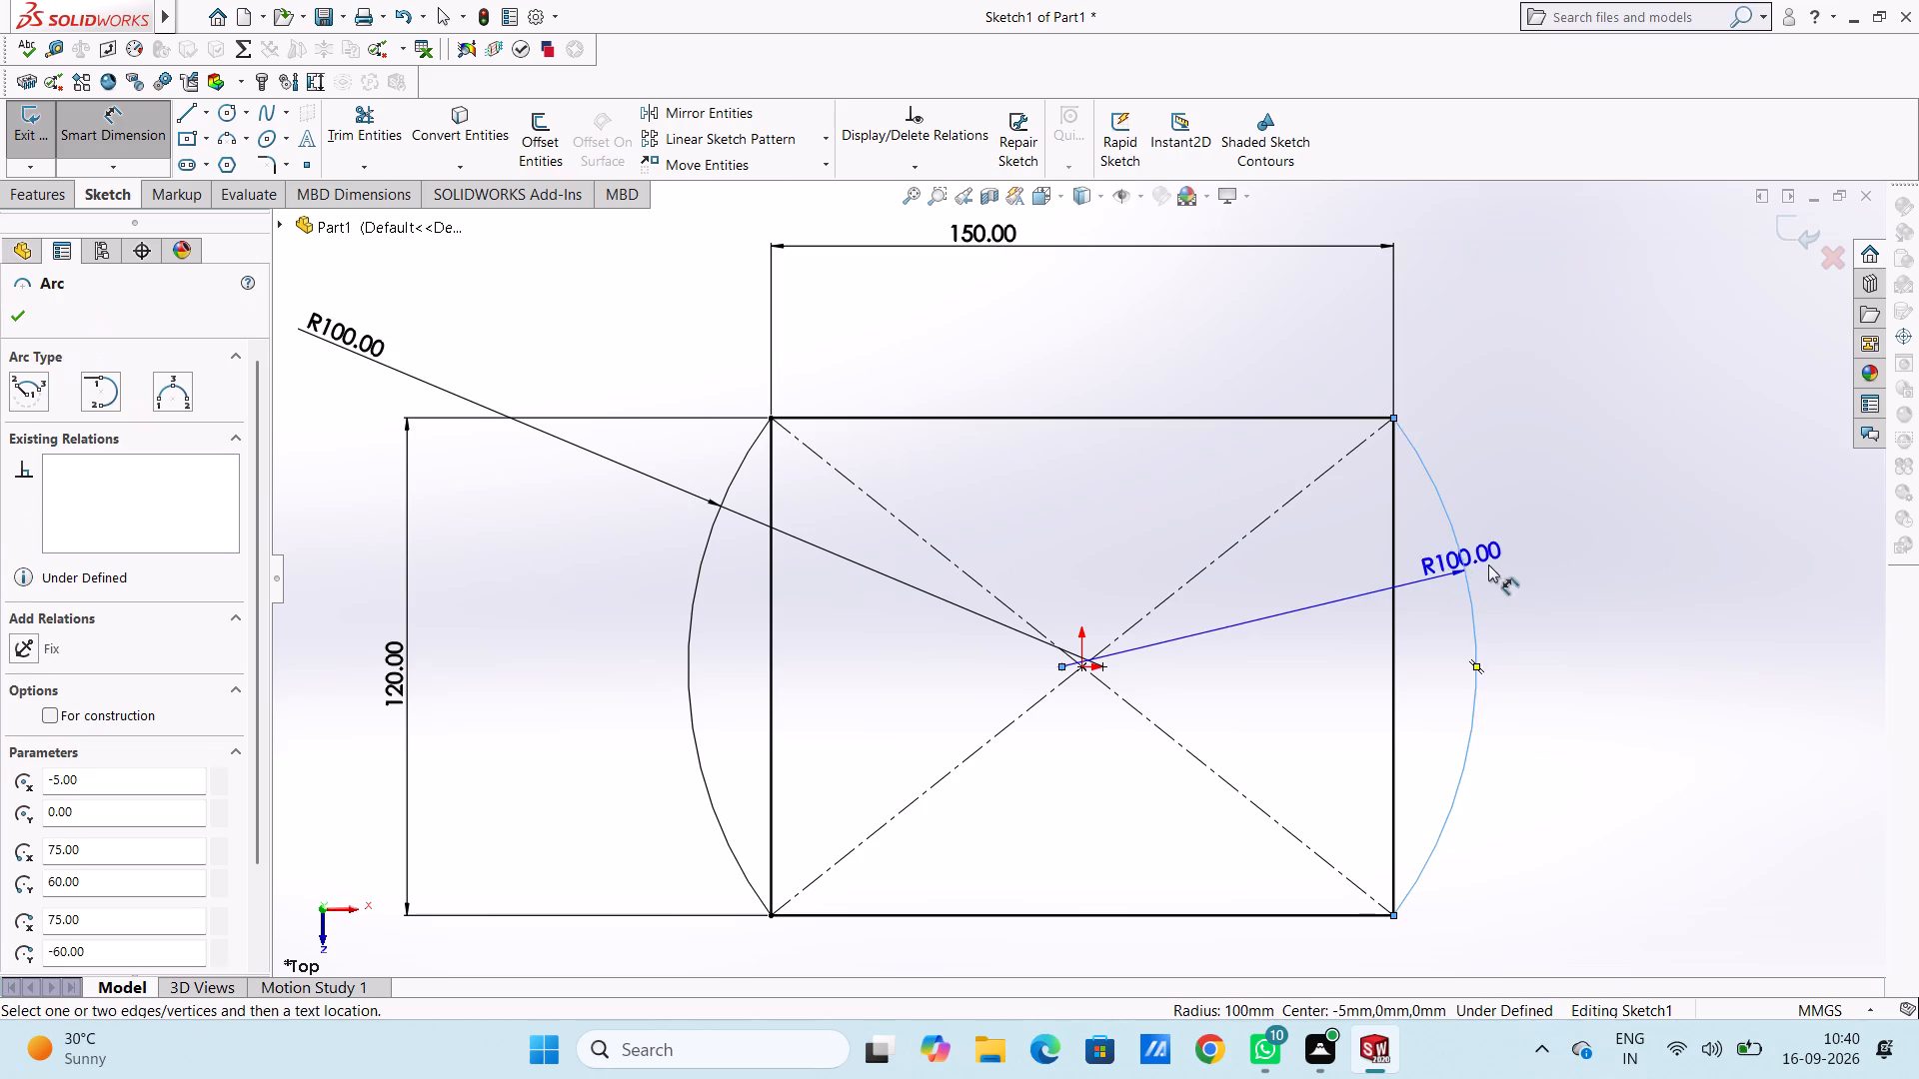
click(1790, 561)
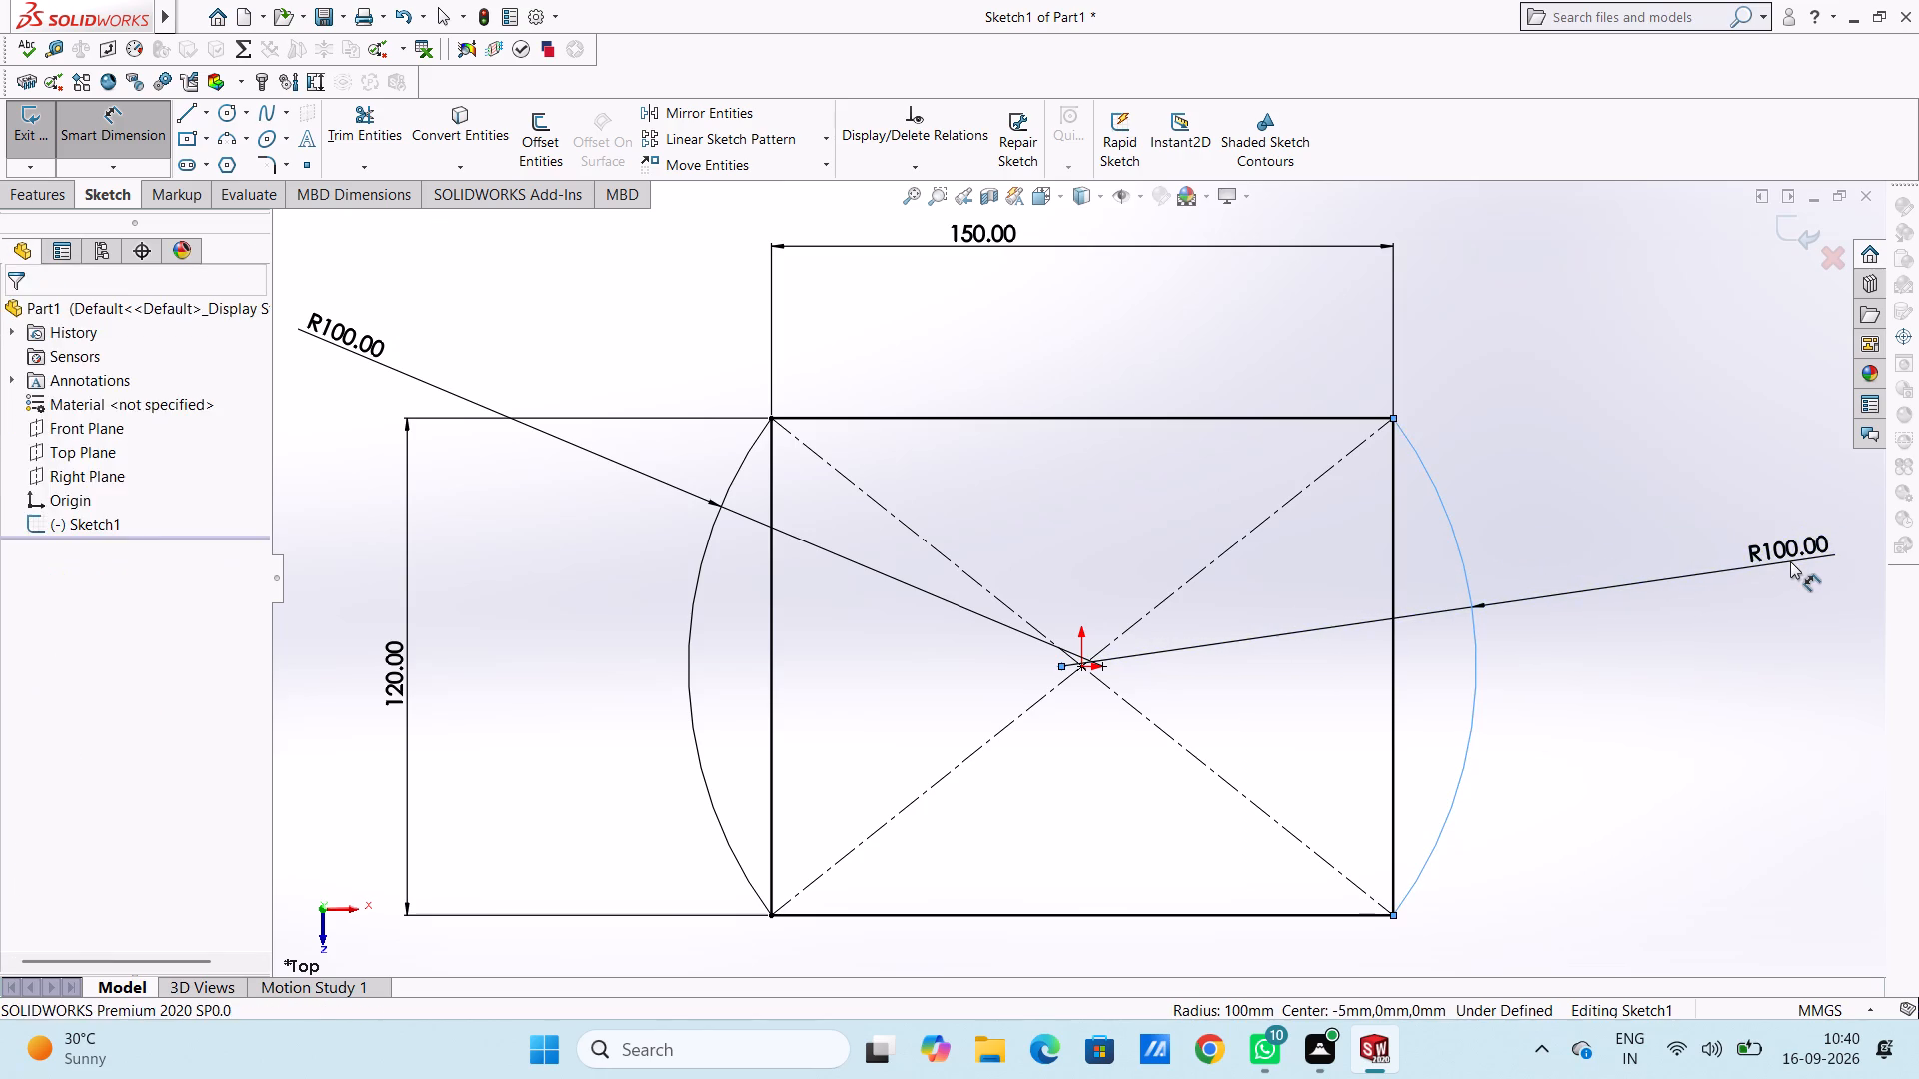
click(1710, 539)
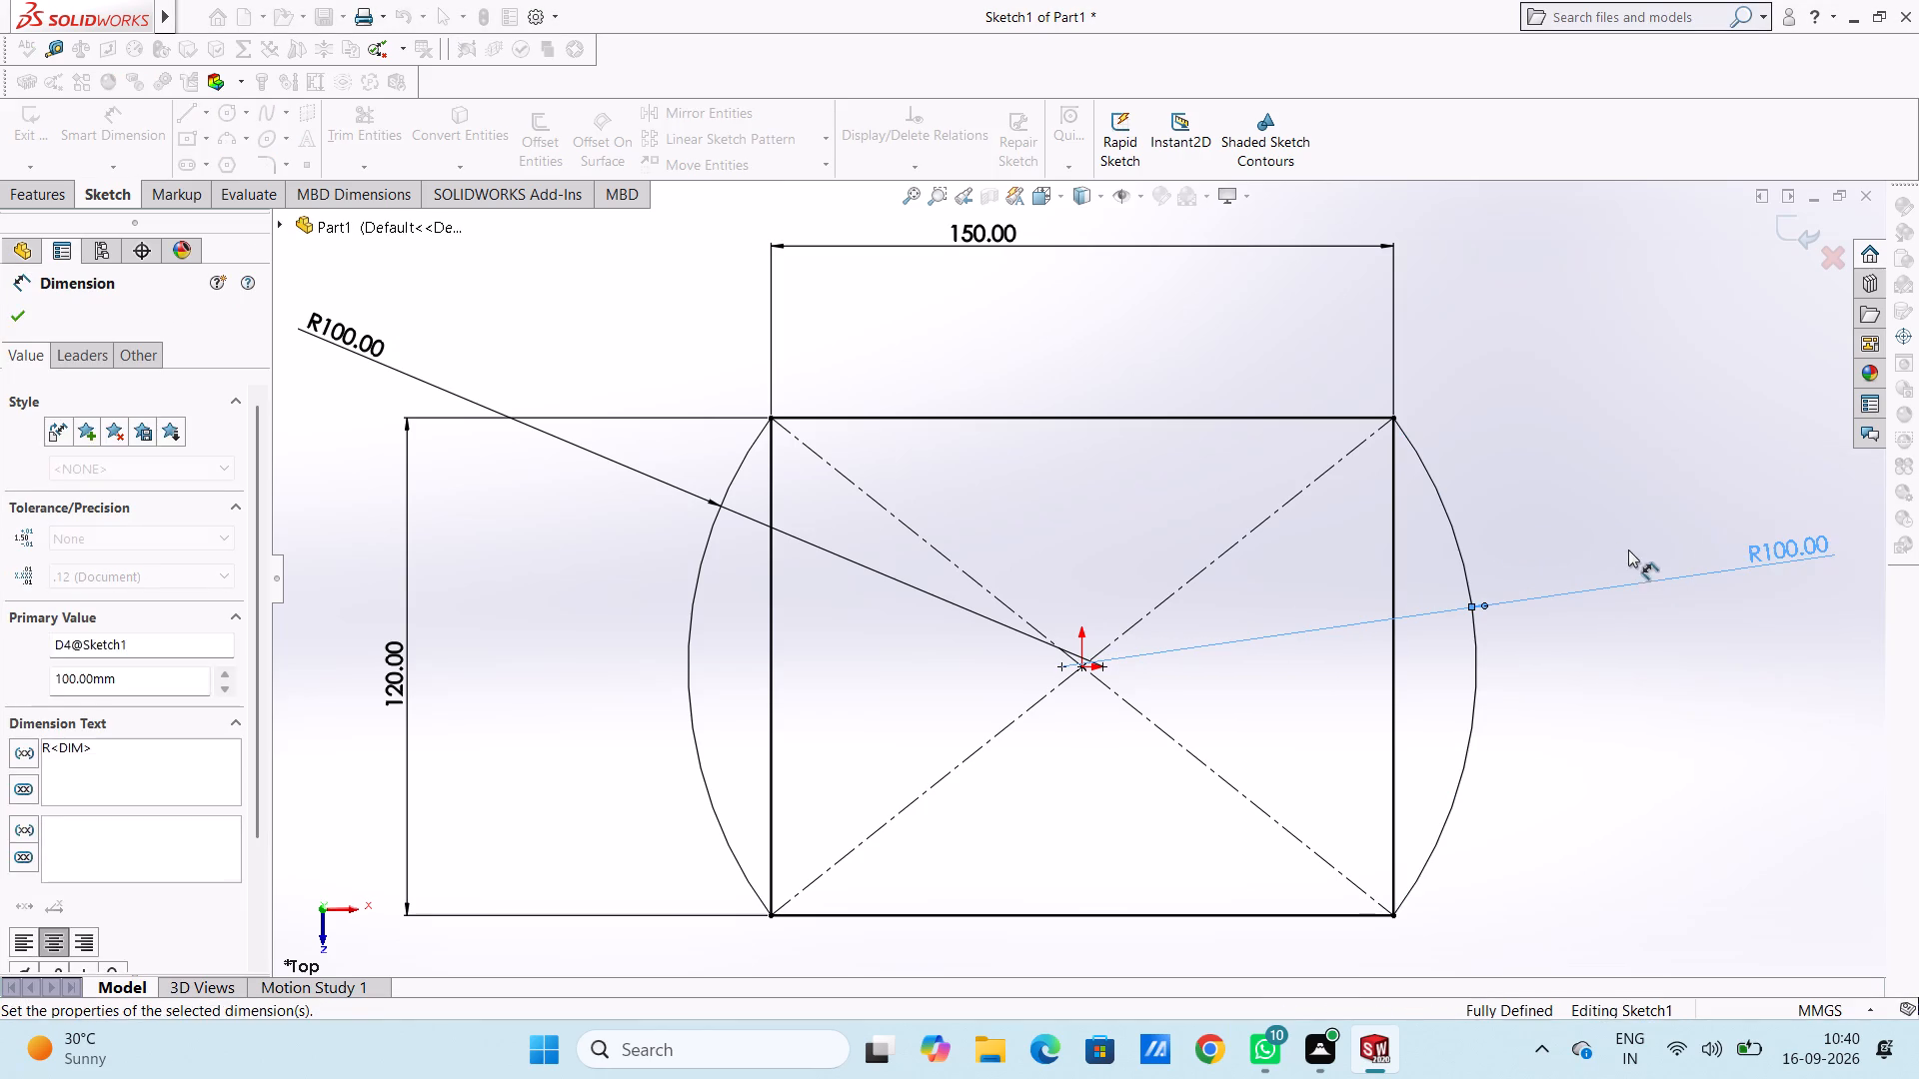
click(1616, 540)
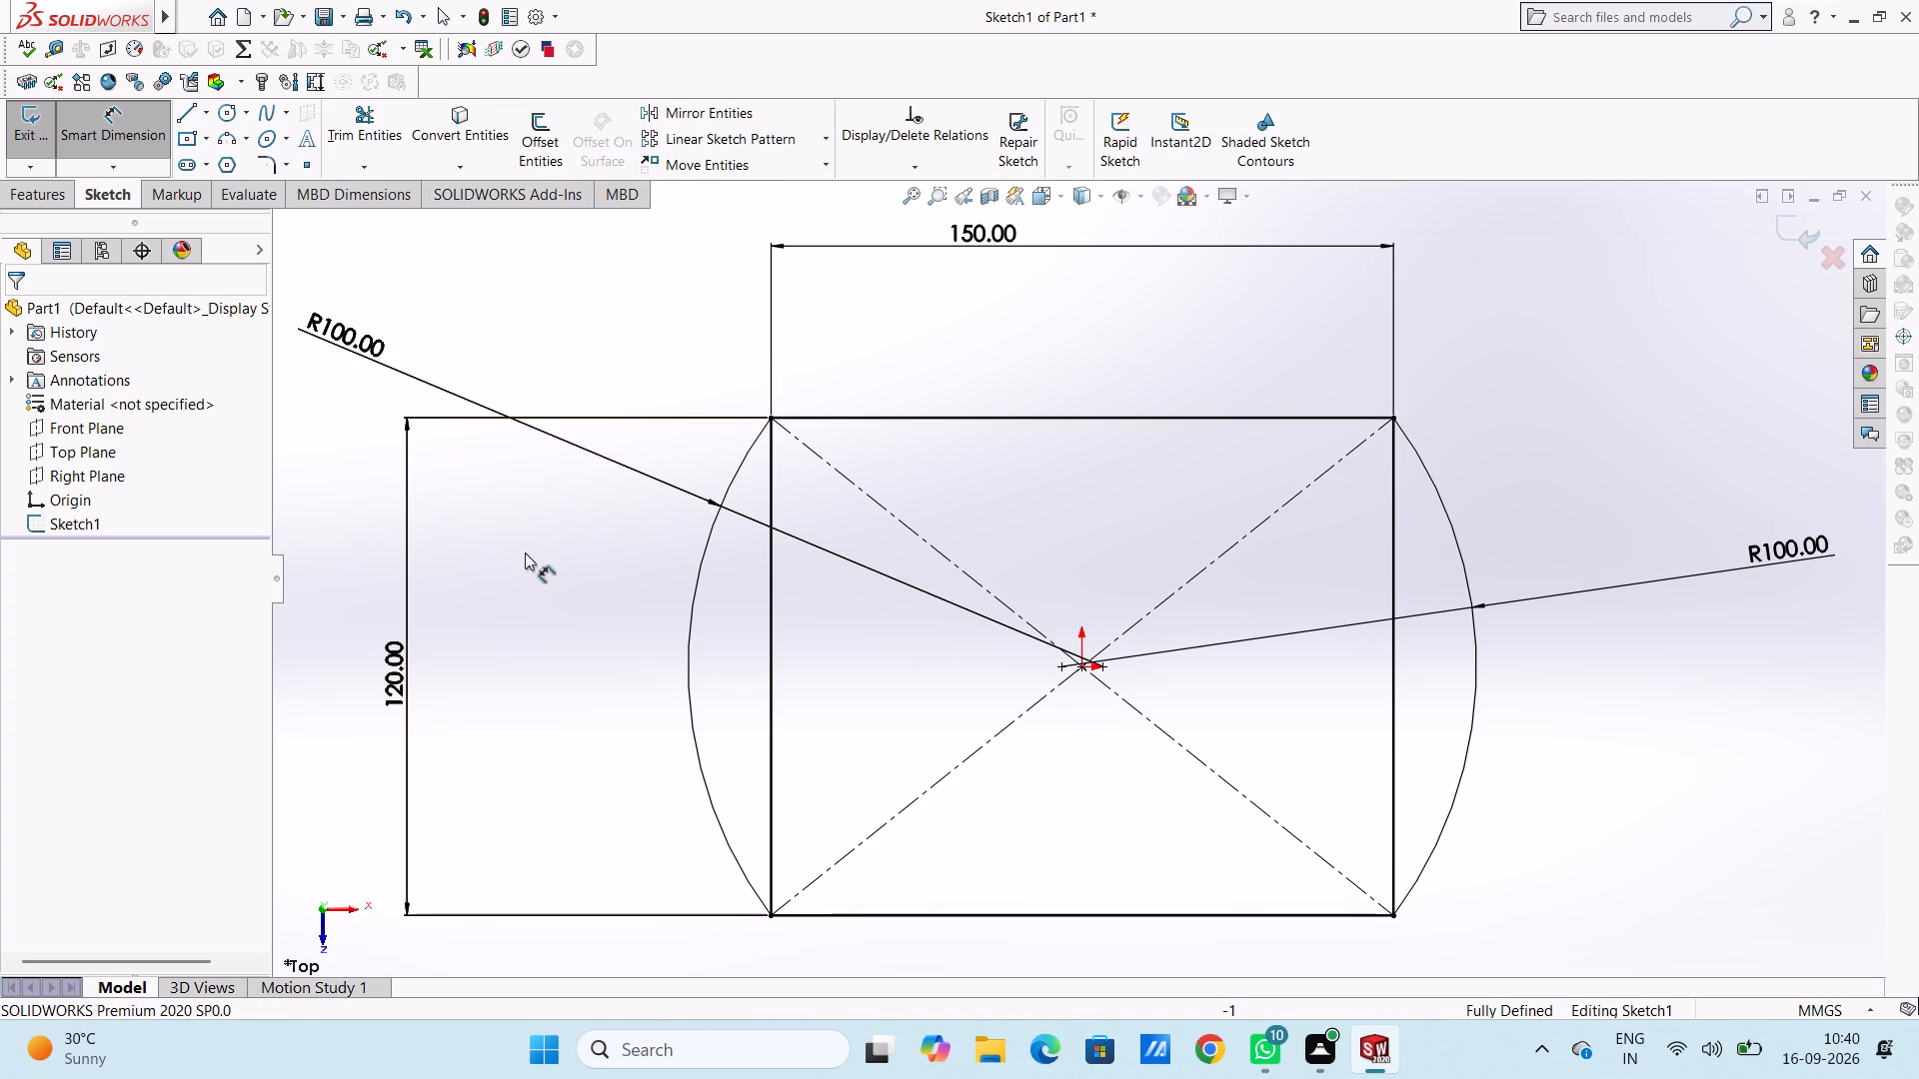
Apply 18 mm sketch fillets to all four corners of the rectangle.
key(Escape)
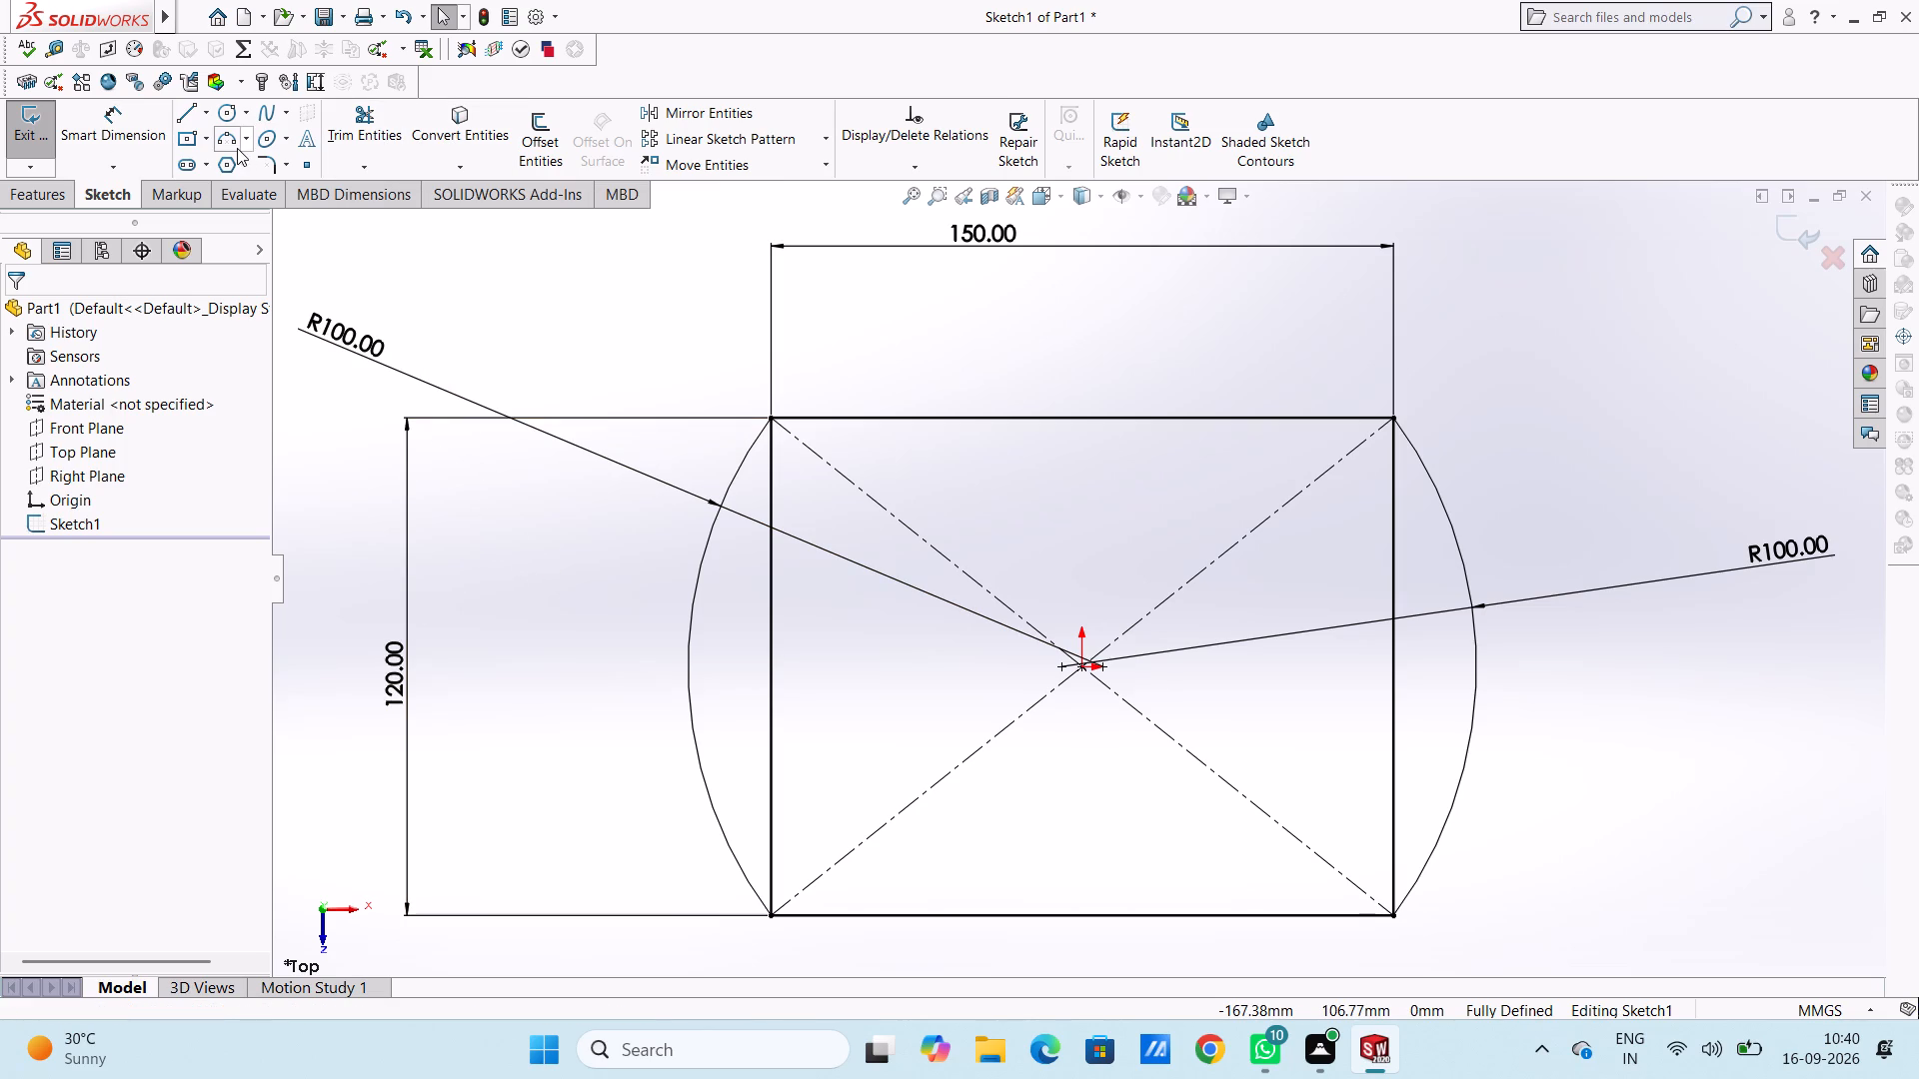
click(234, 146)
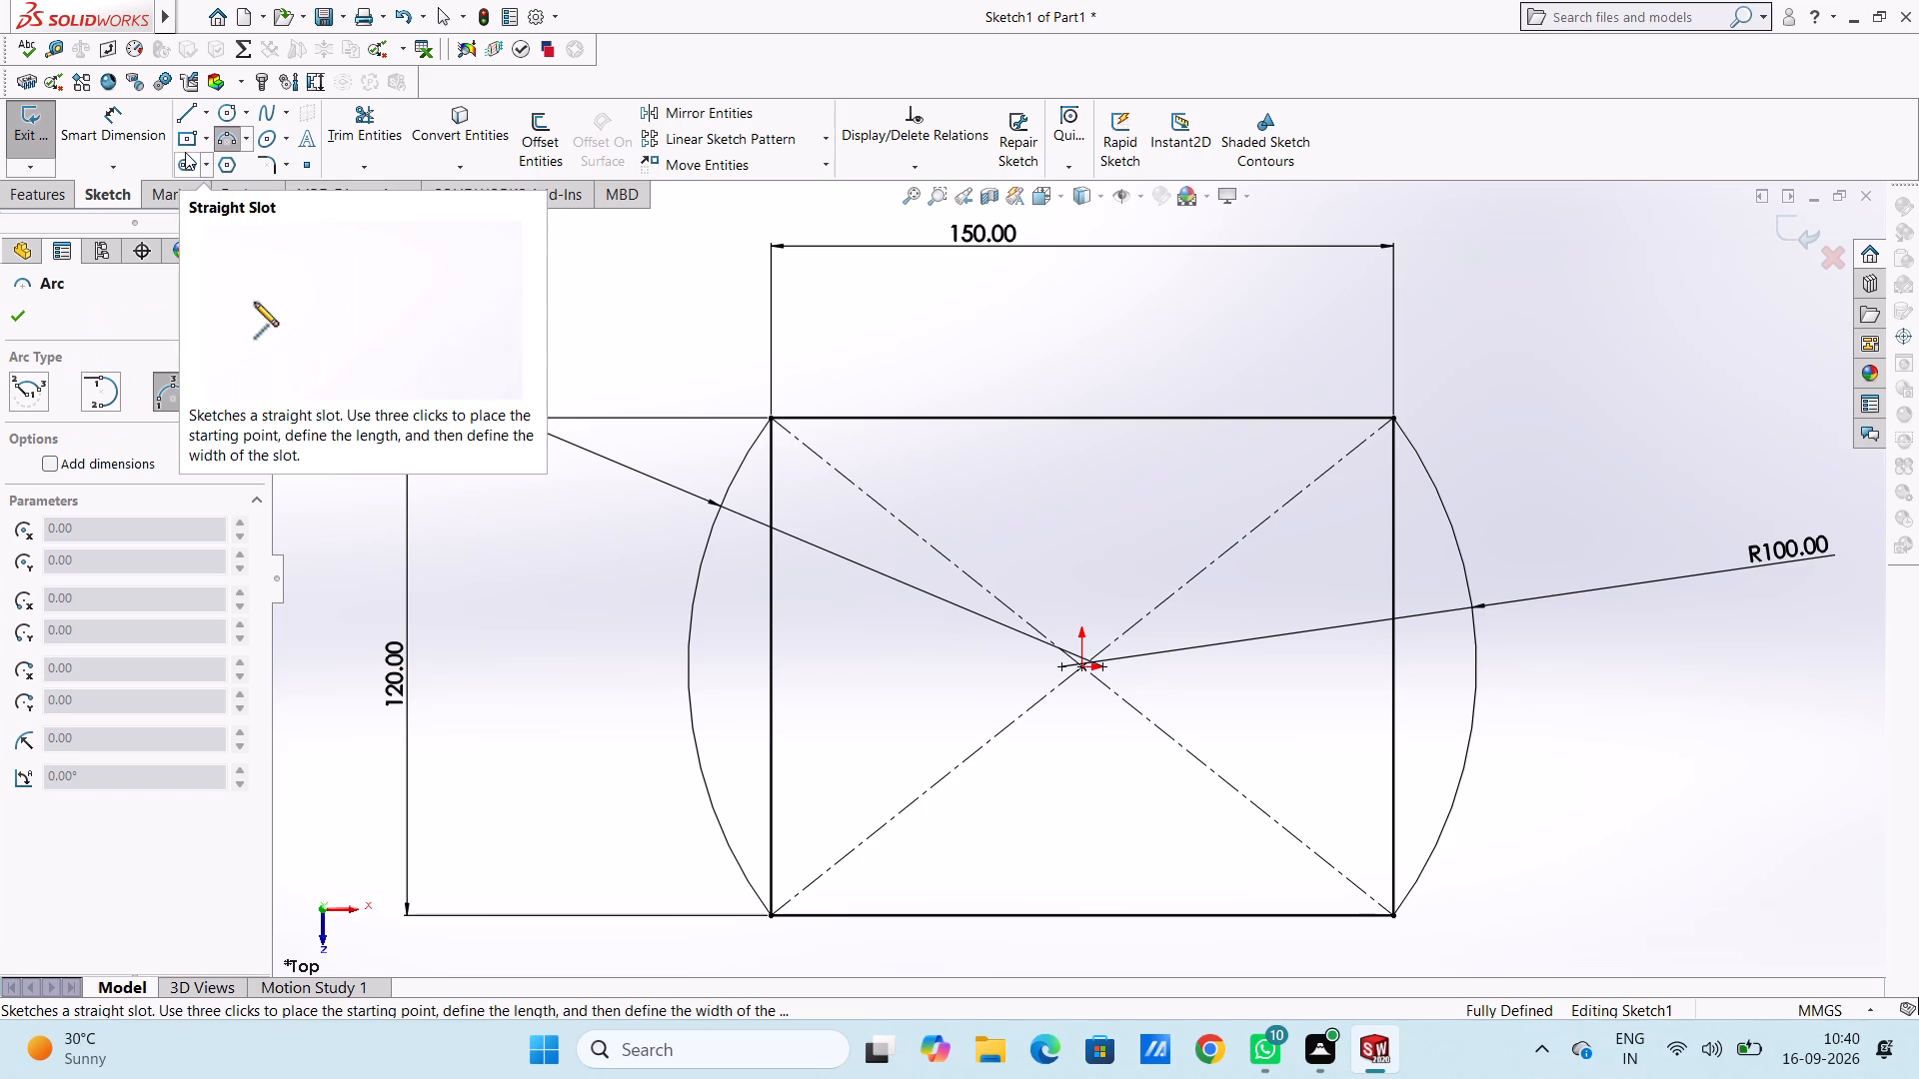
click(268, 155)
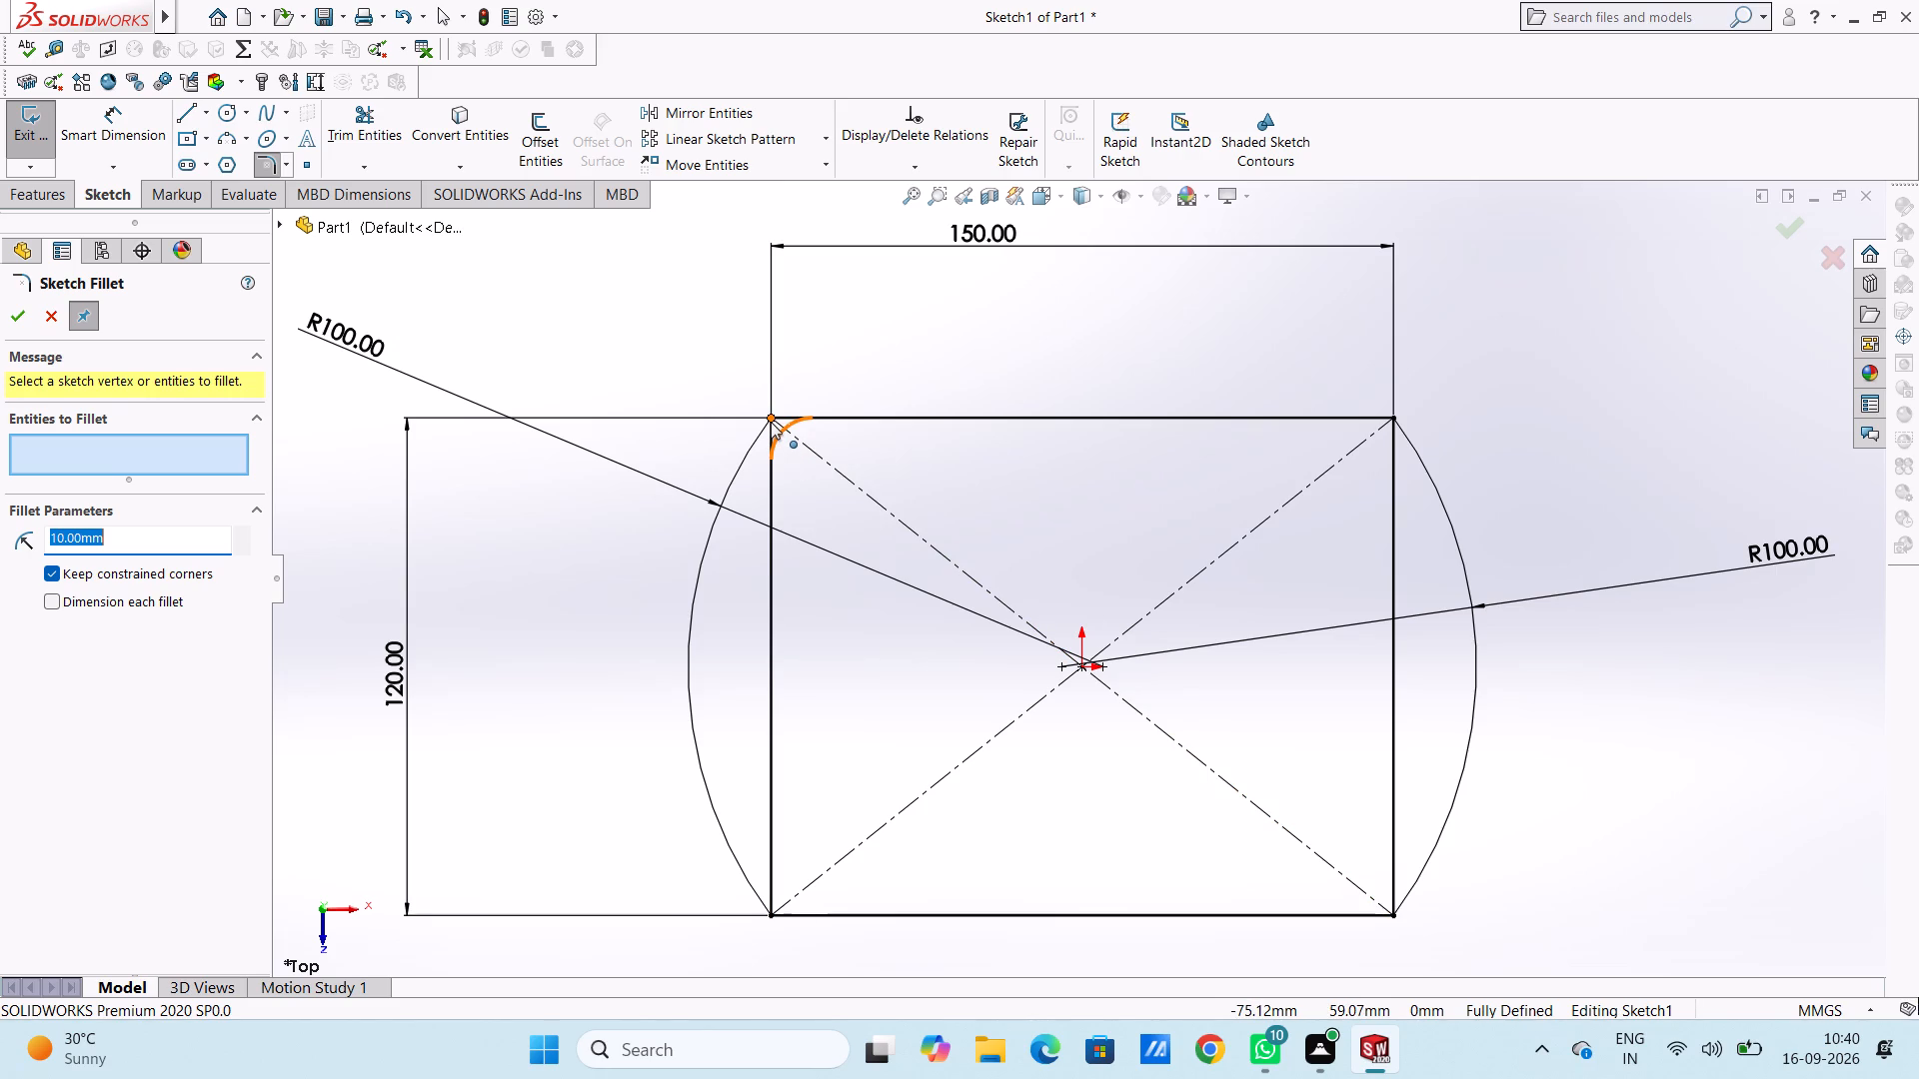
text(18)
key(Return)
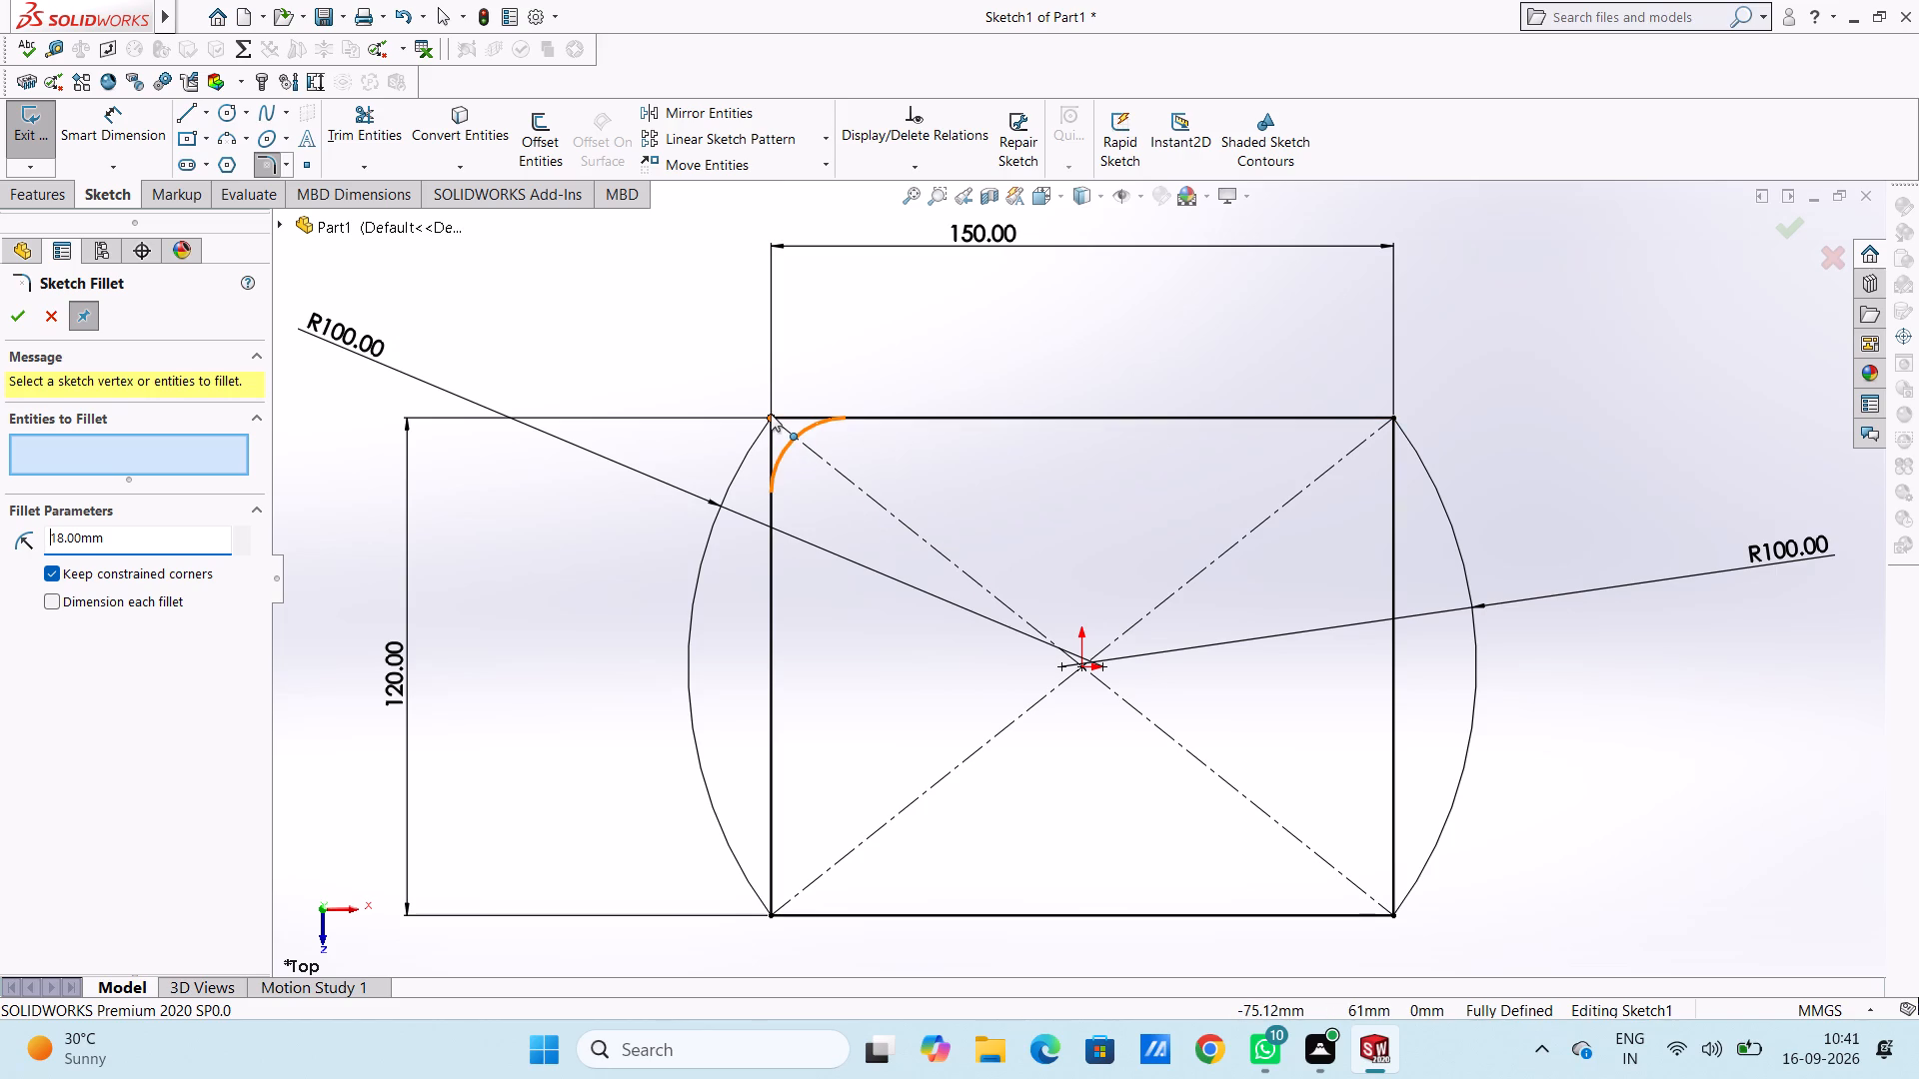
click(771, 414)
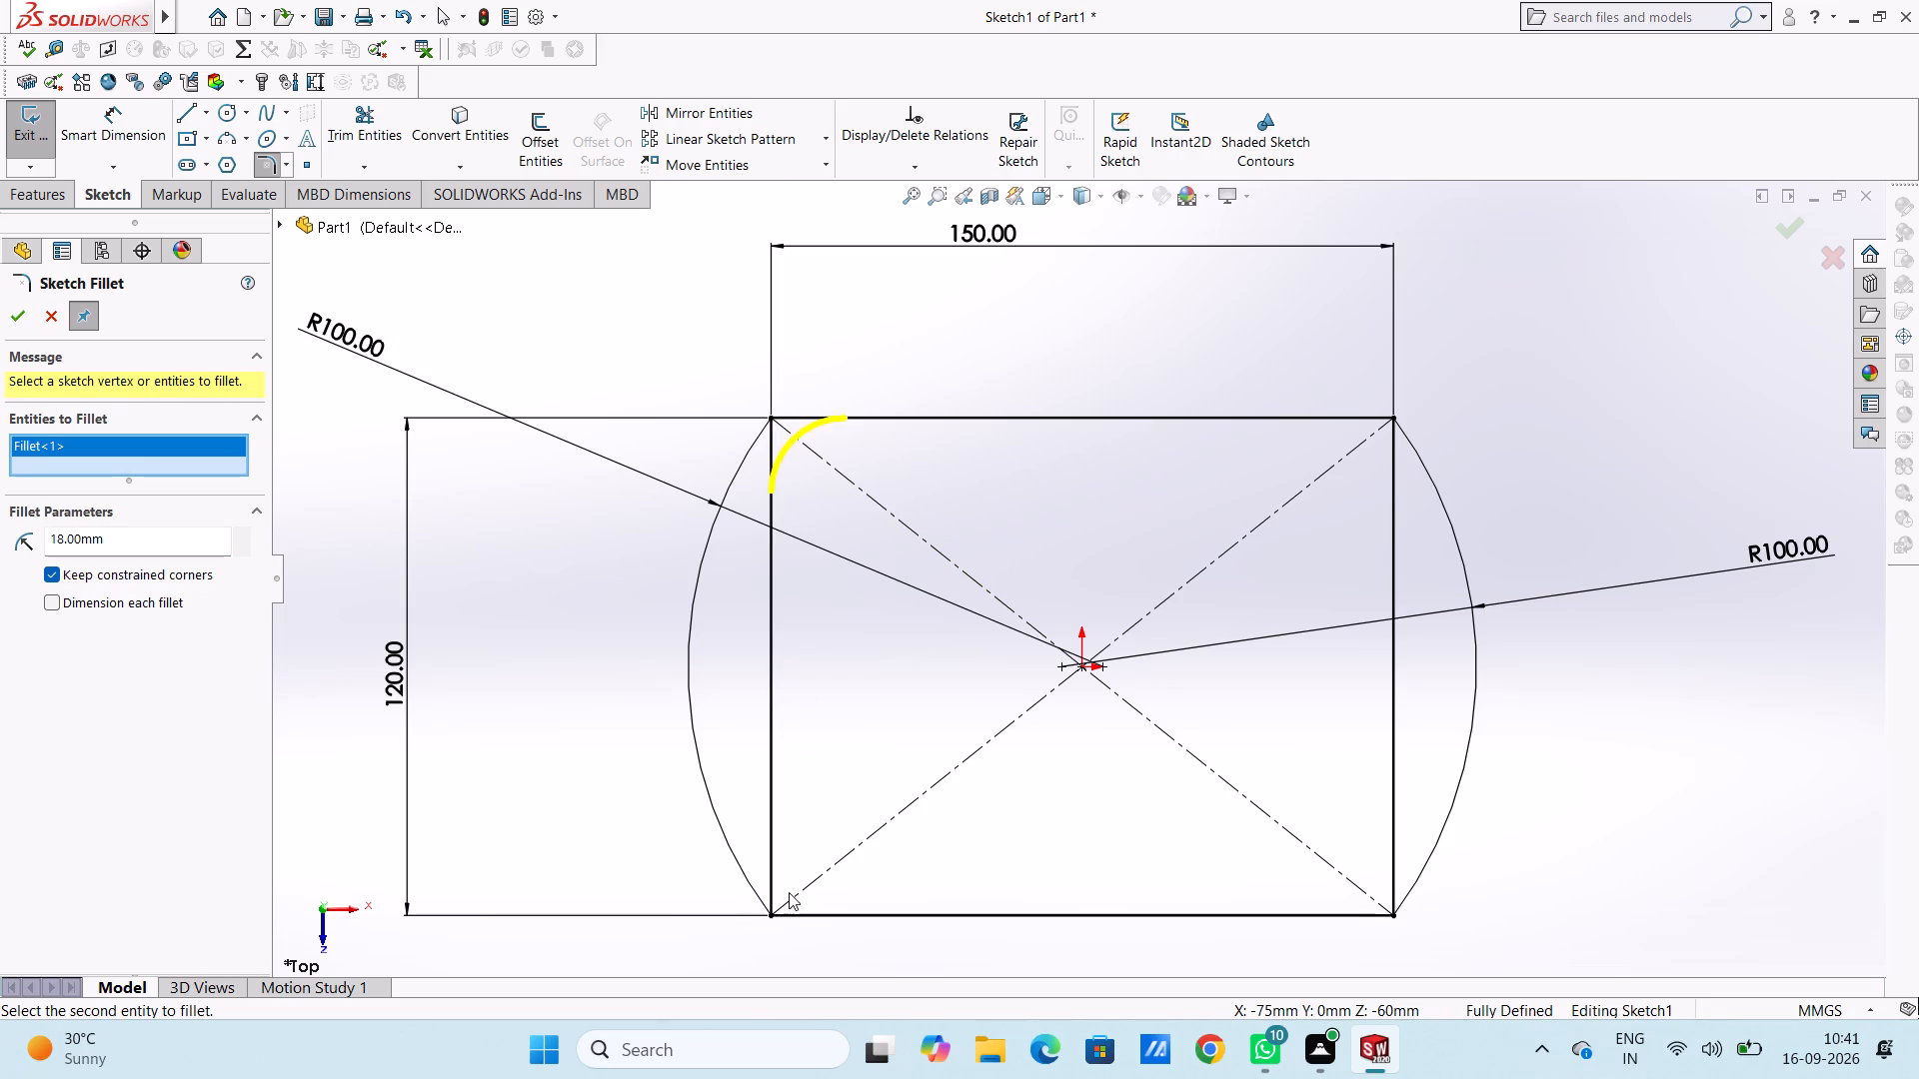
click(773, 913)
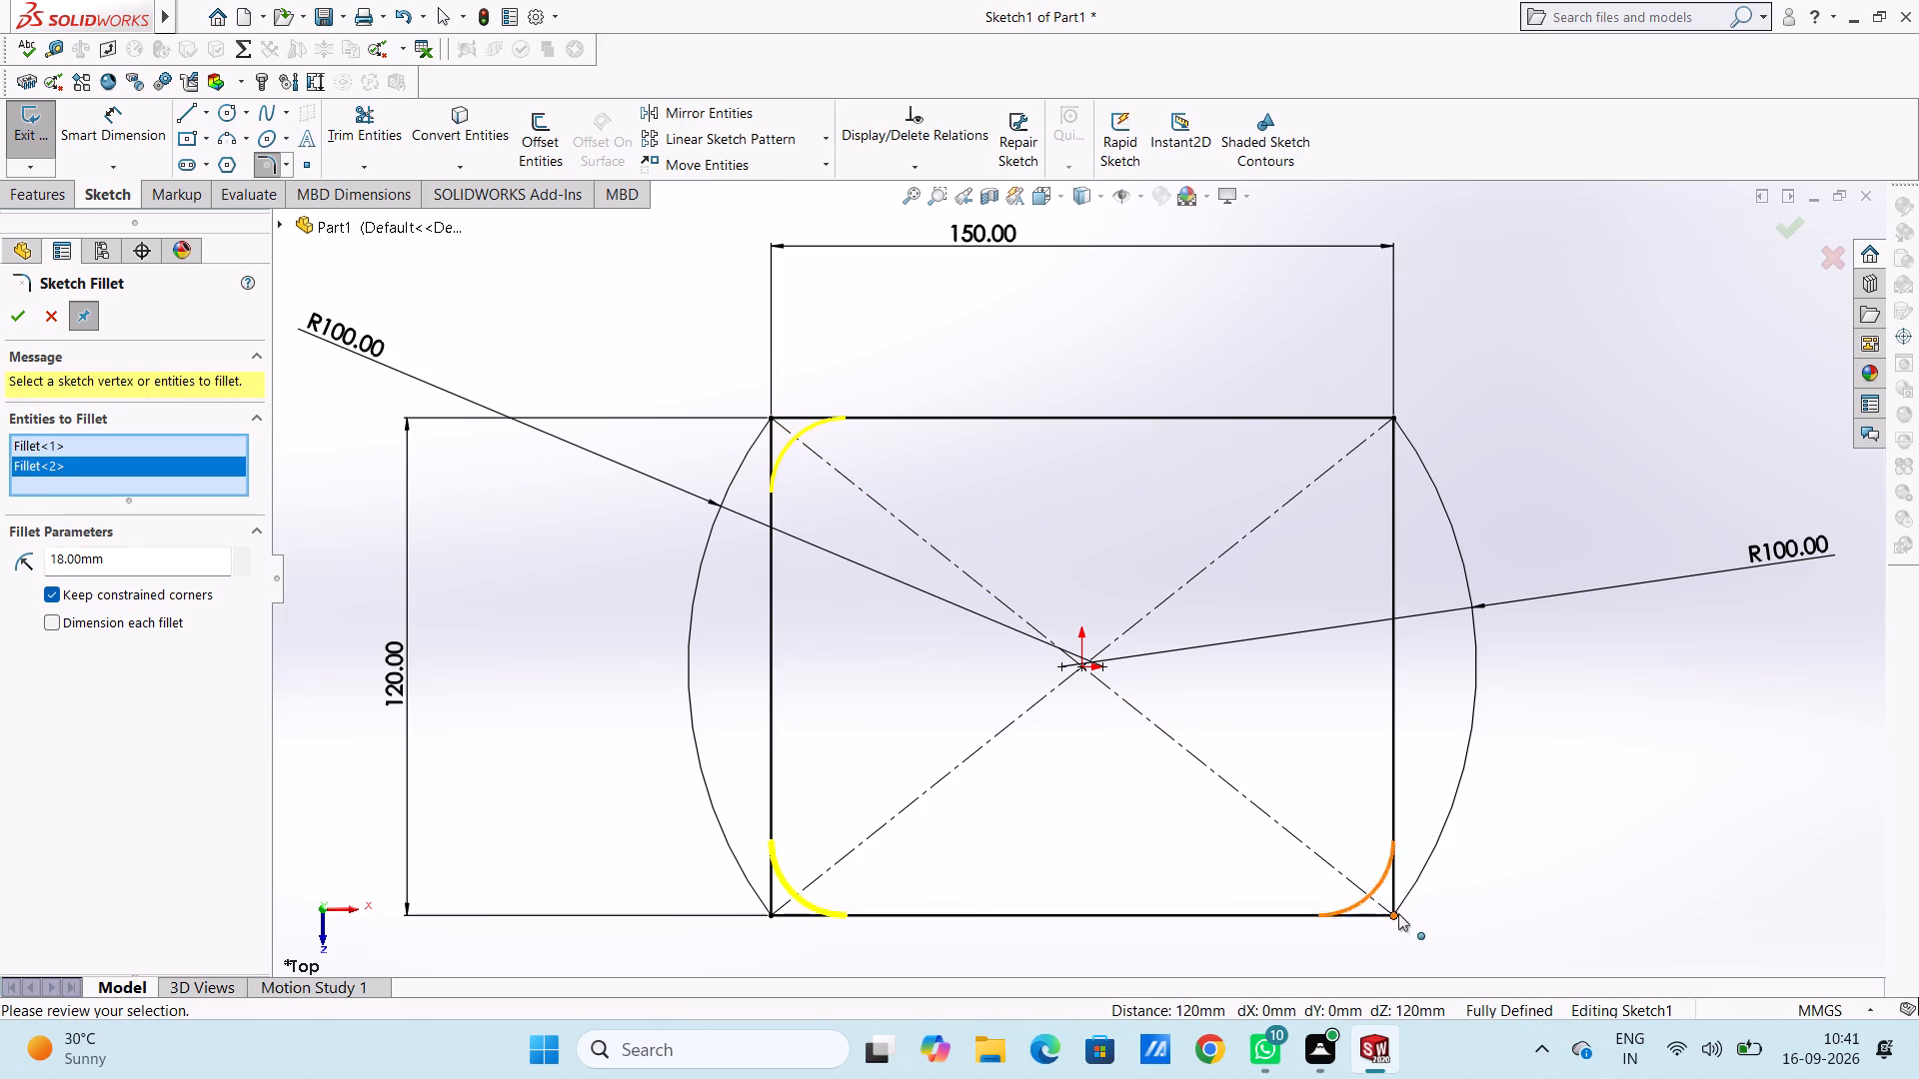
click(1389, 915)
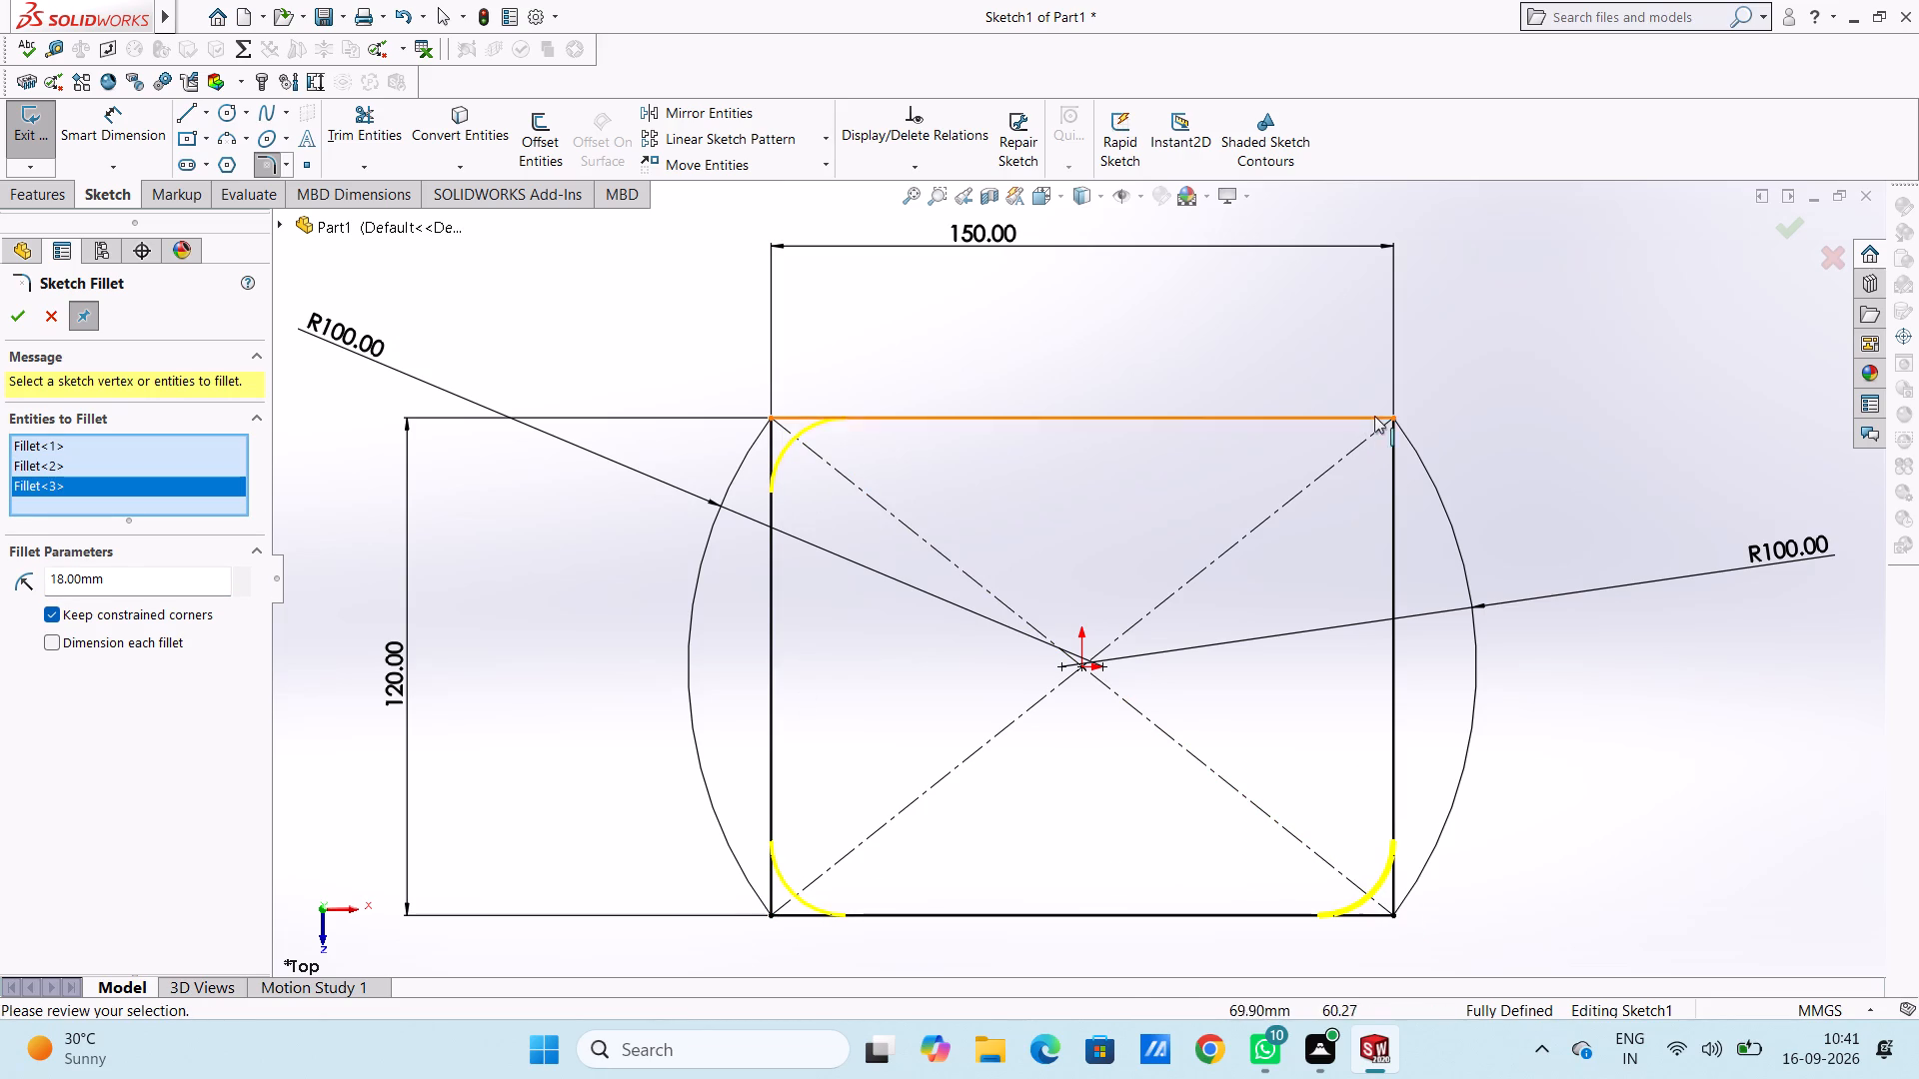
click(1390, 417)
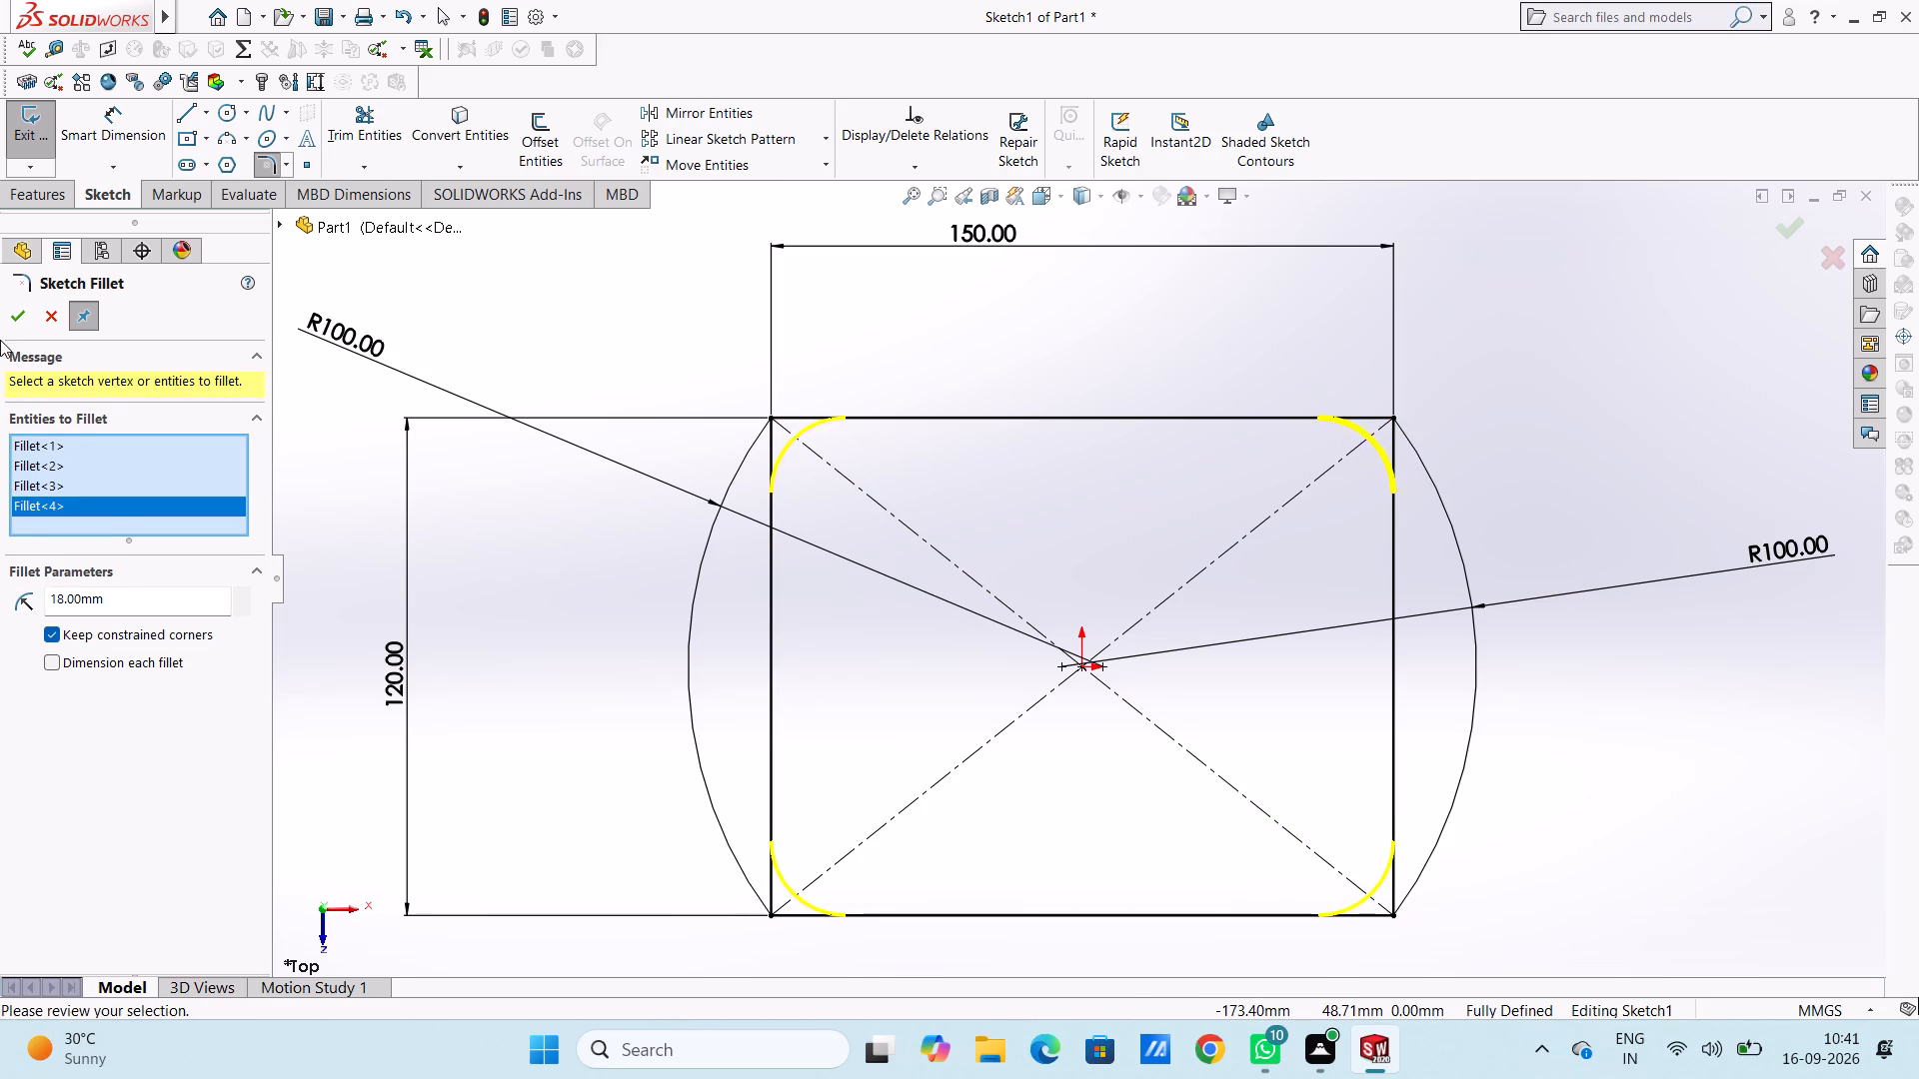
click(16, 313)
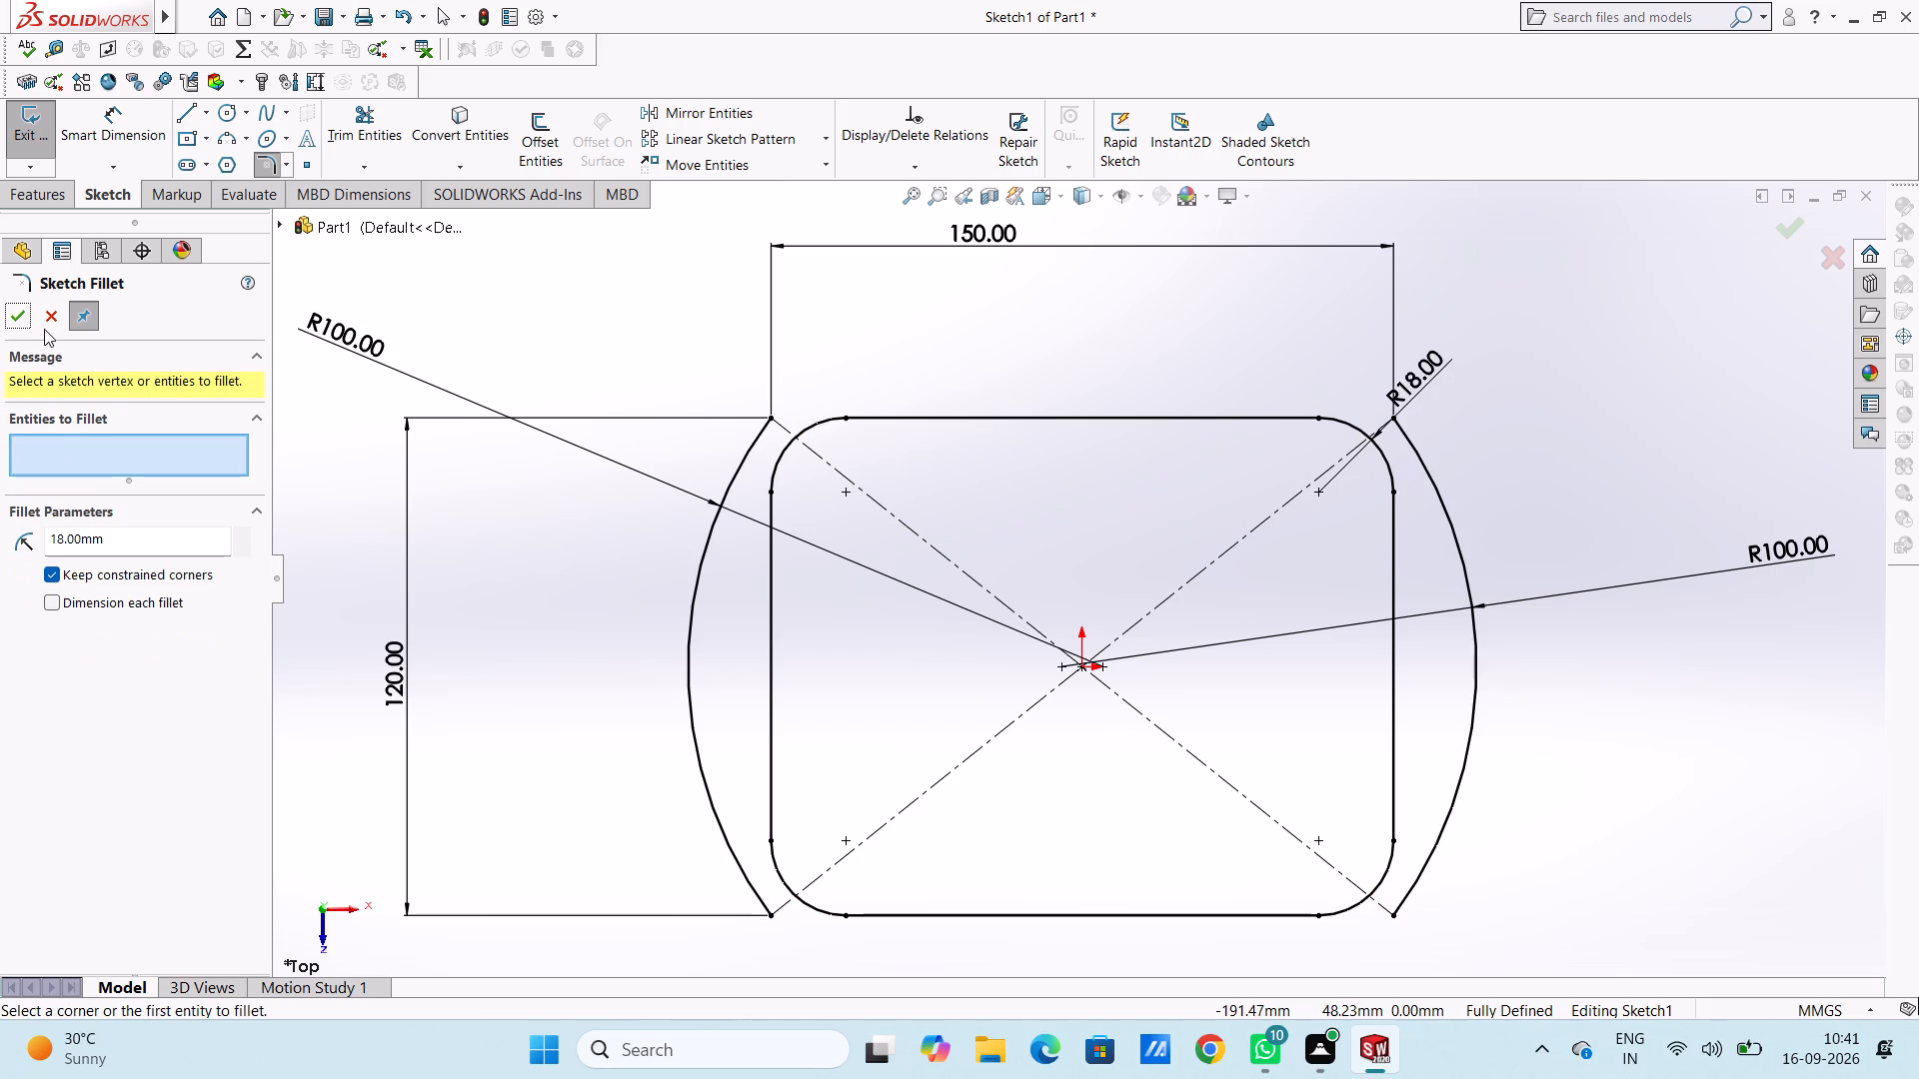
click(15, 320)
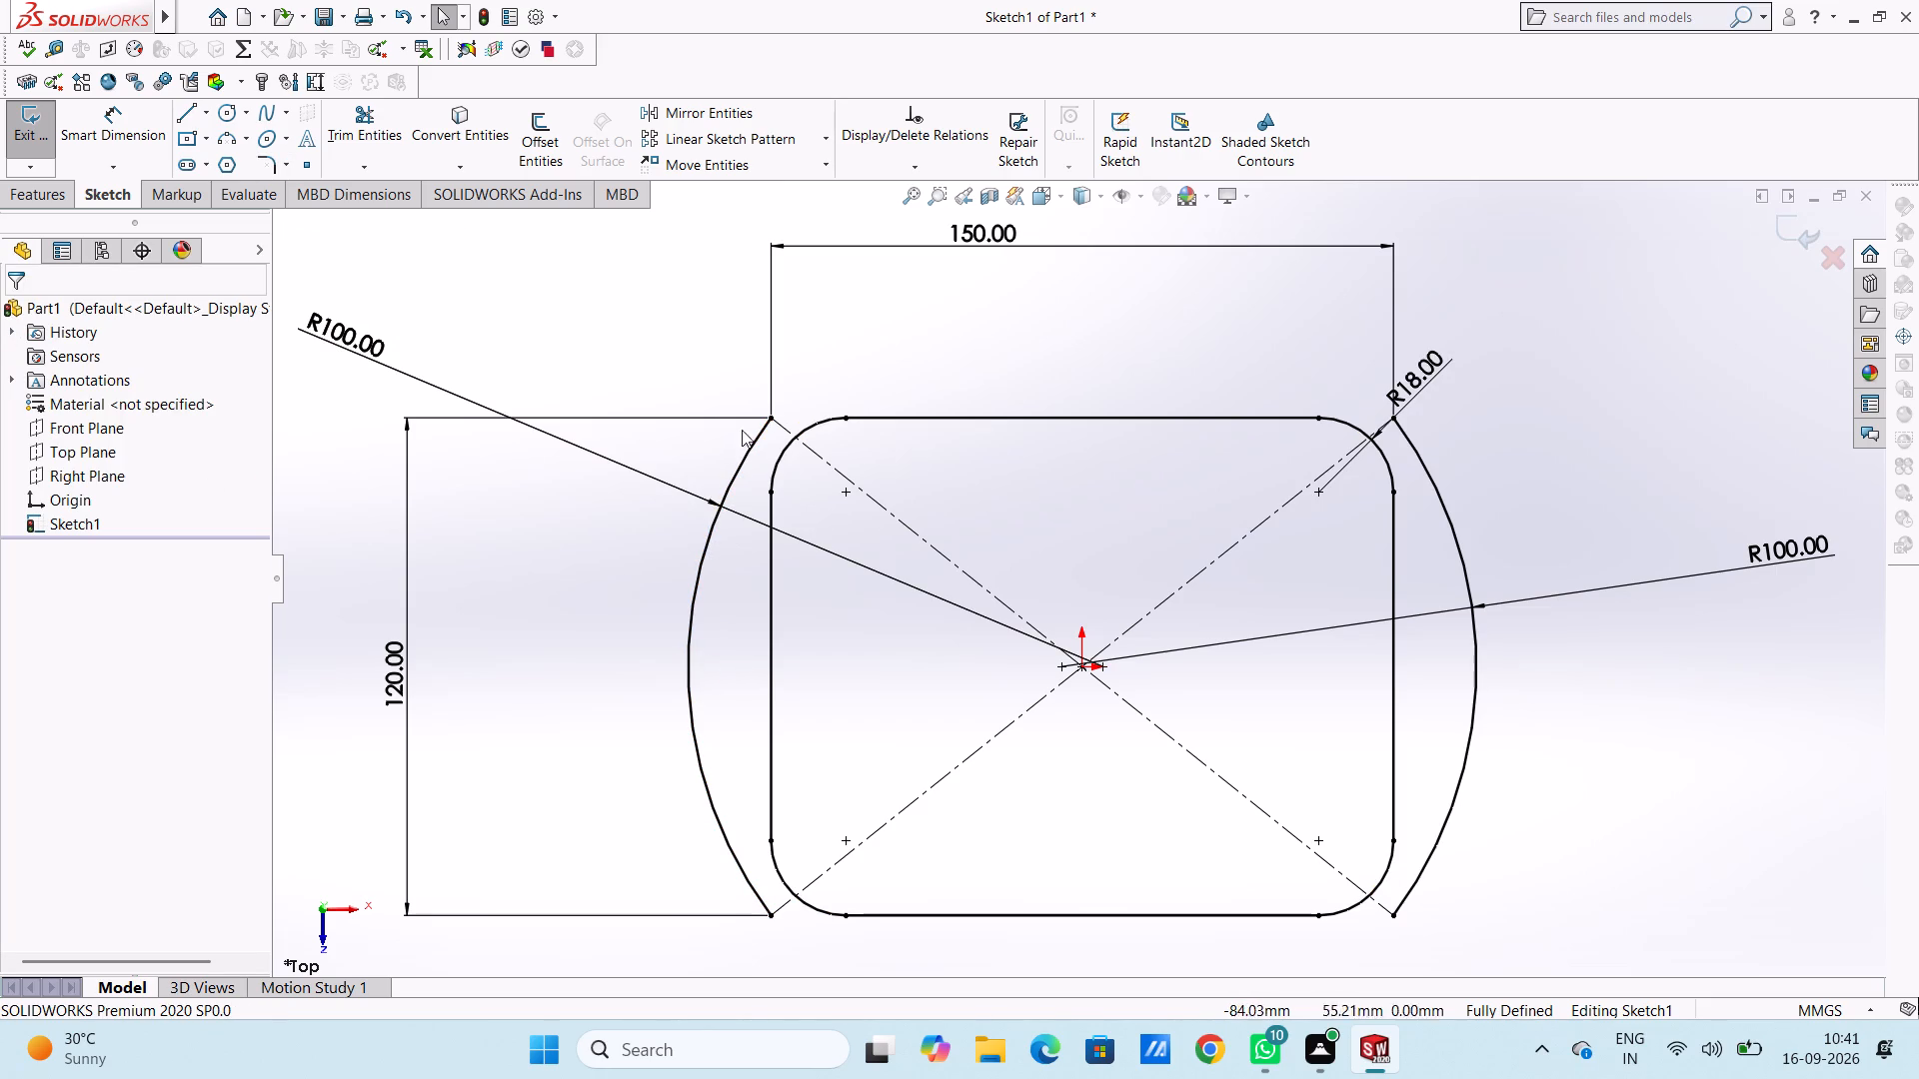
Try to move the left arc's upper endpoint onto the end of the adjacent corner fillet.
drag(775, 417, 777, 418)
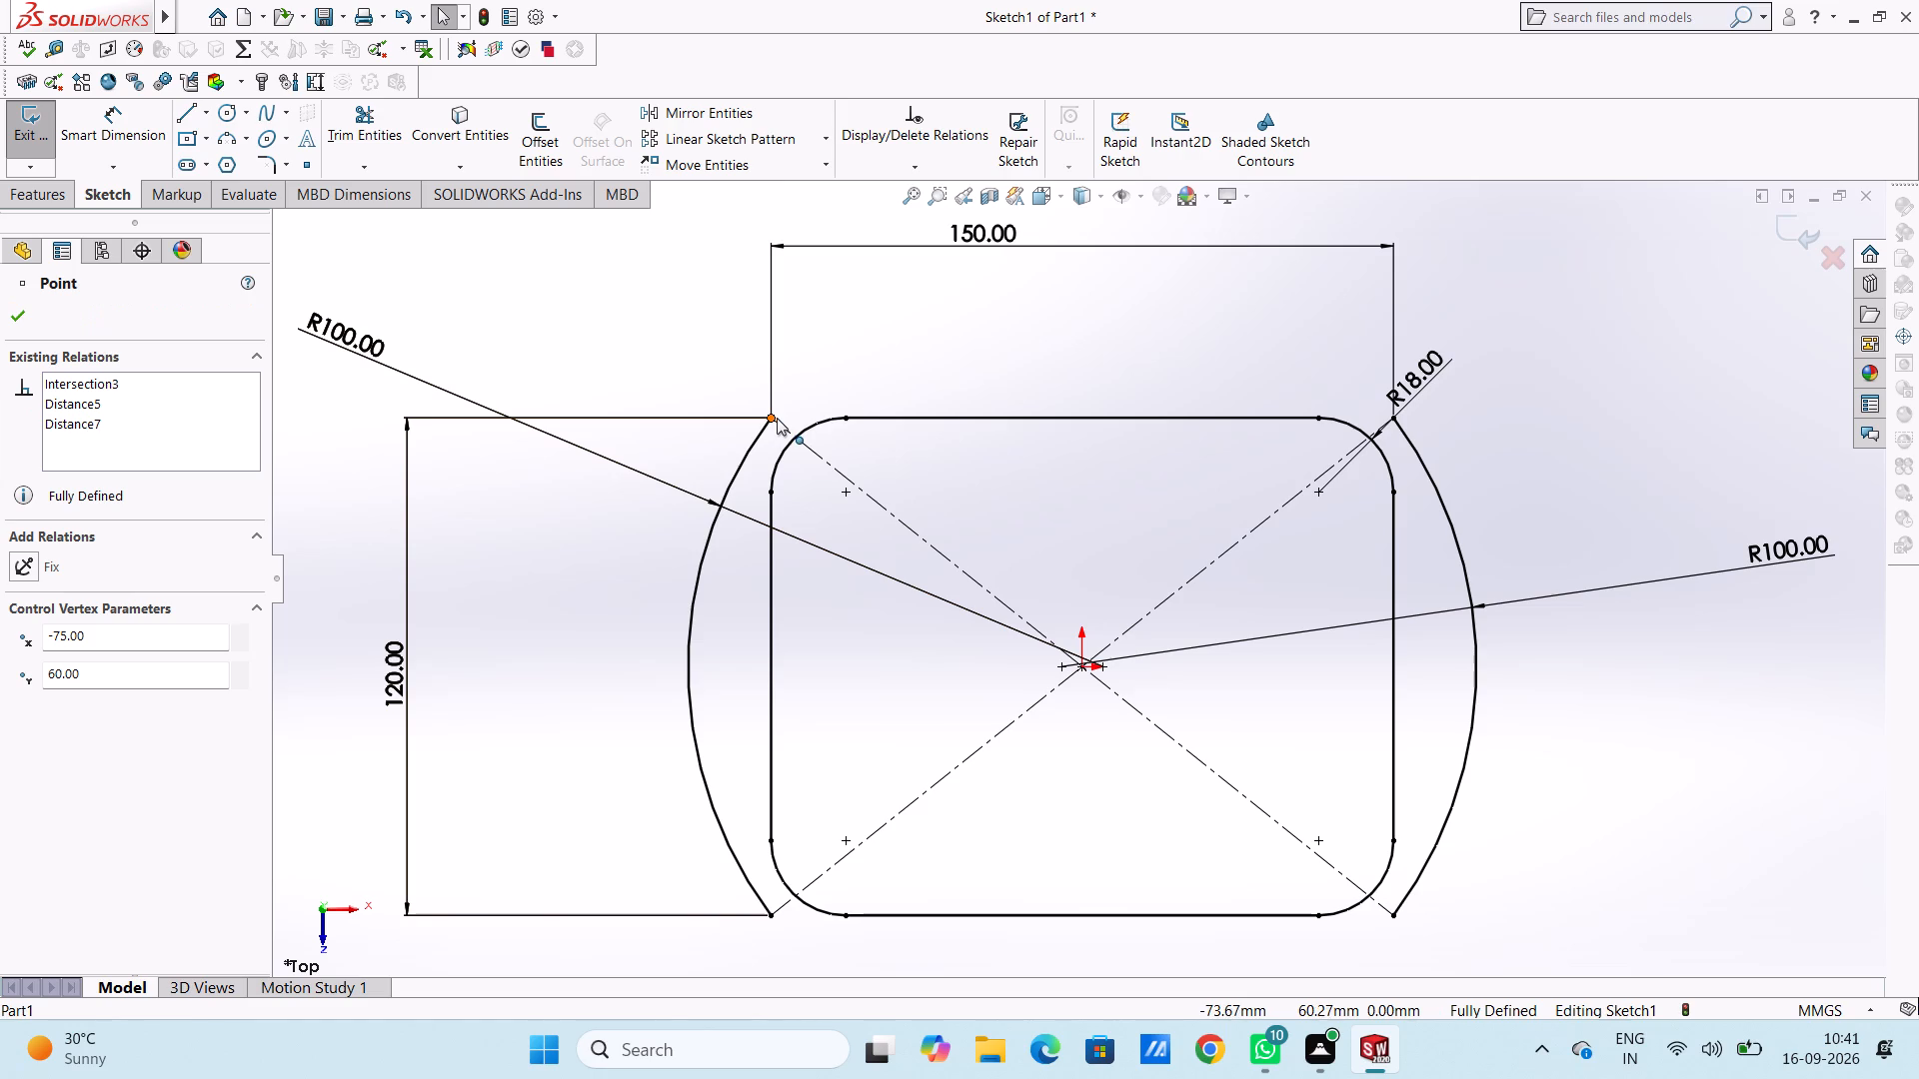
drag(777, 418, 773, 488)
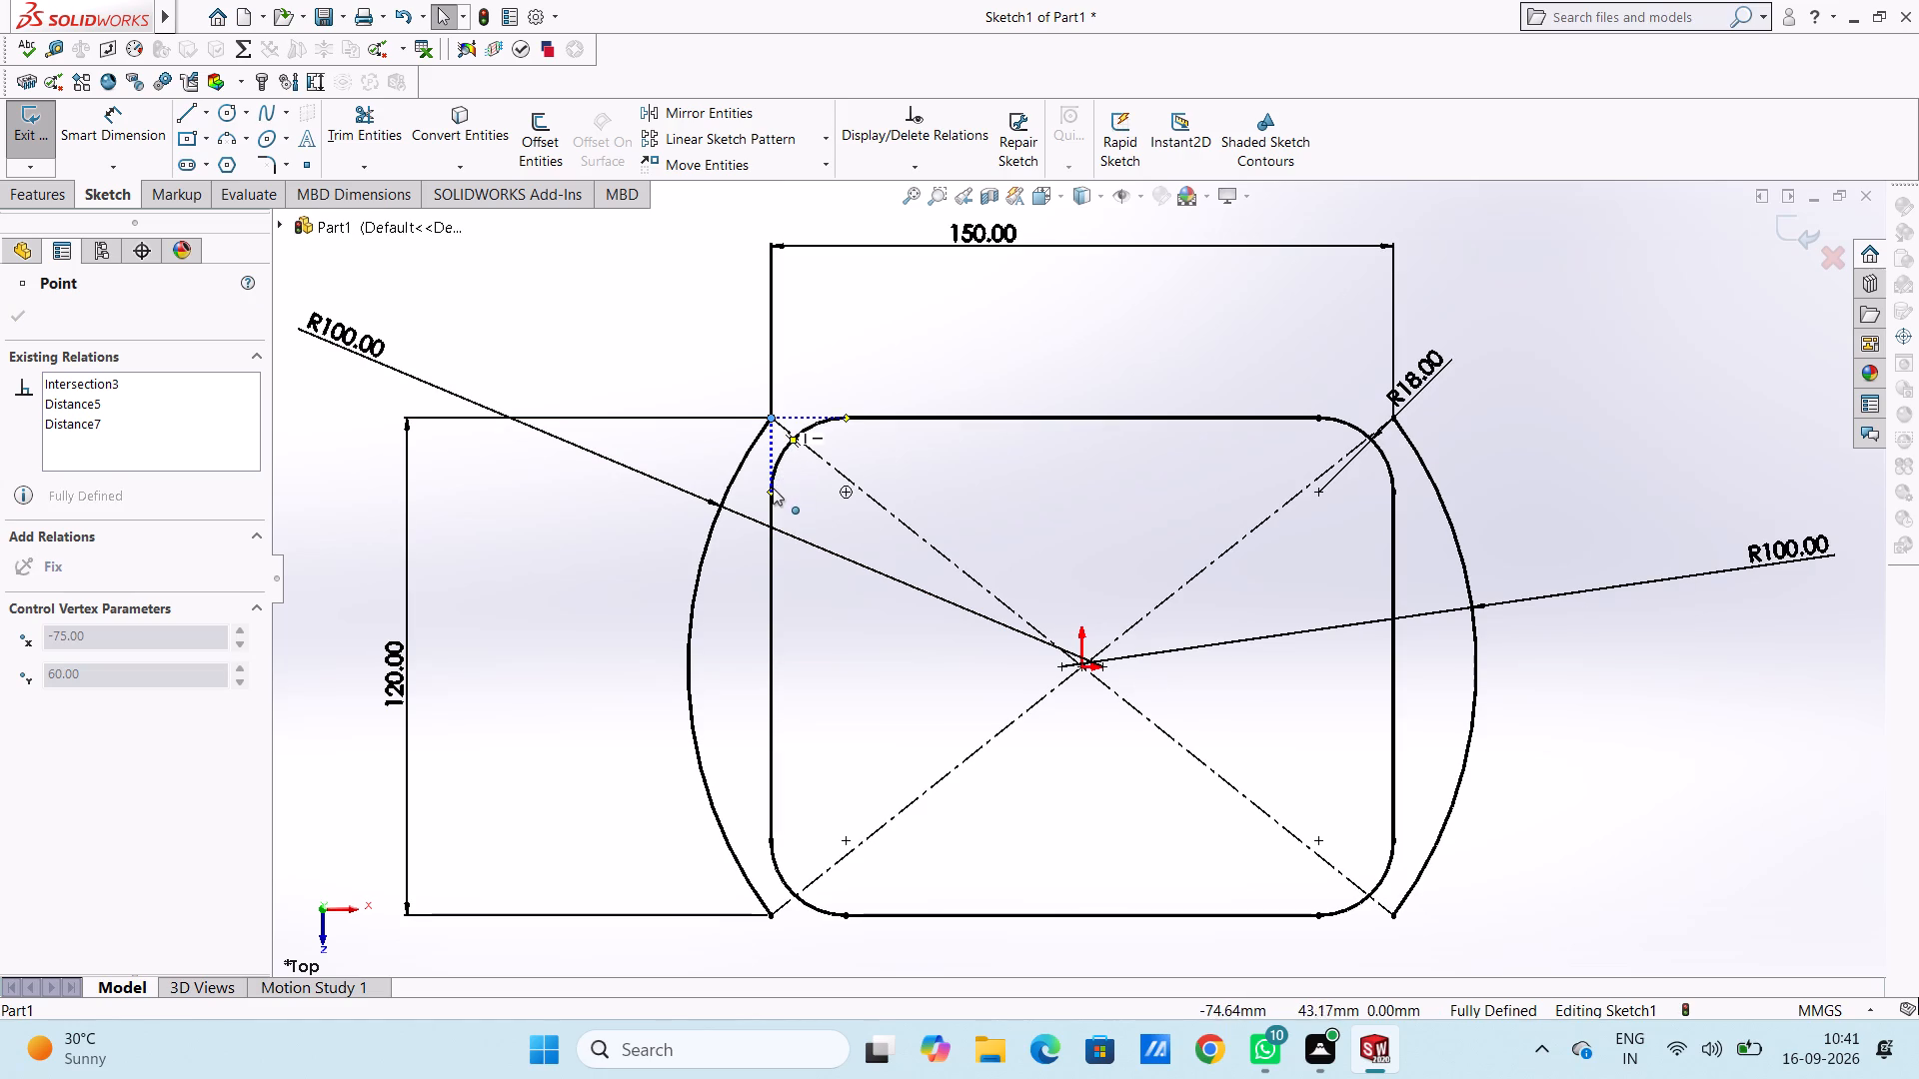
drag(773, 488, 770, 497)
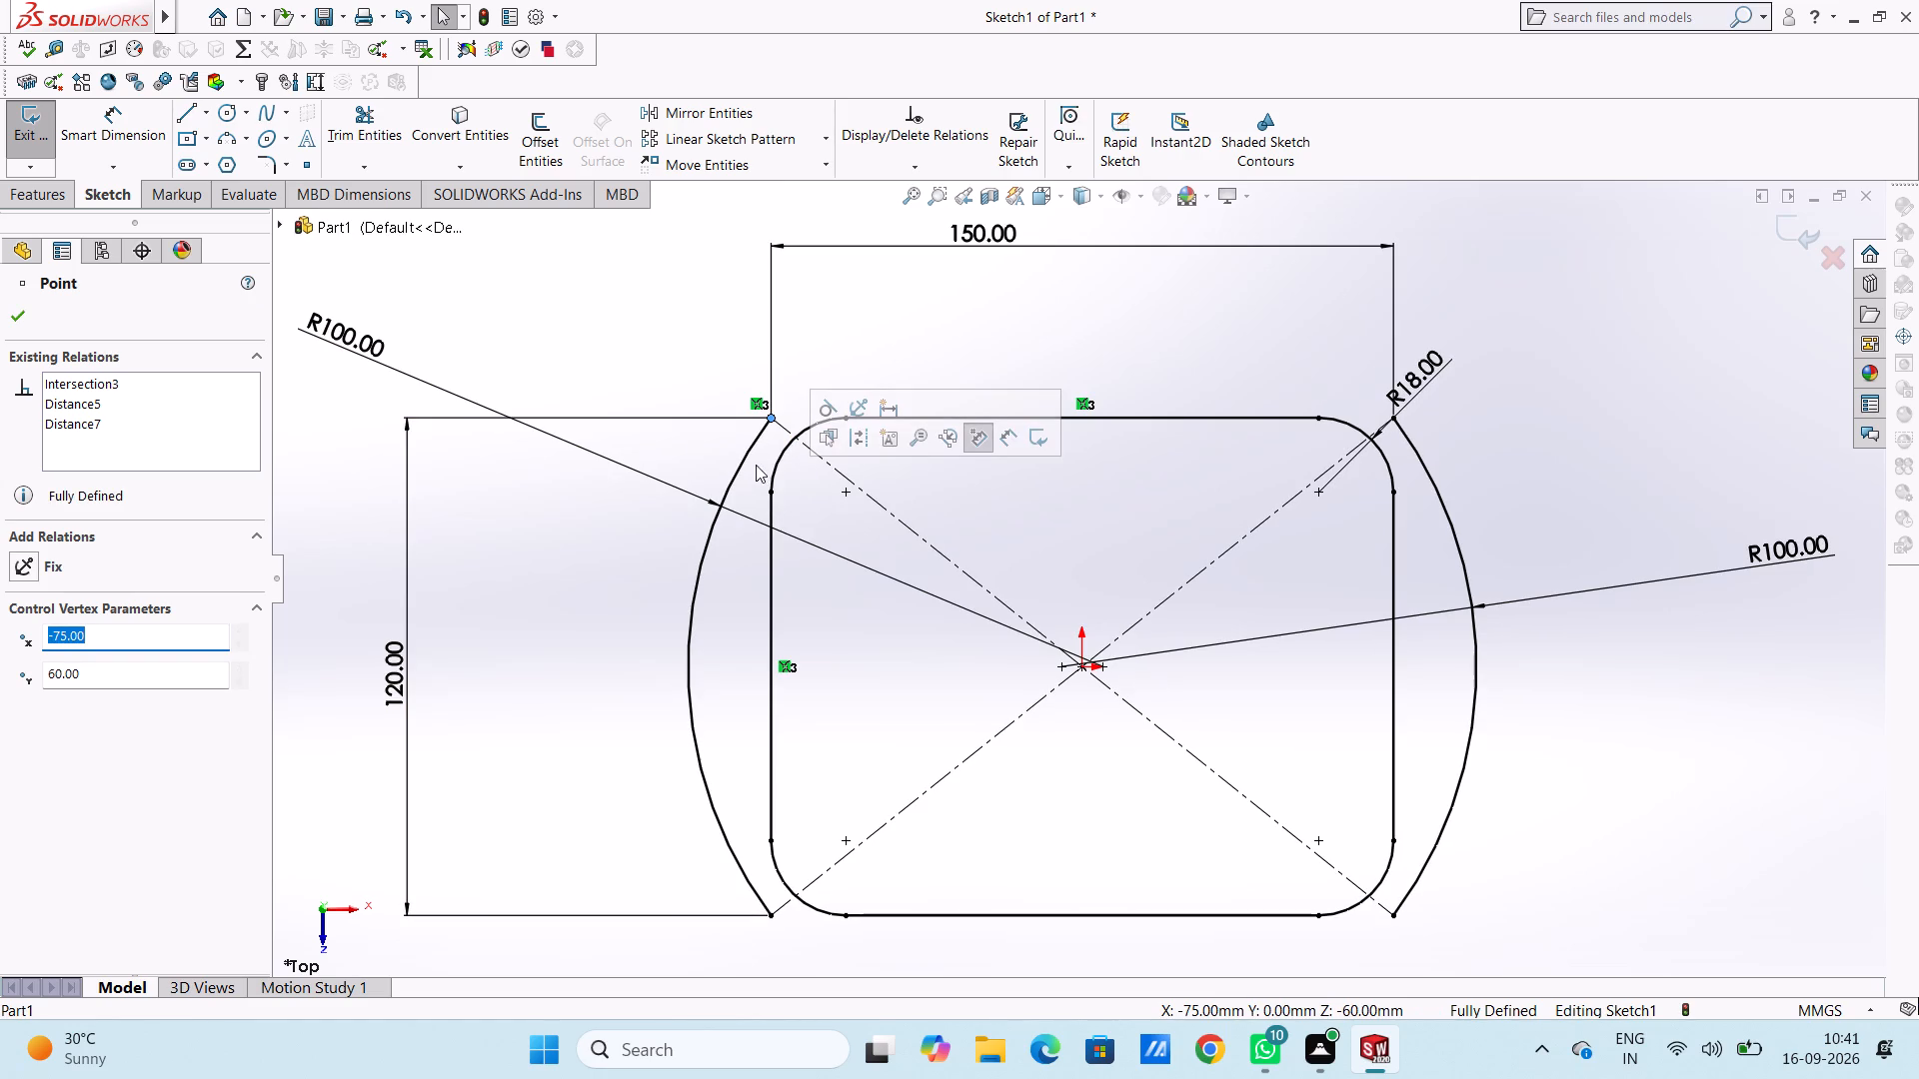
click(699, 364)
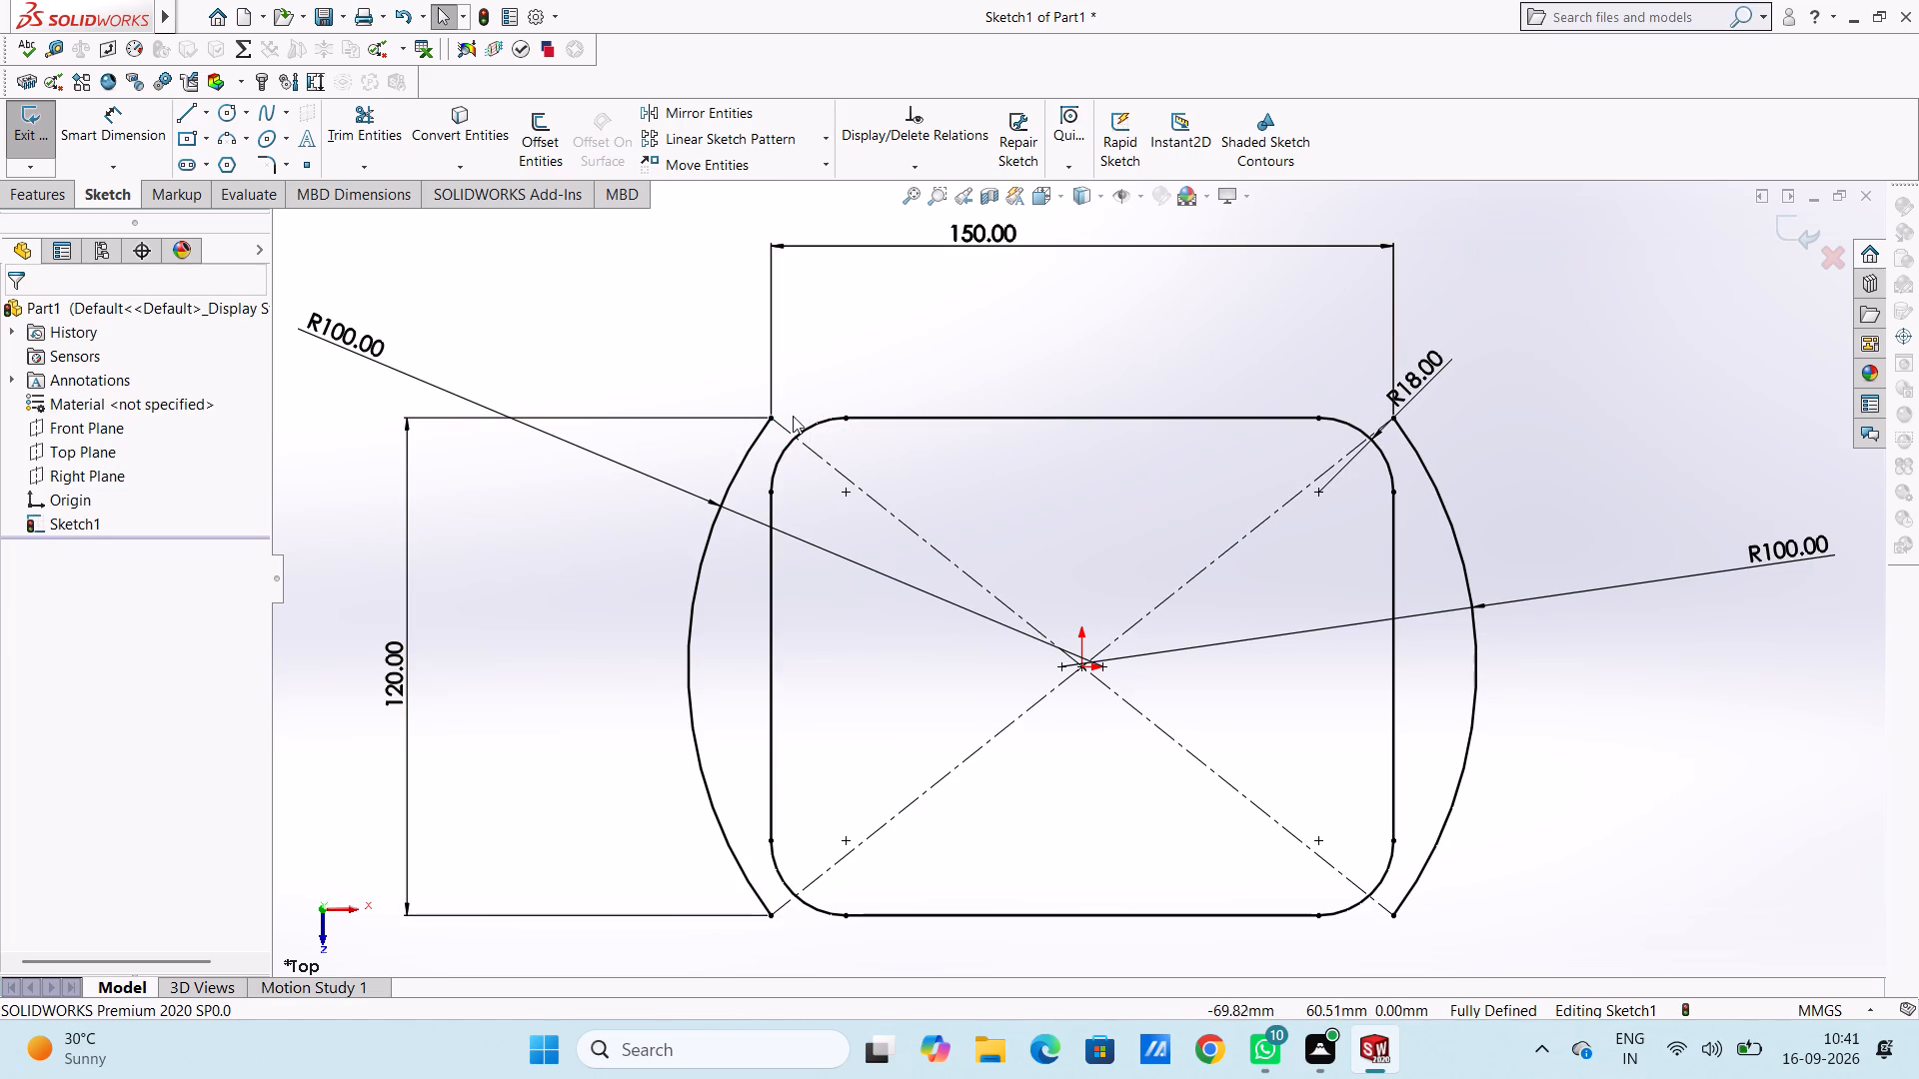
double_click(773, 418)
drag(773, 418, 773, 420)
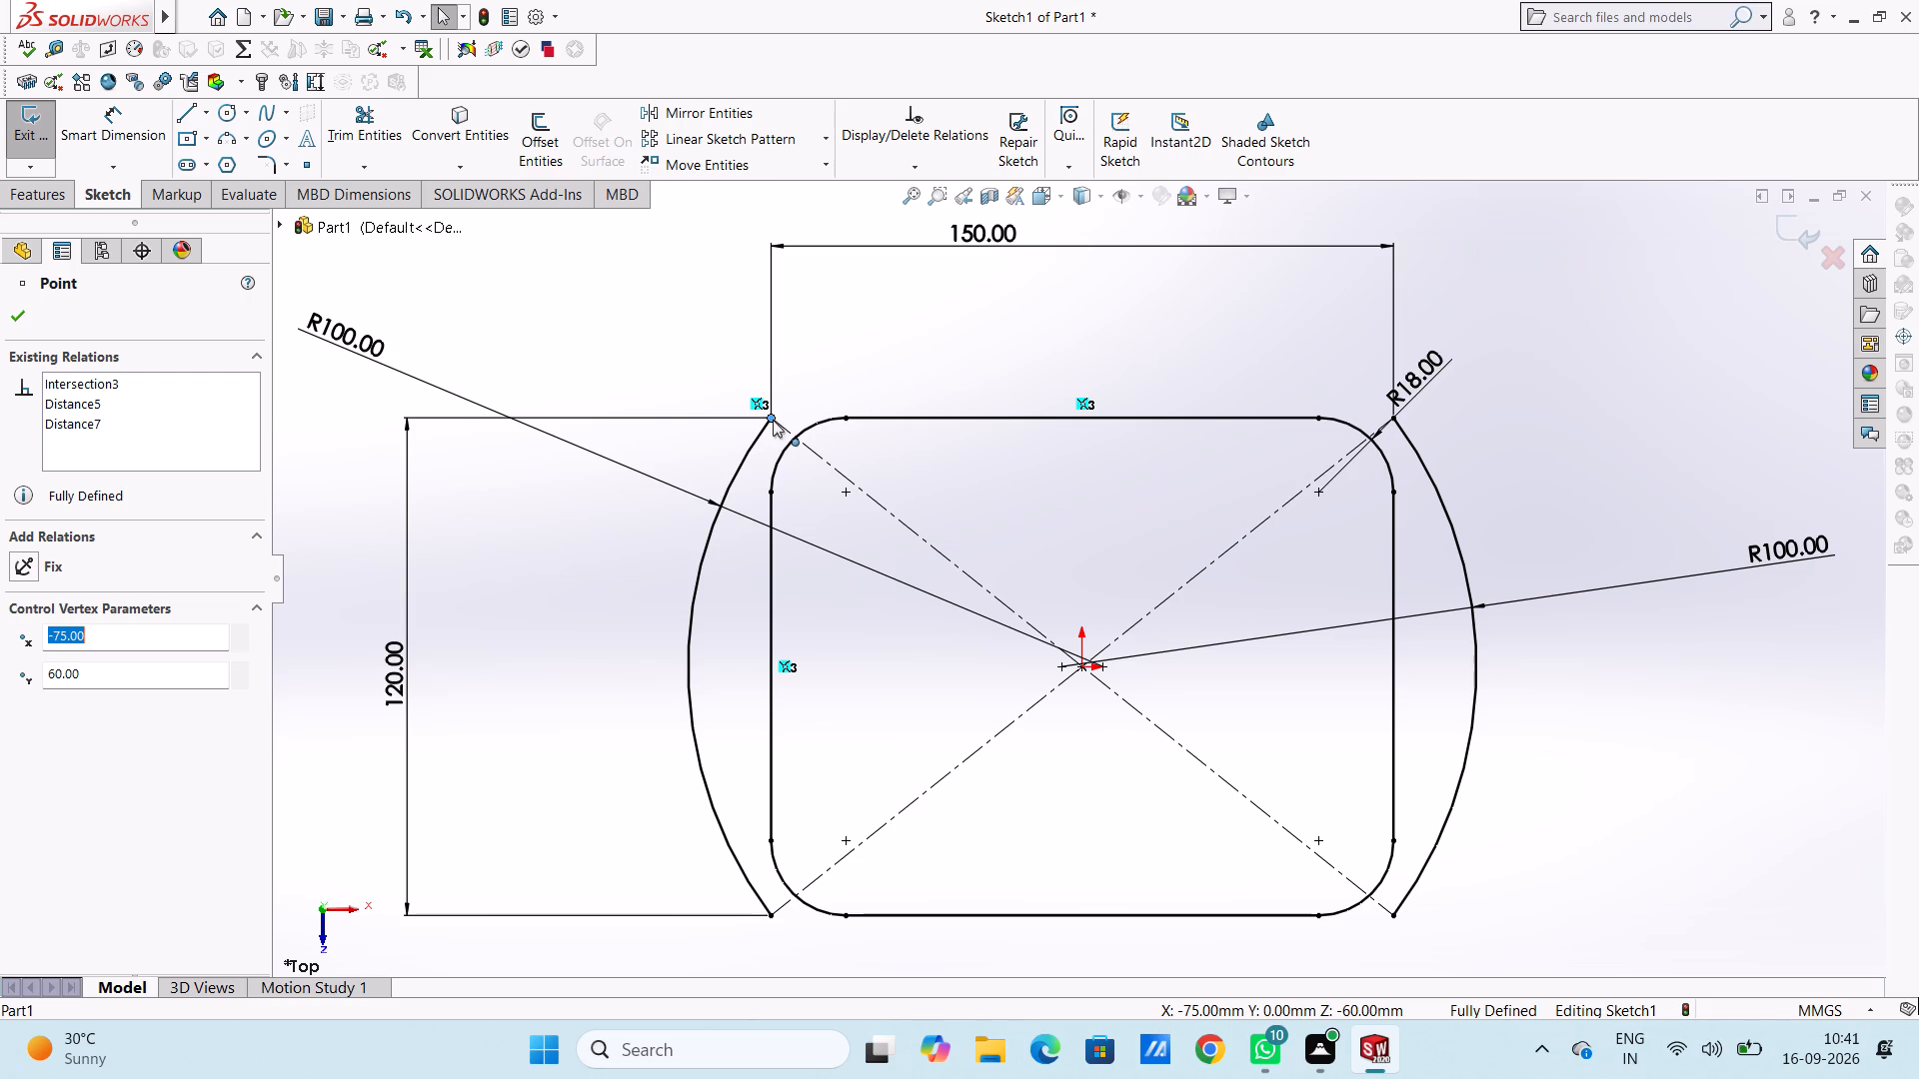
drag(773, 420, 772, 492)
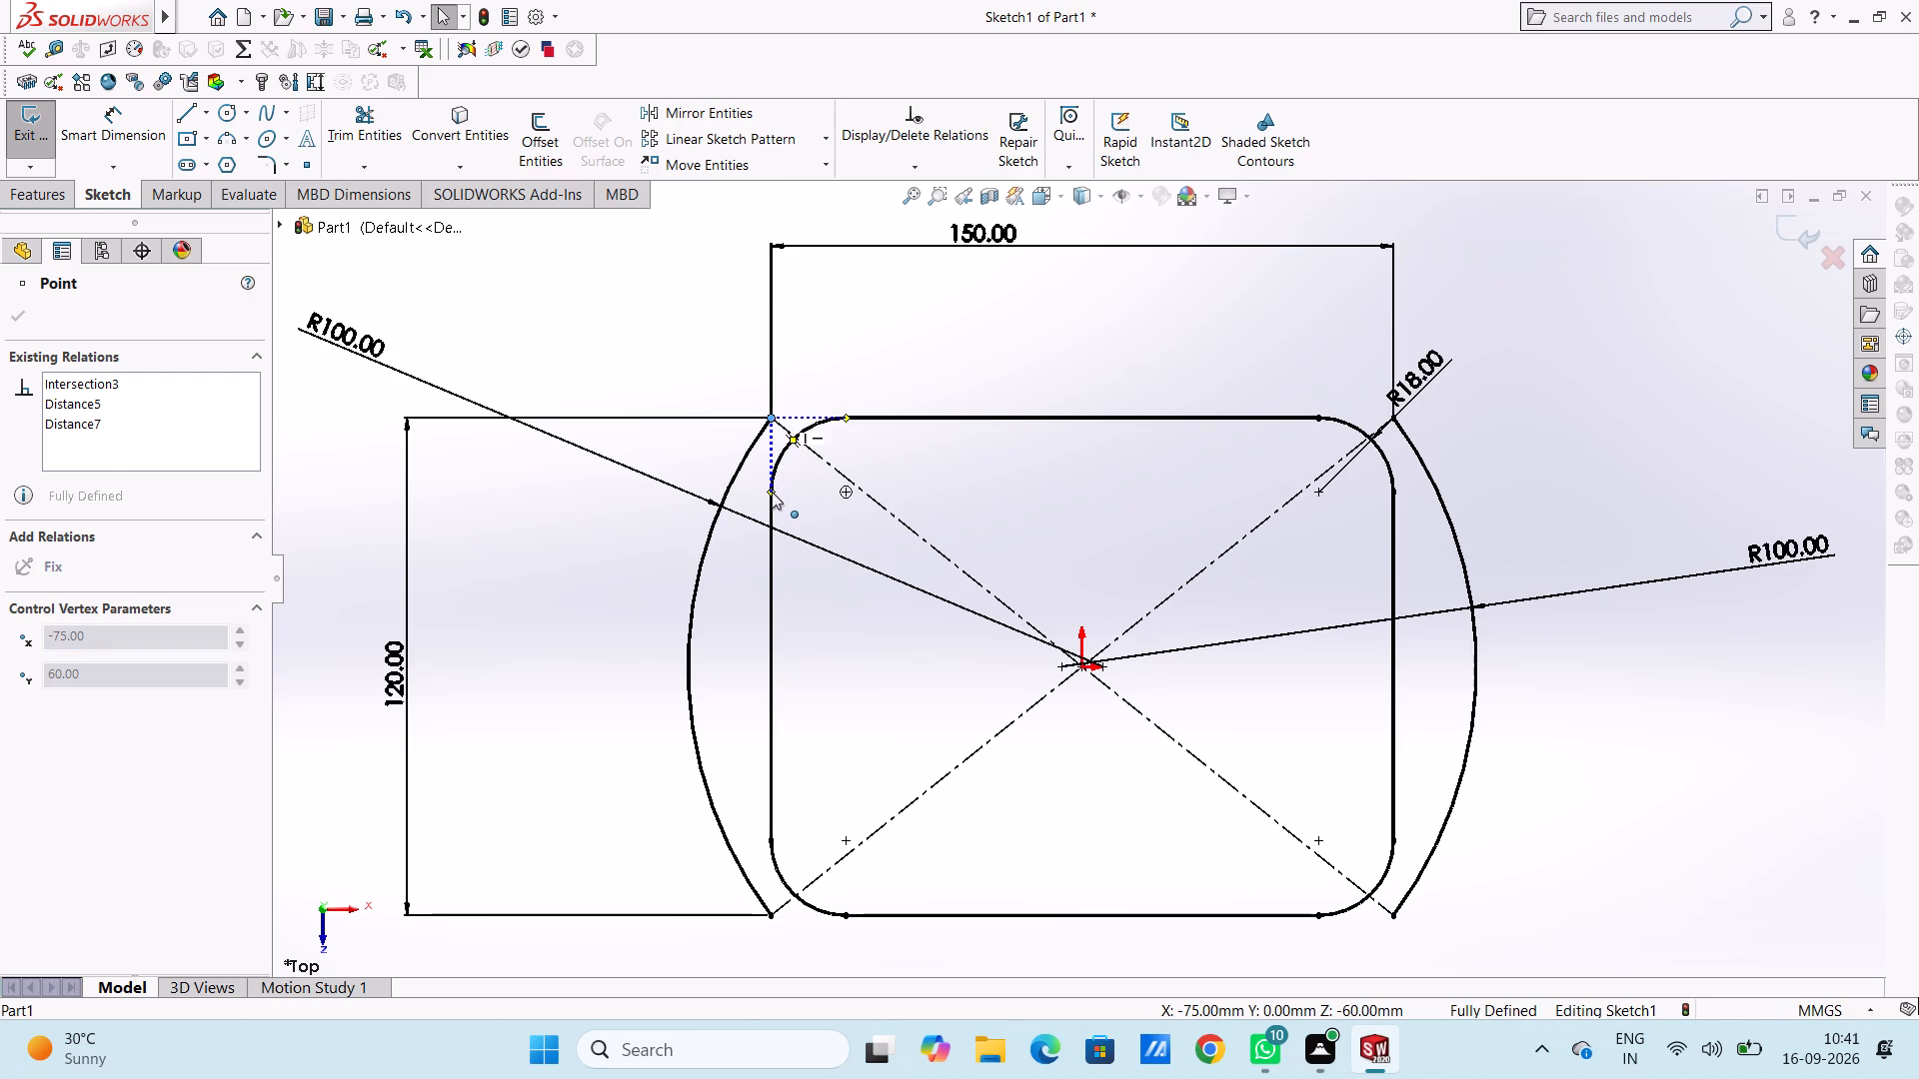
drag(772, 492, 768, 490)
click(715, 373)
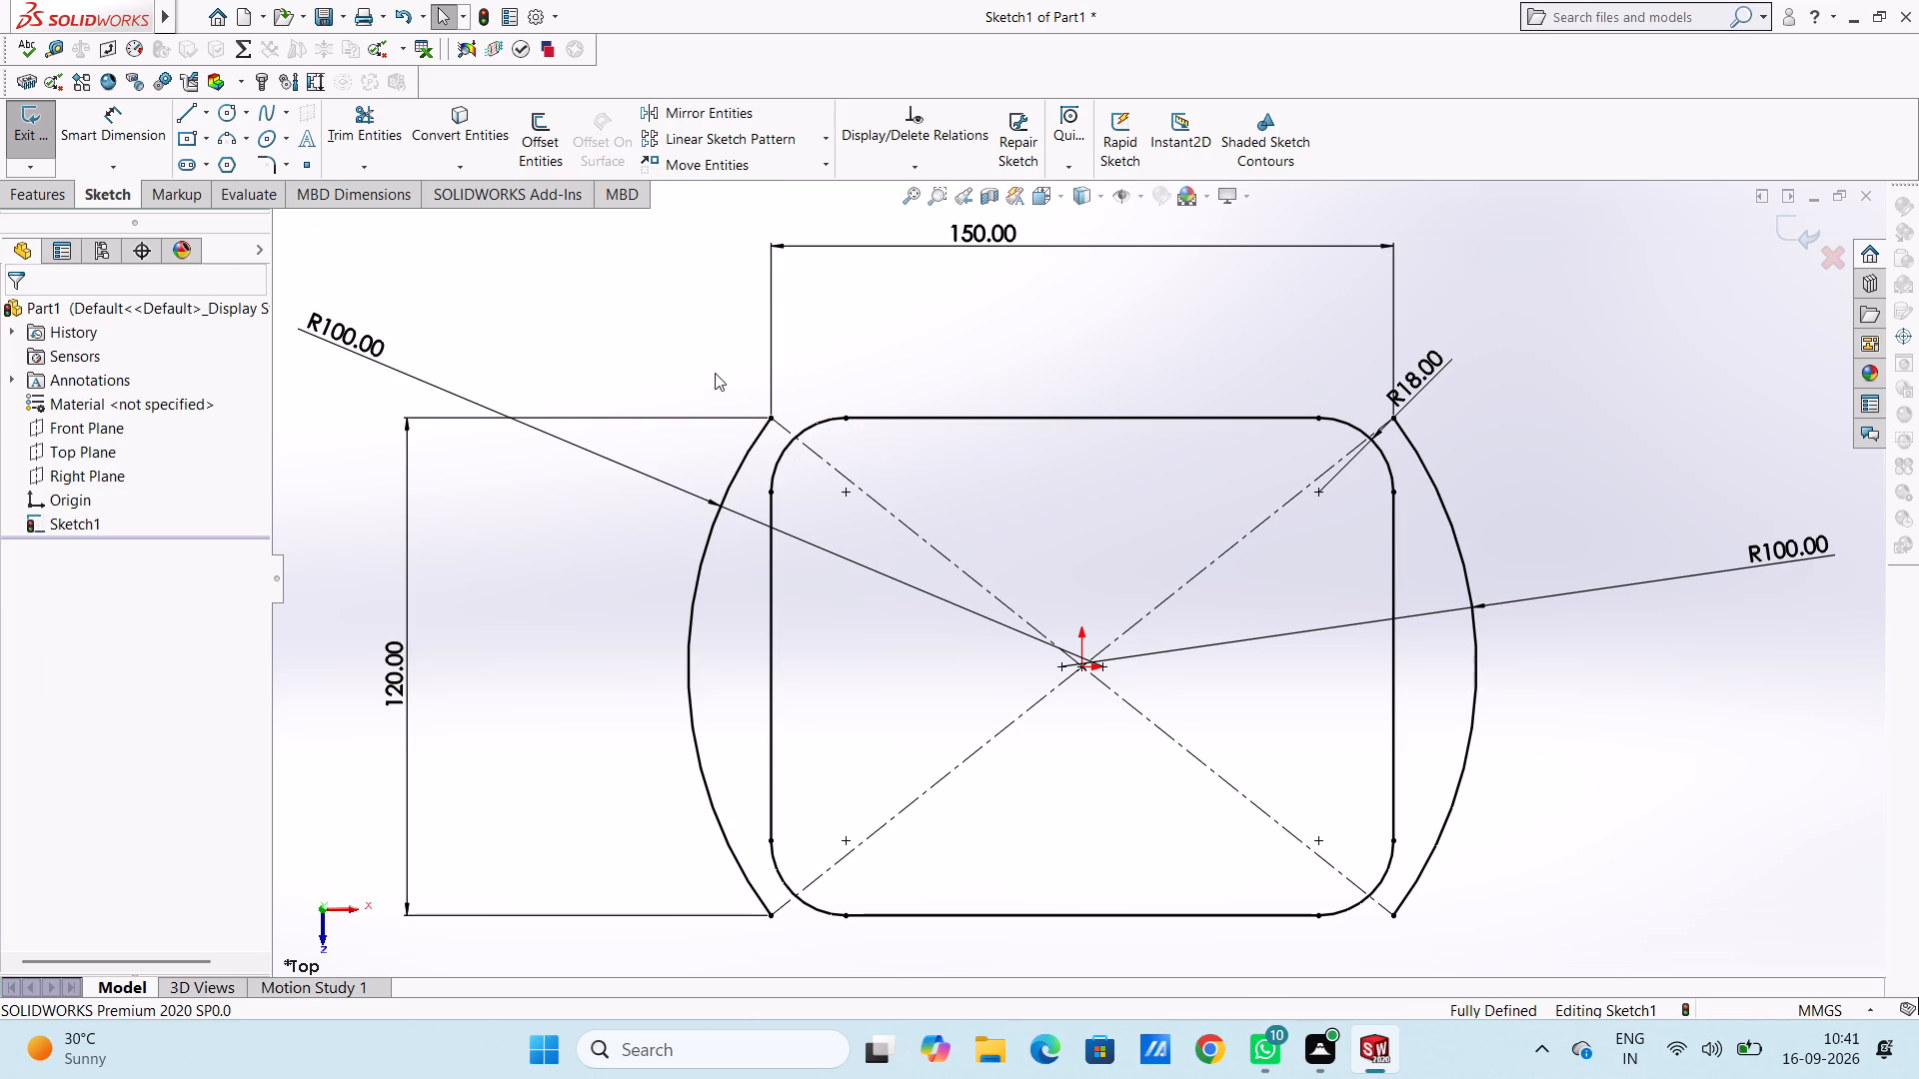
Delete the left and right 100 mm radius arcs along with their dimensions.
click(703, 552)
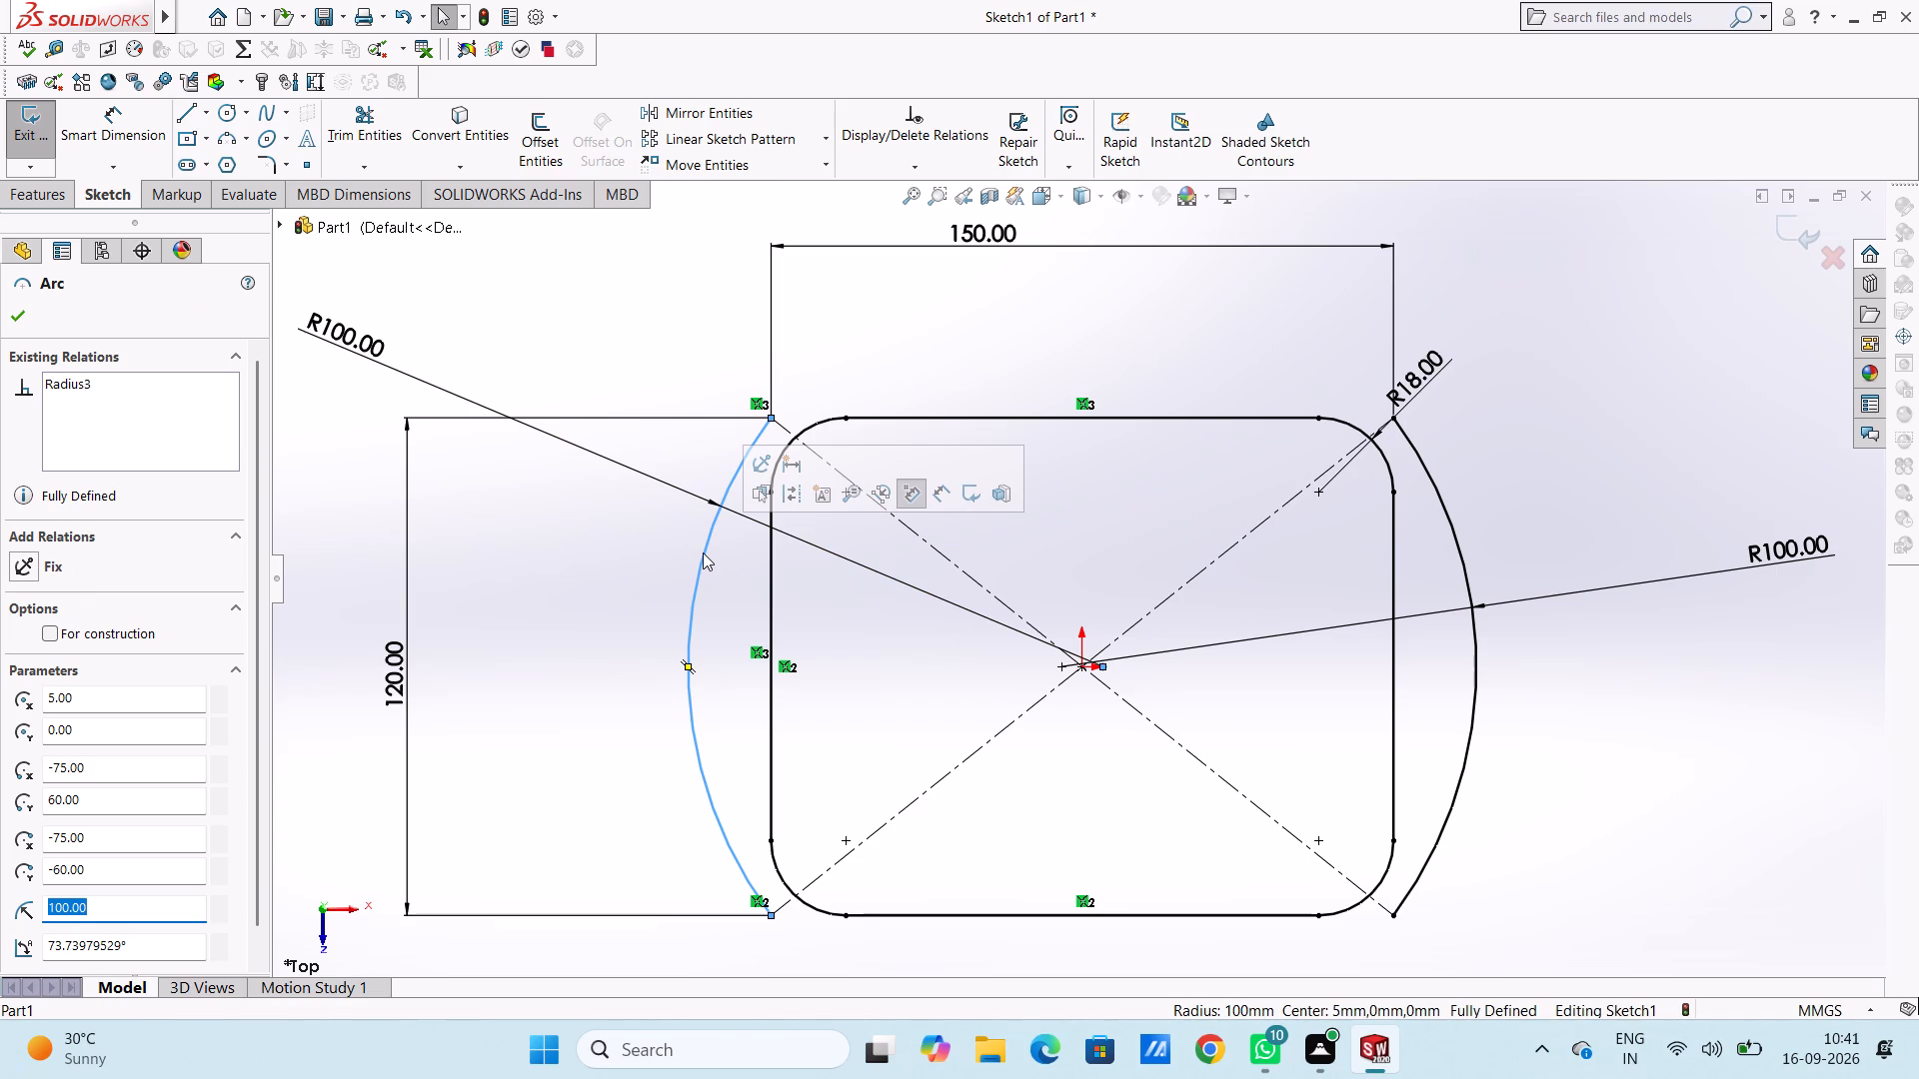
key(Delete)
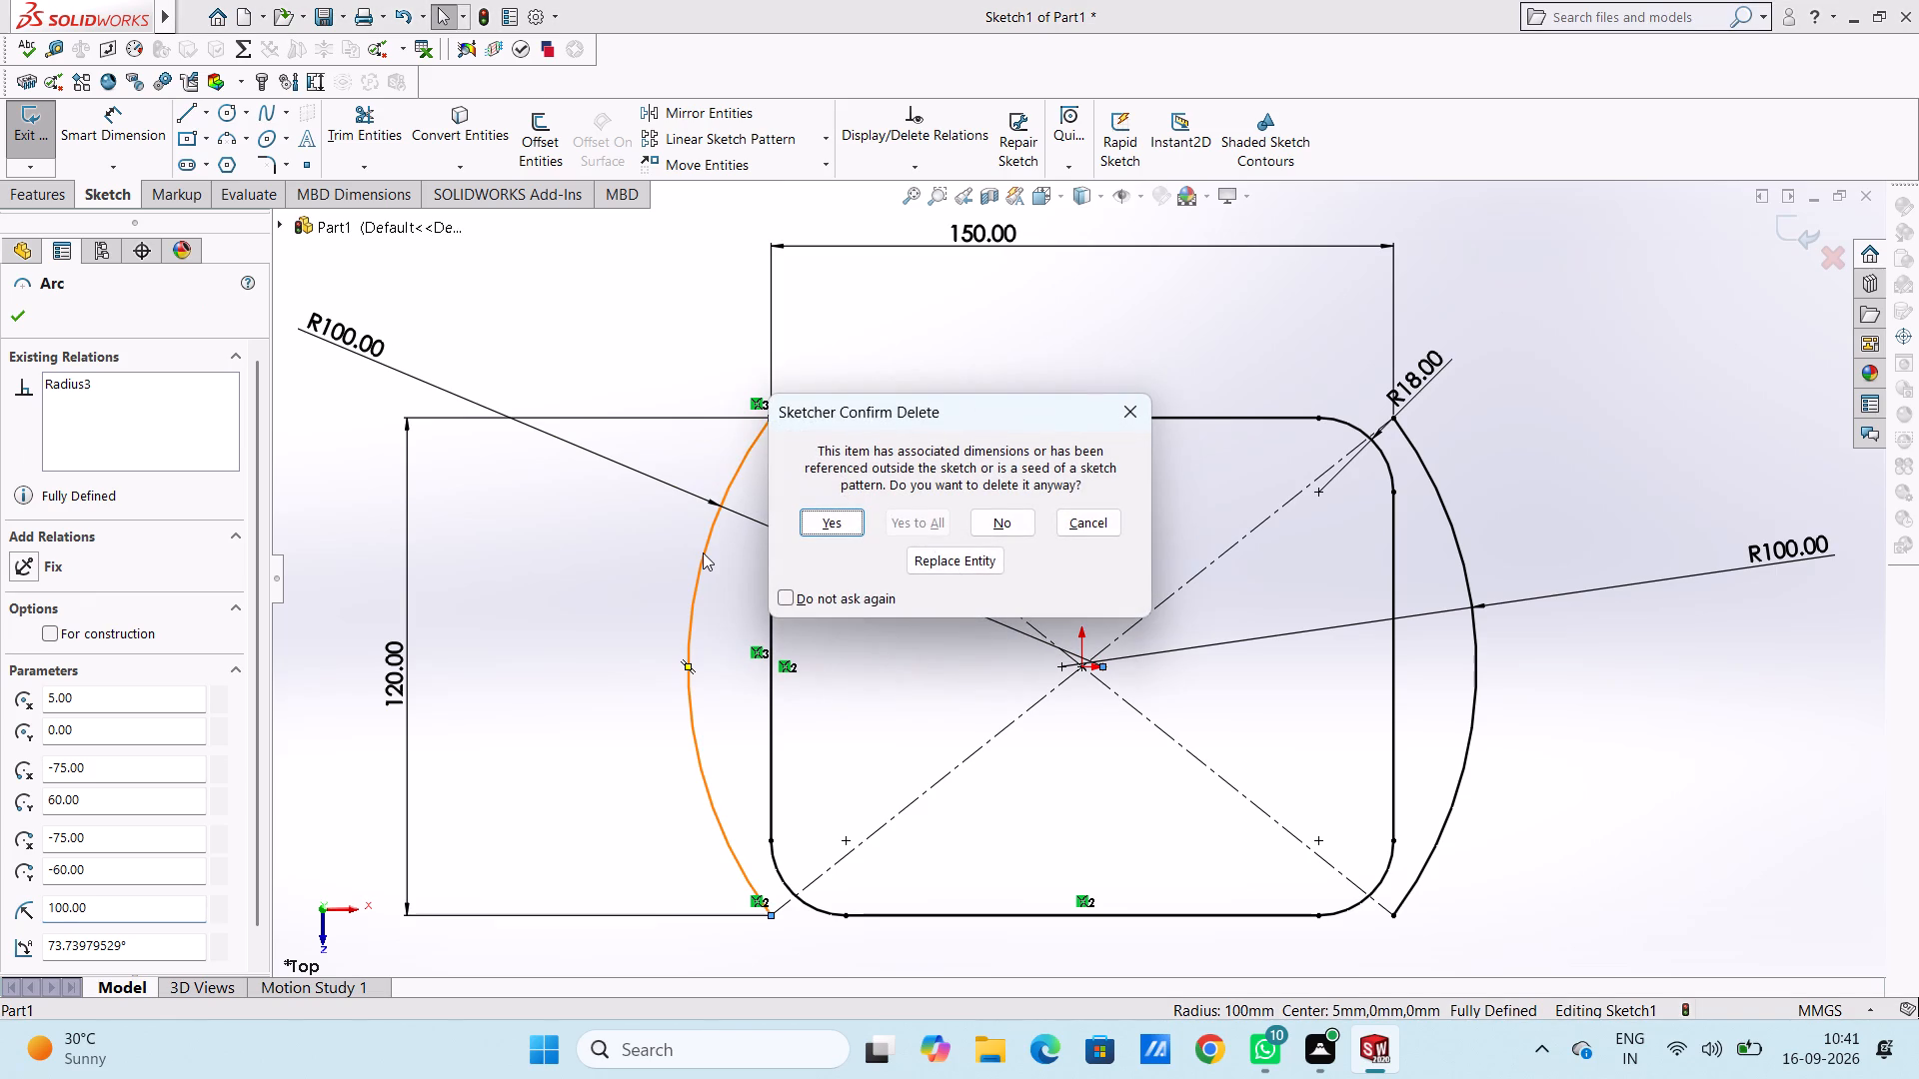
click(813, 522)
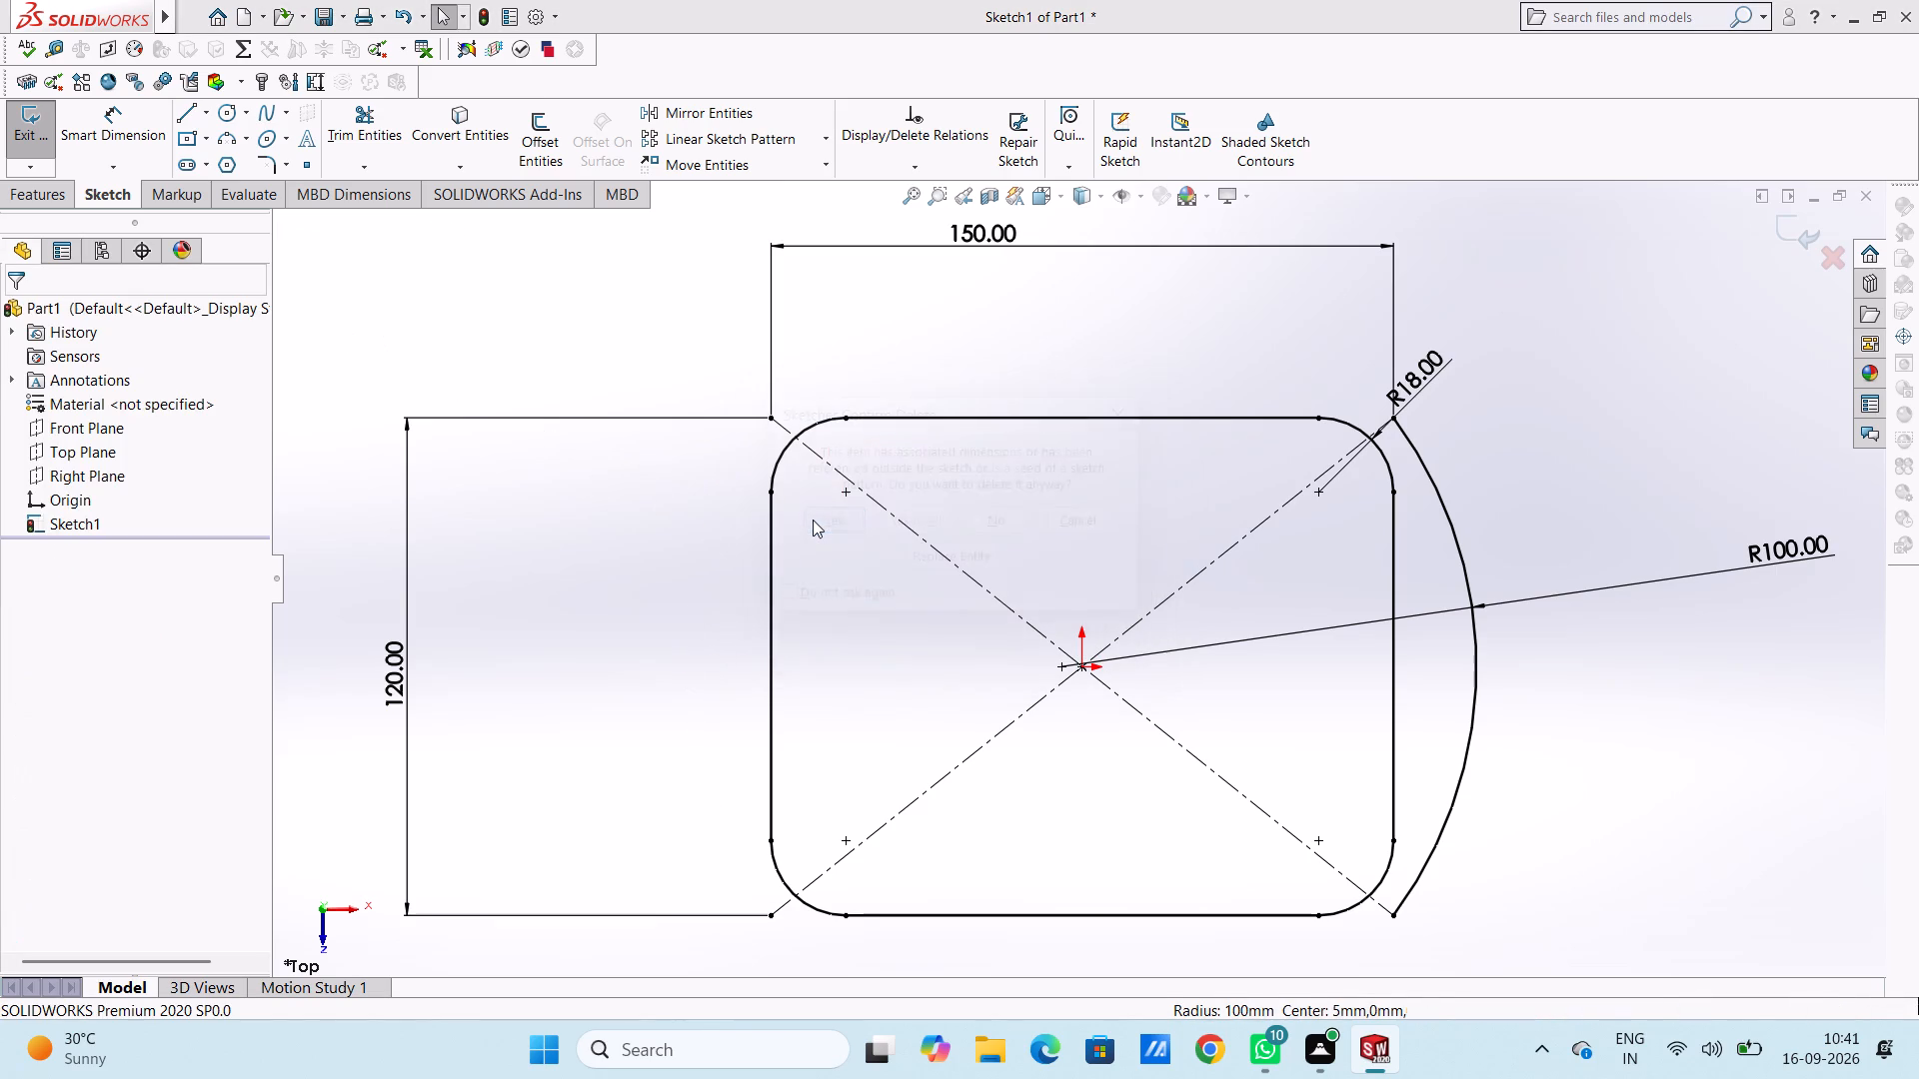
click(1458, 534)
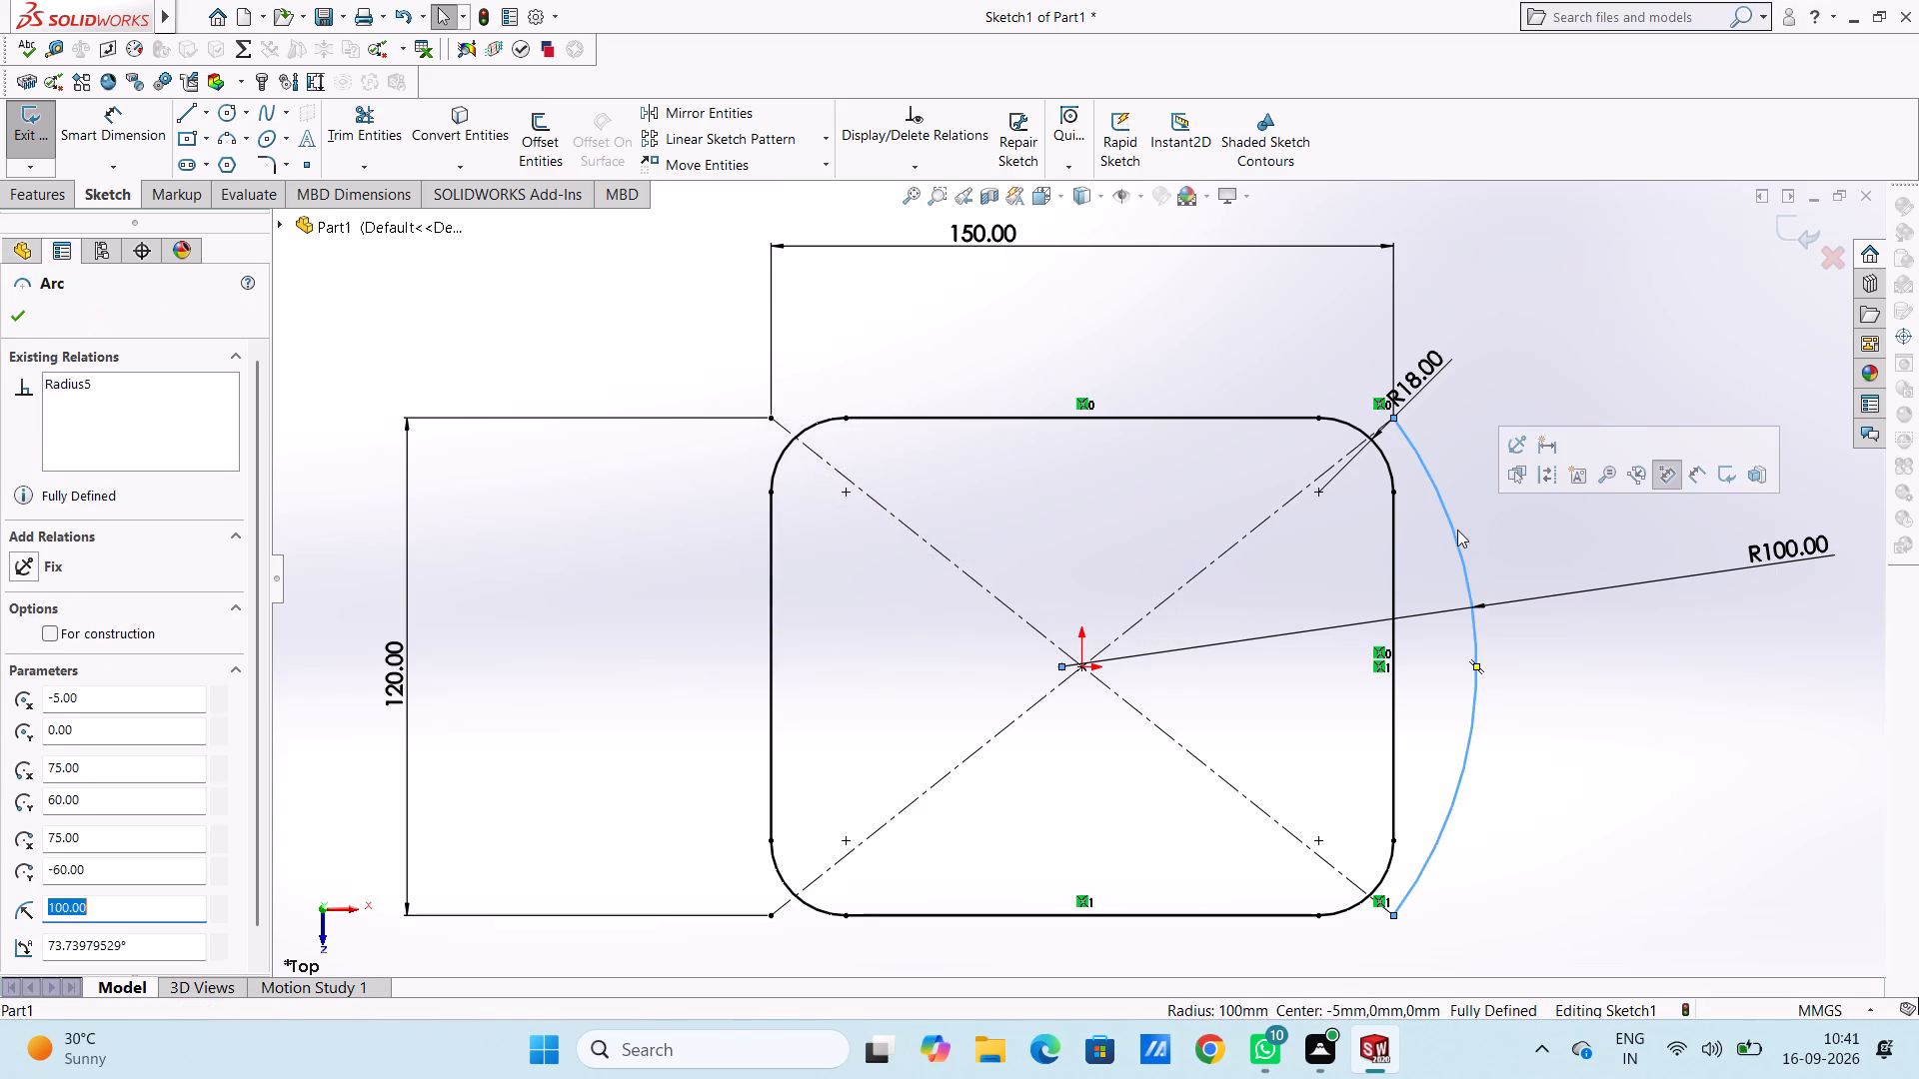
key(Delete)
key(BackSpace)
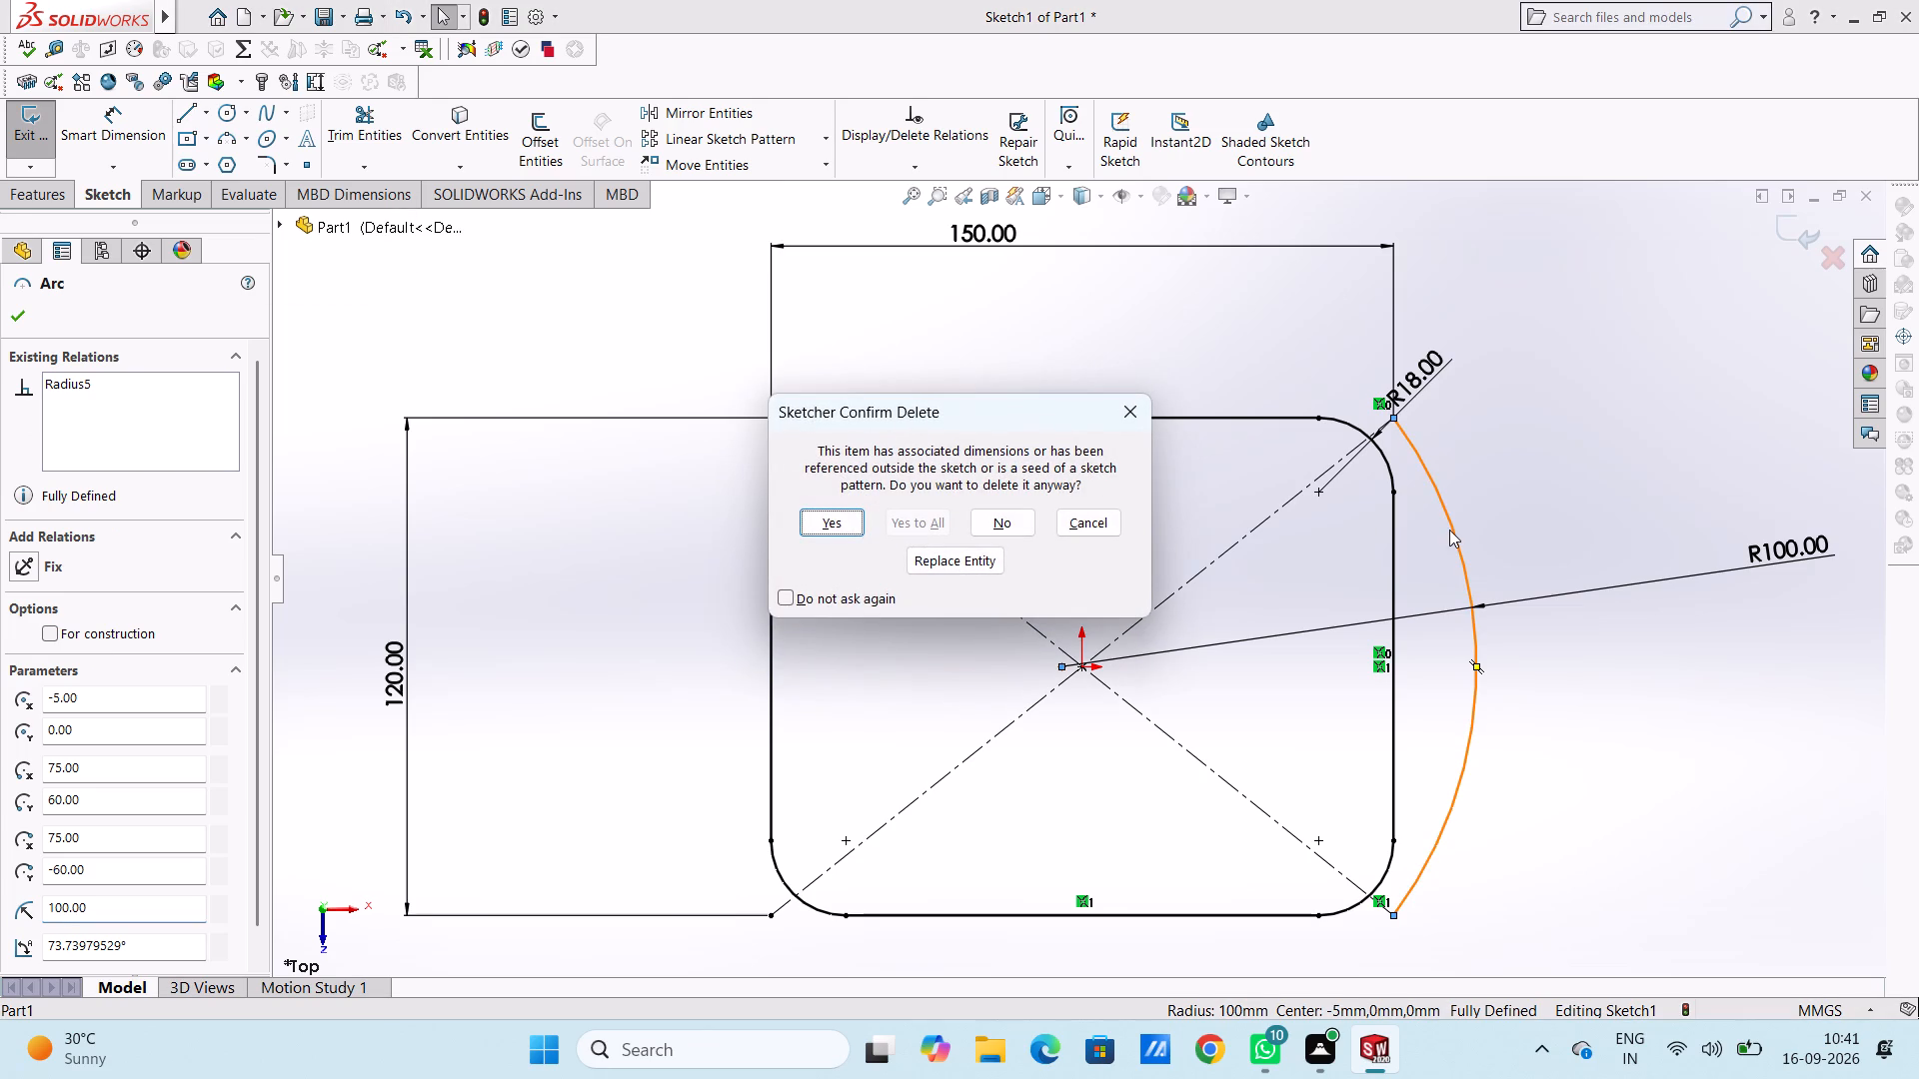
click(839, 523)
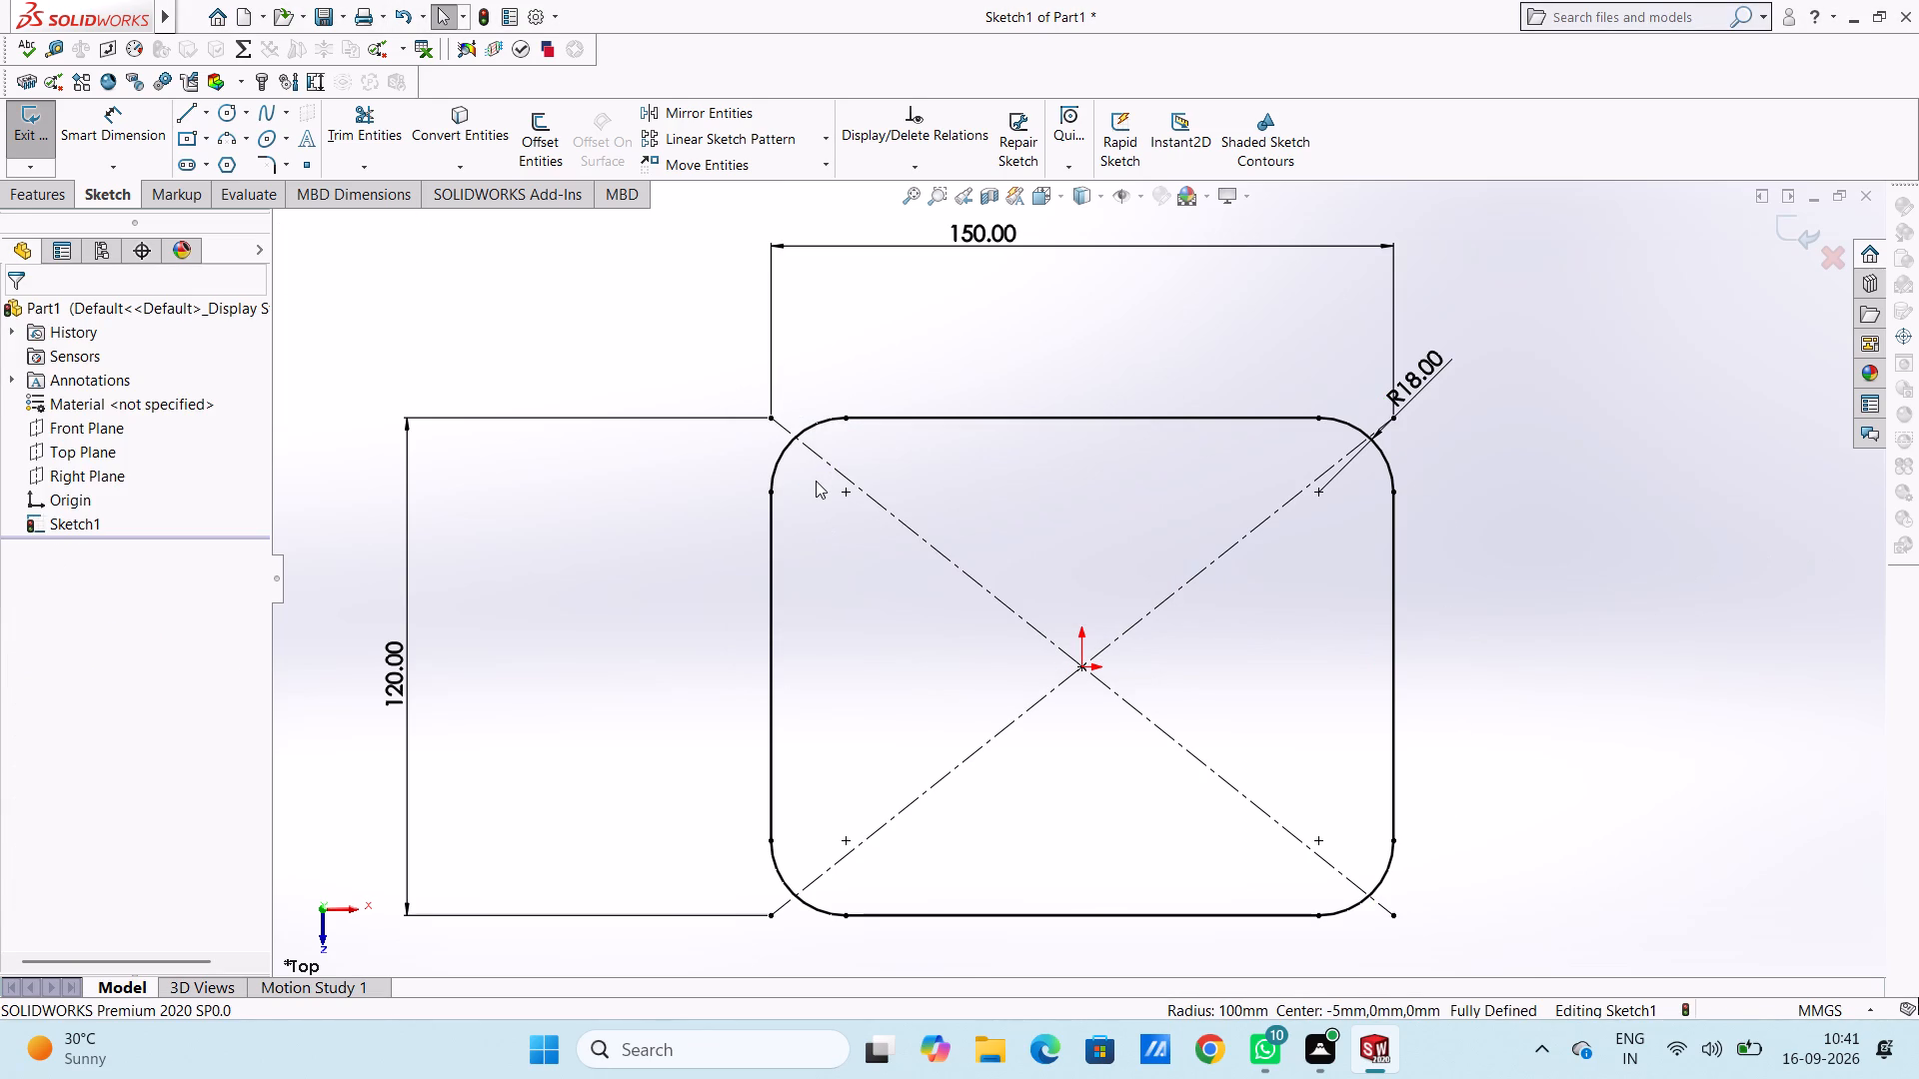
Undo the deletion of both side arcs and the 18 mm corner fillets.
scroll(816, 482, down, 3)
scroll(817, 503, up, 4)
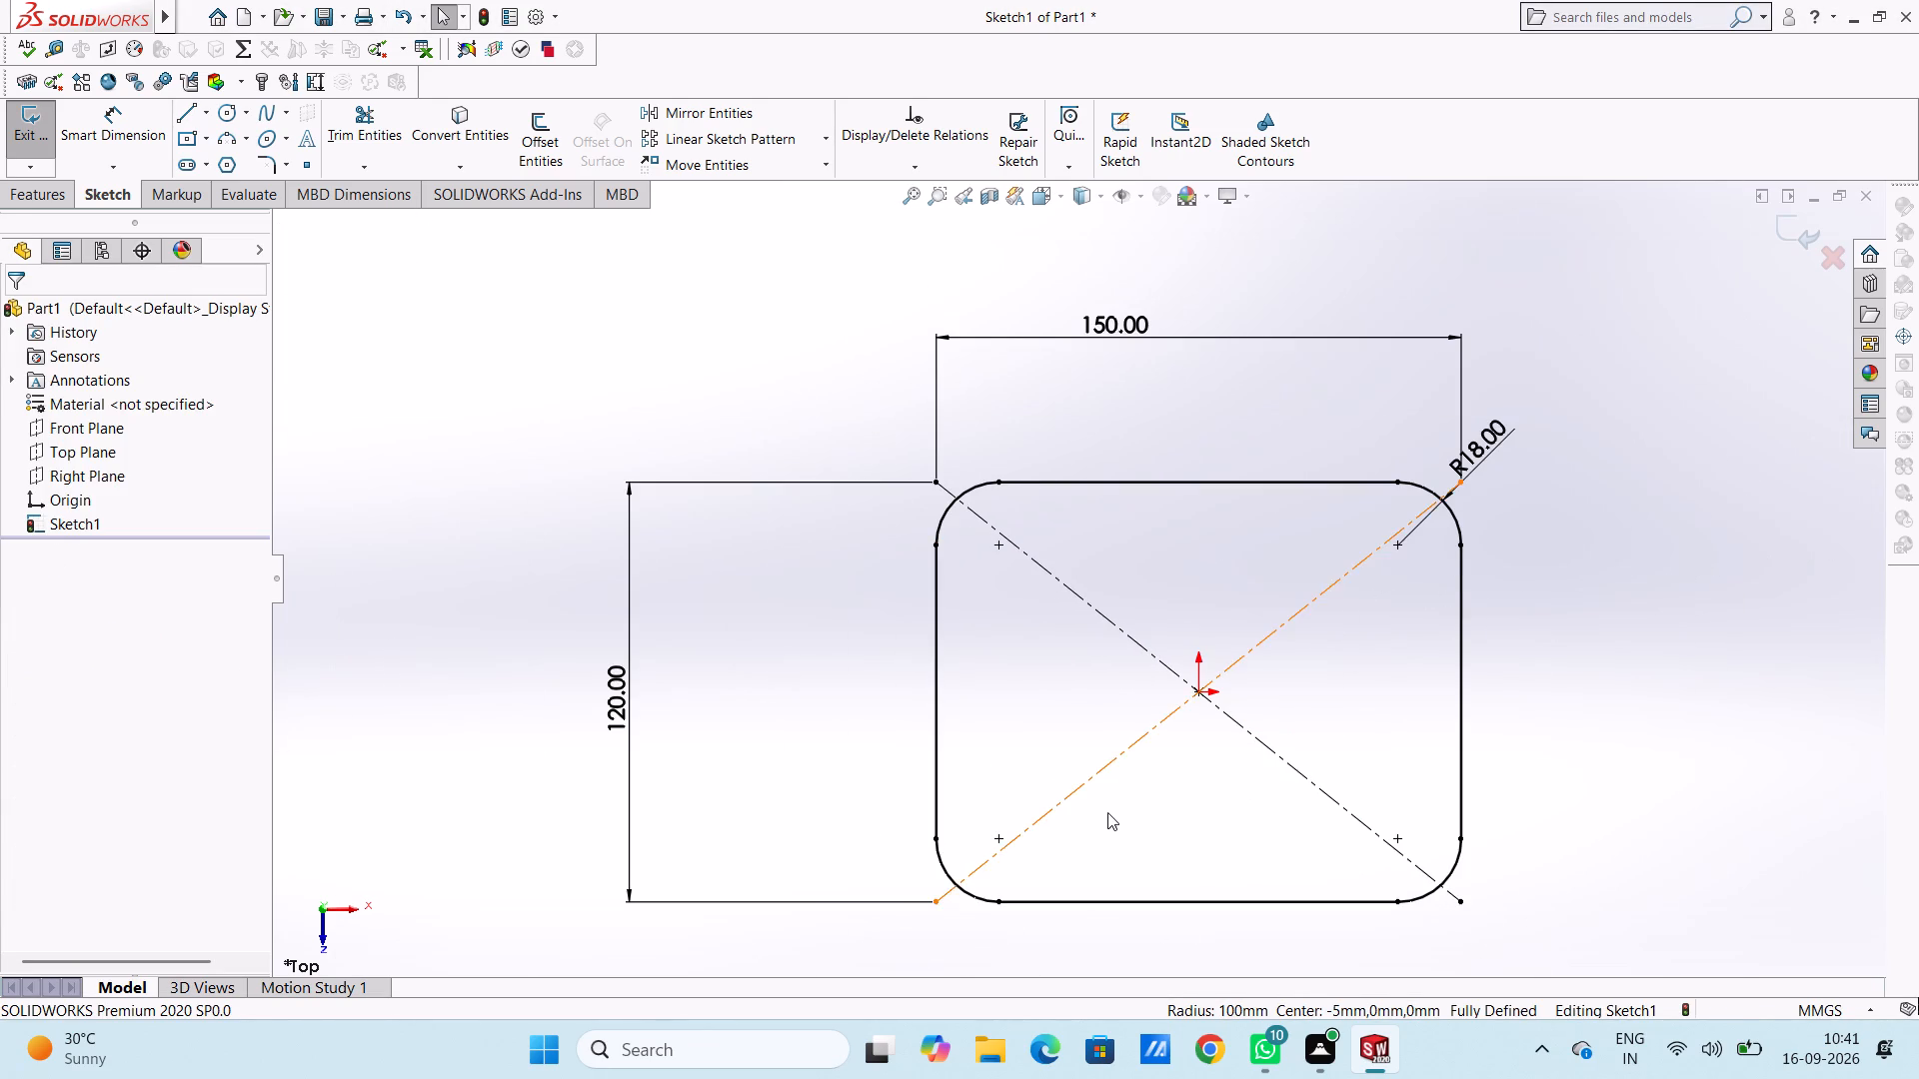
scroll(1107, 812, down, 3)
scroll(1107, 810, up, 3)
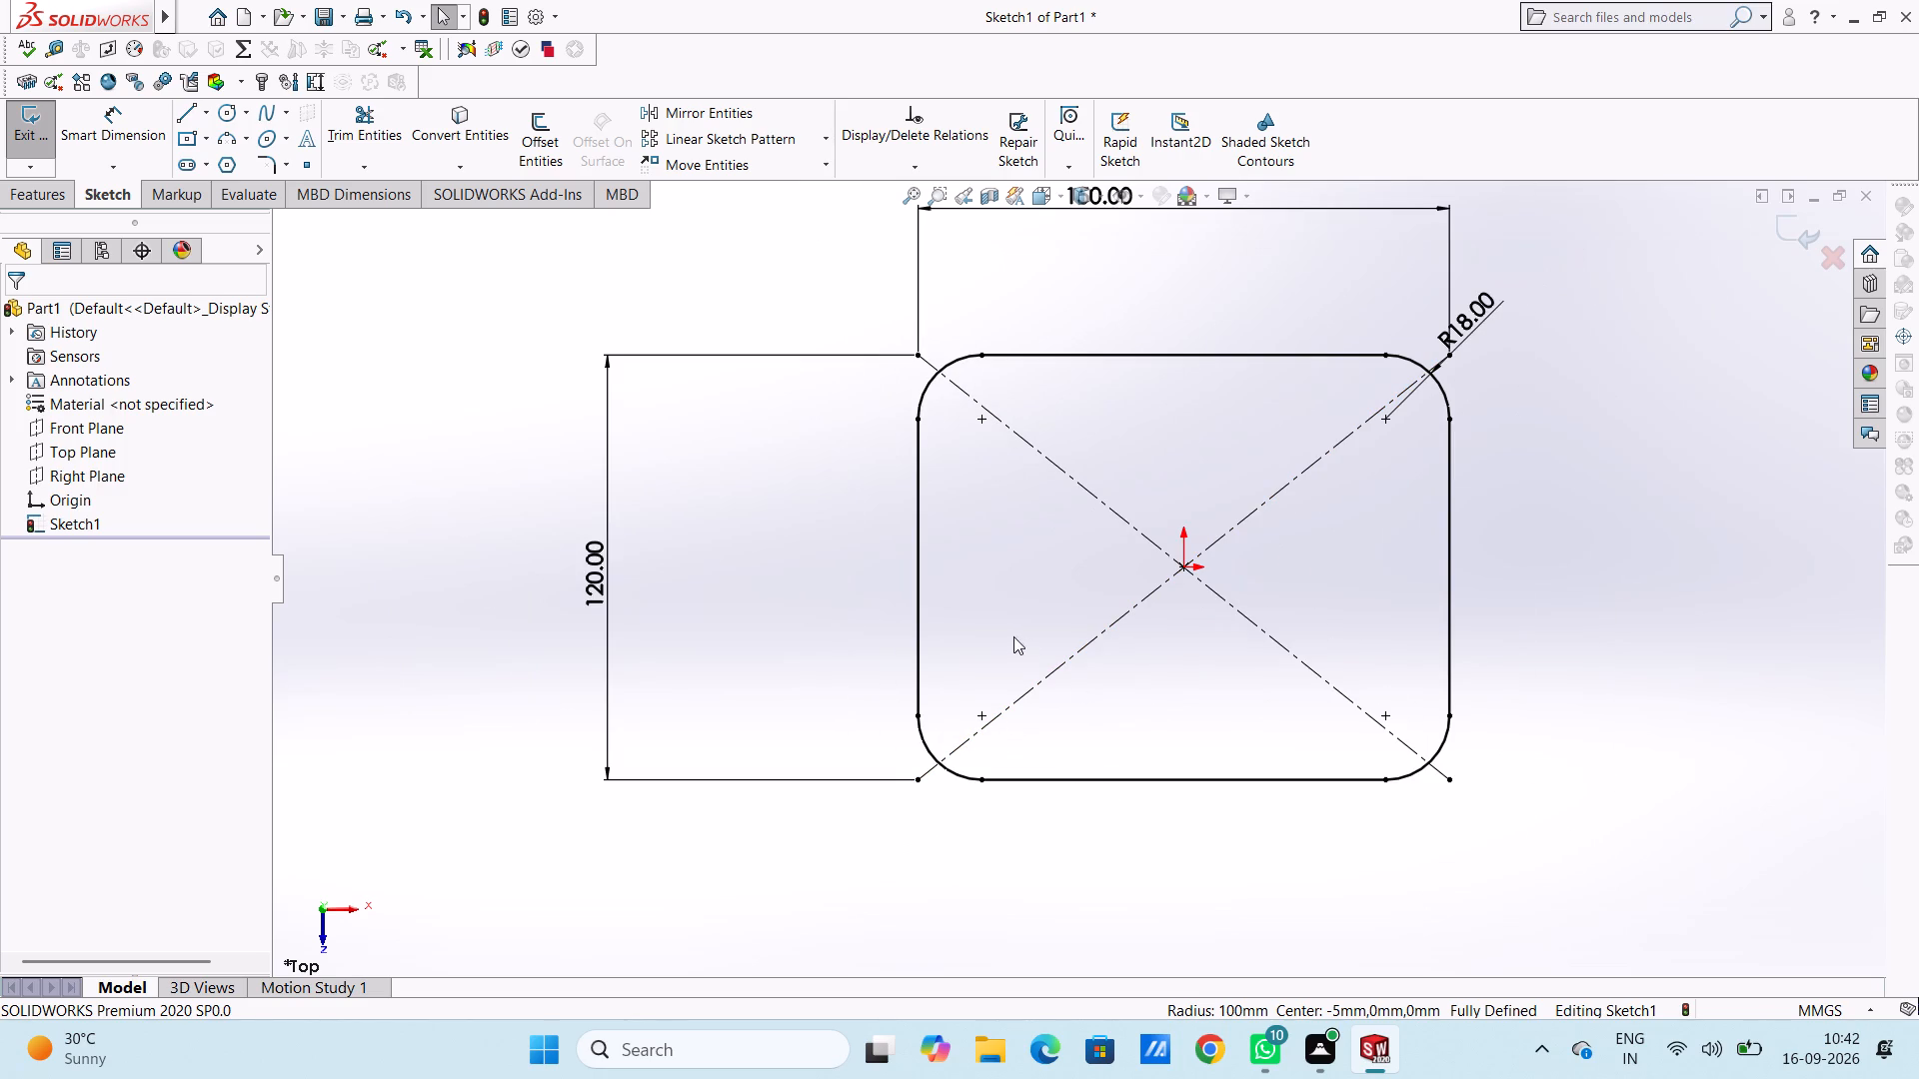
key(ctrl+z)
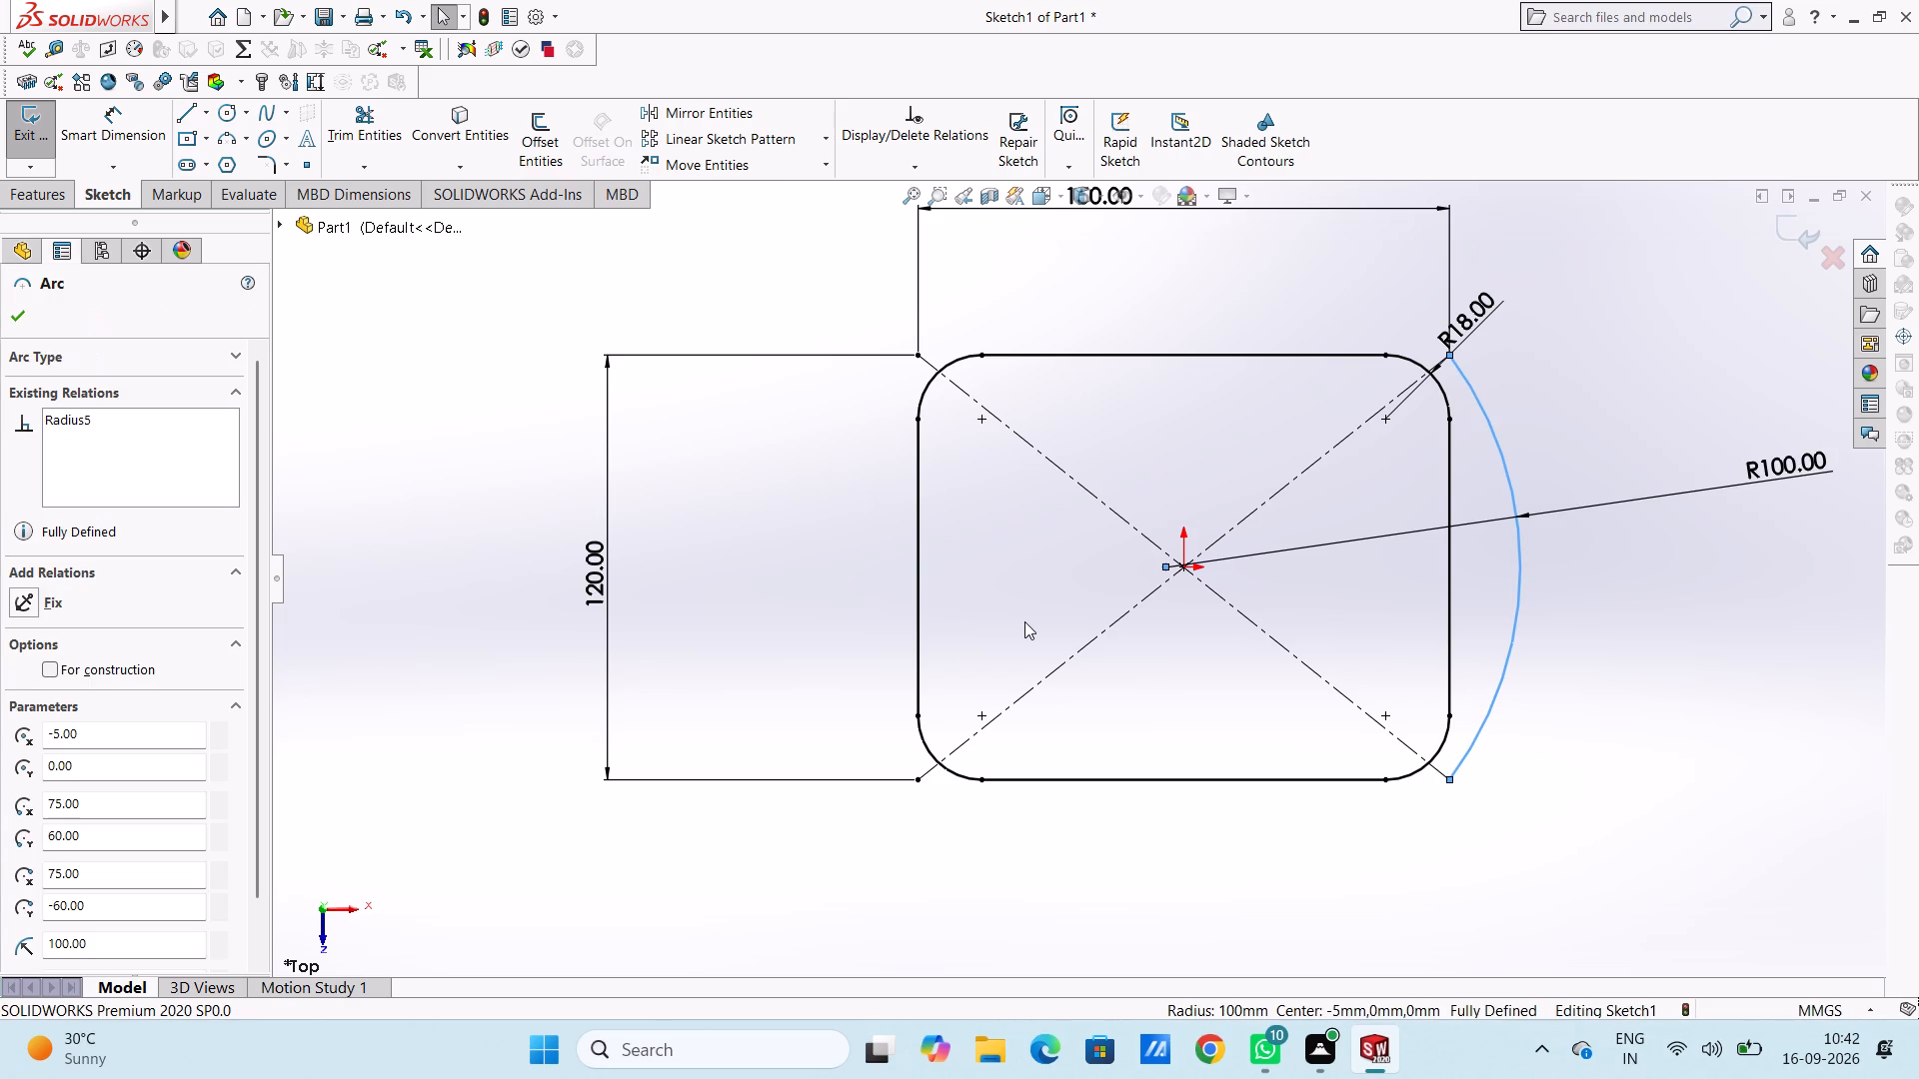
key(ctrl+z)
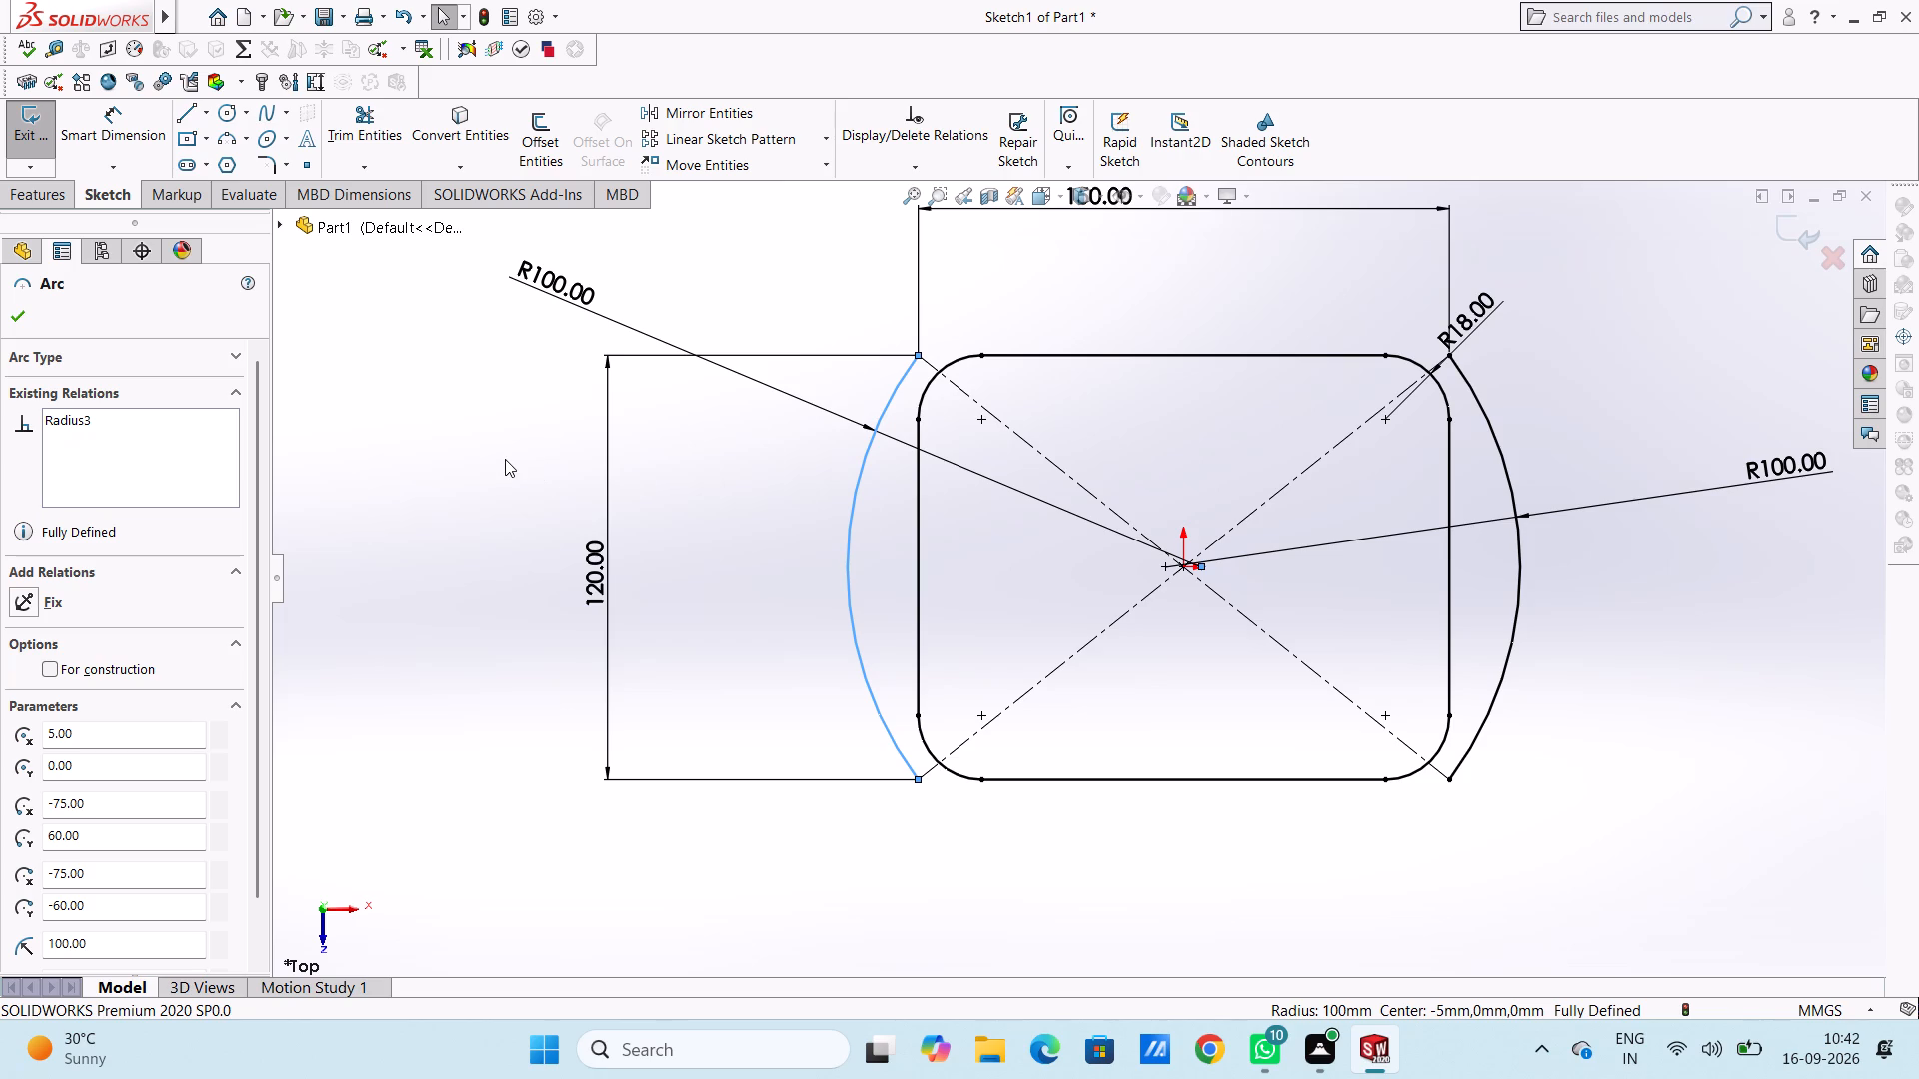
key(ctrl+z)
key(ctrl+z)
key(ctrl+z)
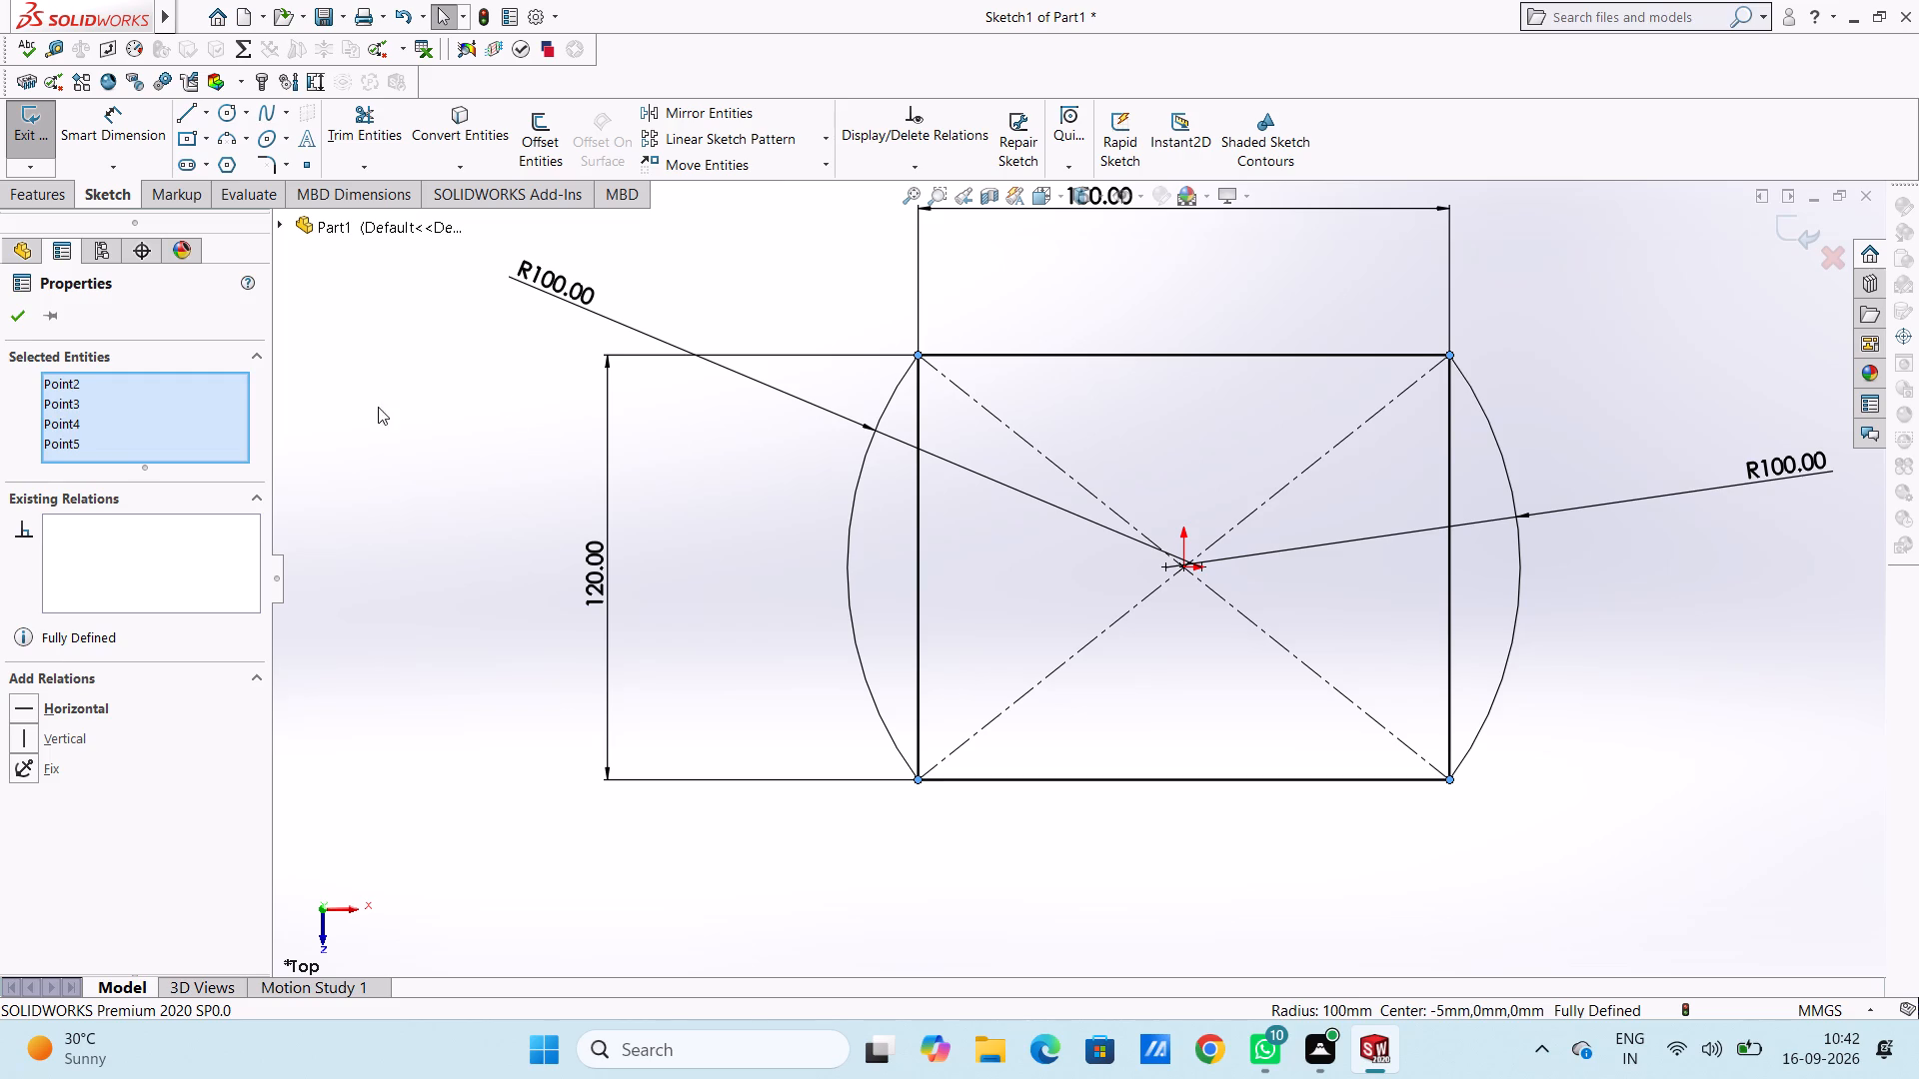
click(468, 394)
Draw an 18 mm radius 3 Point Arc across the rectangle's upper-left corner, from the left arc to the top edge.
click(229, 139)
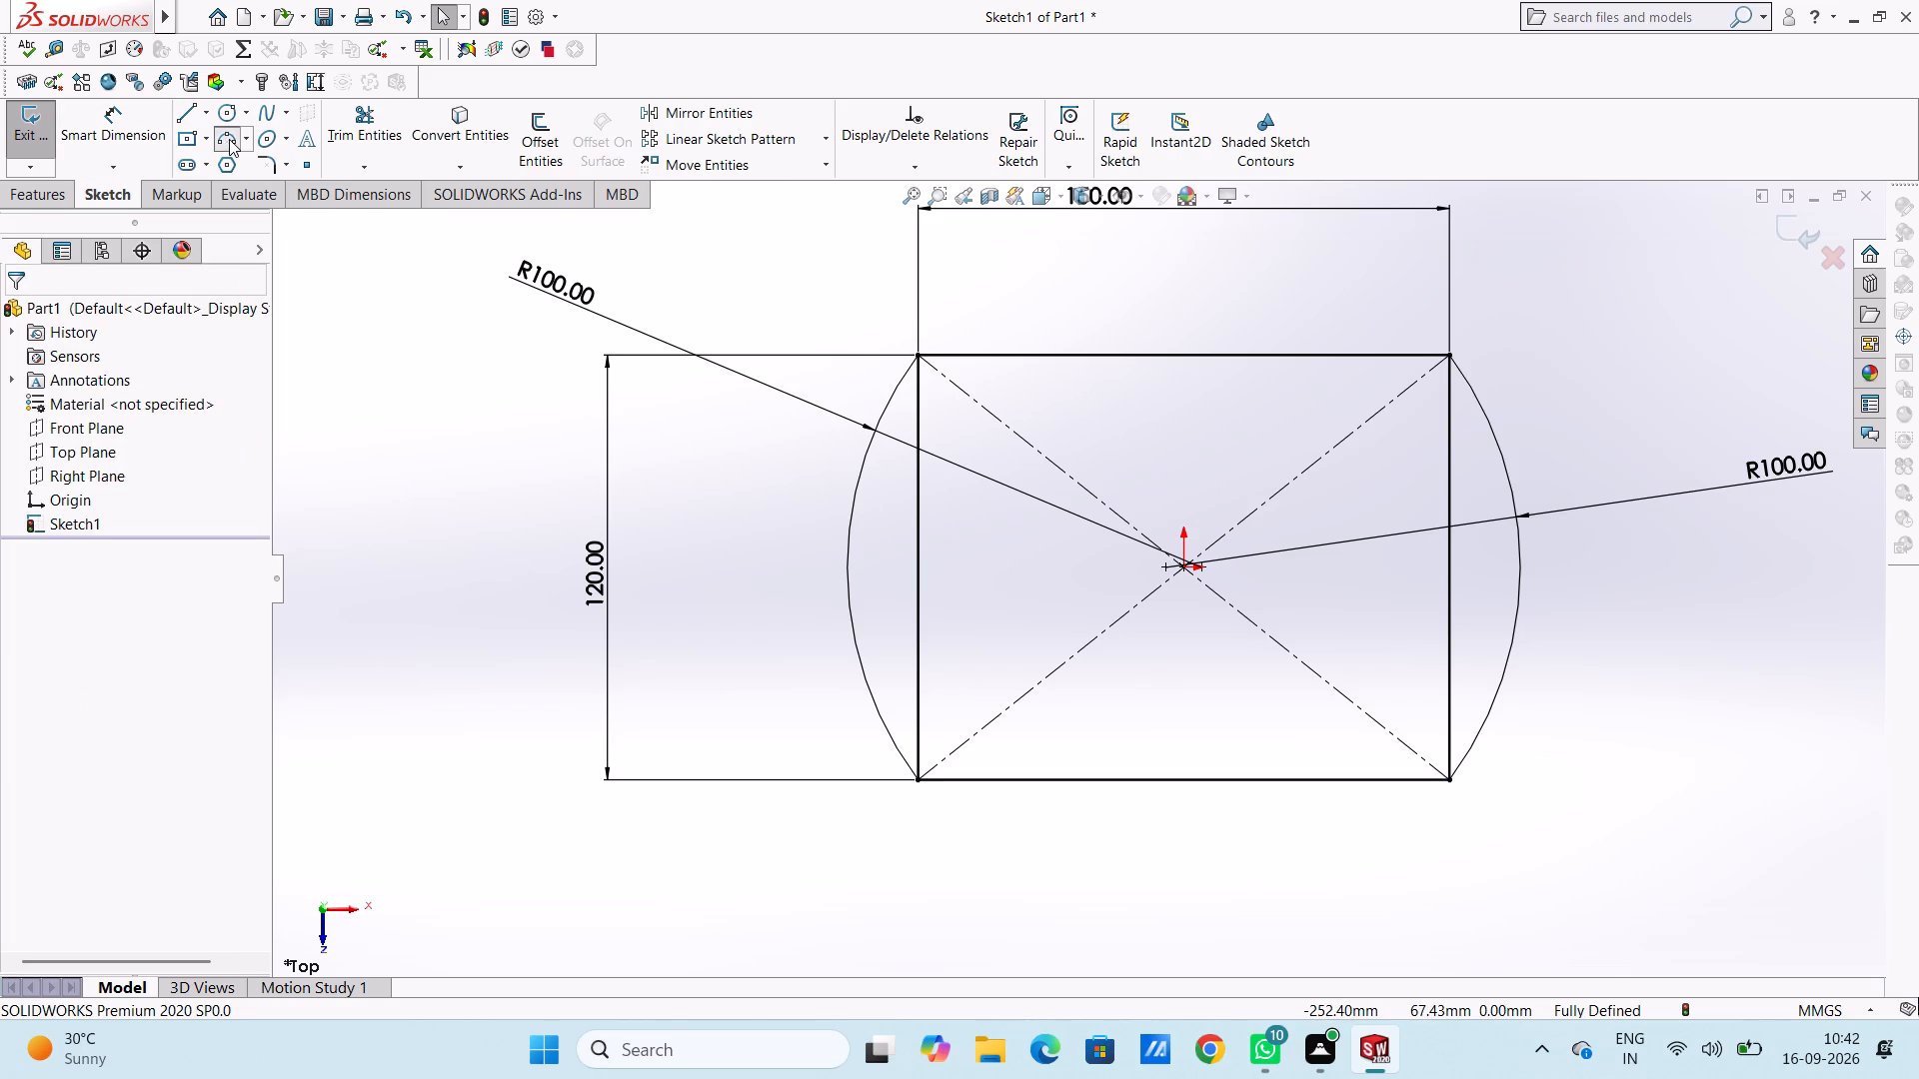
click(892, 396)
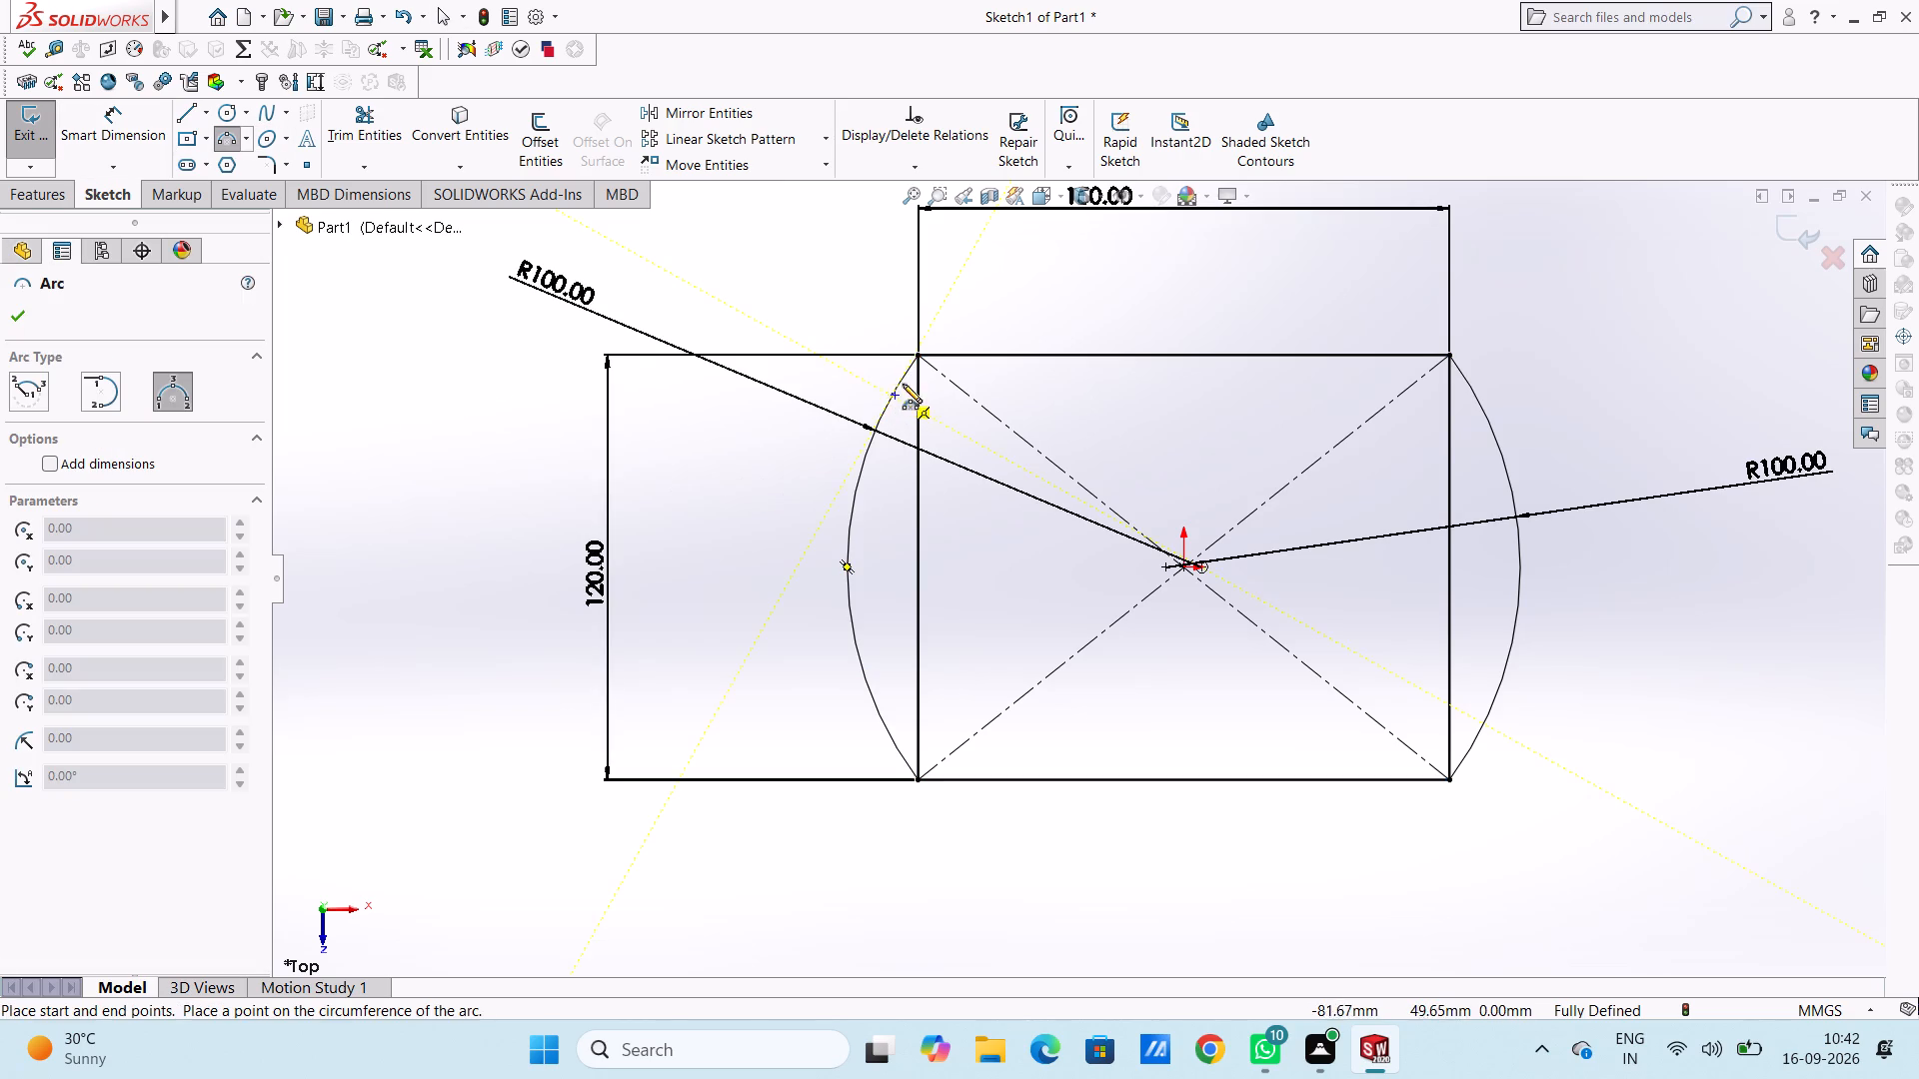
click(977, 358)
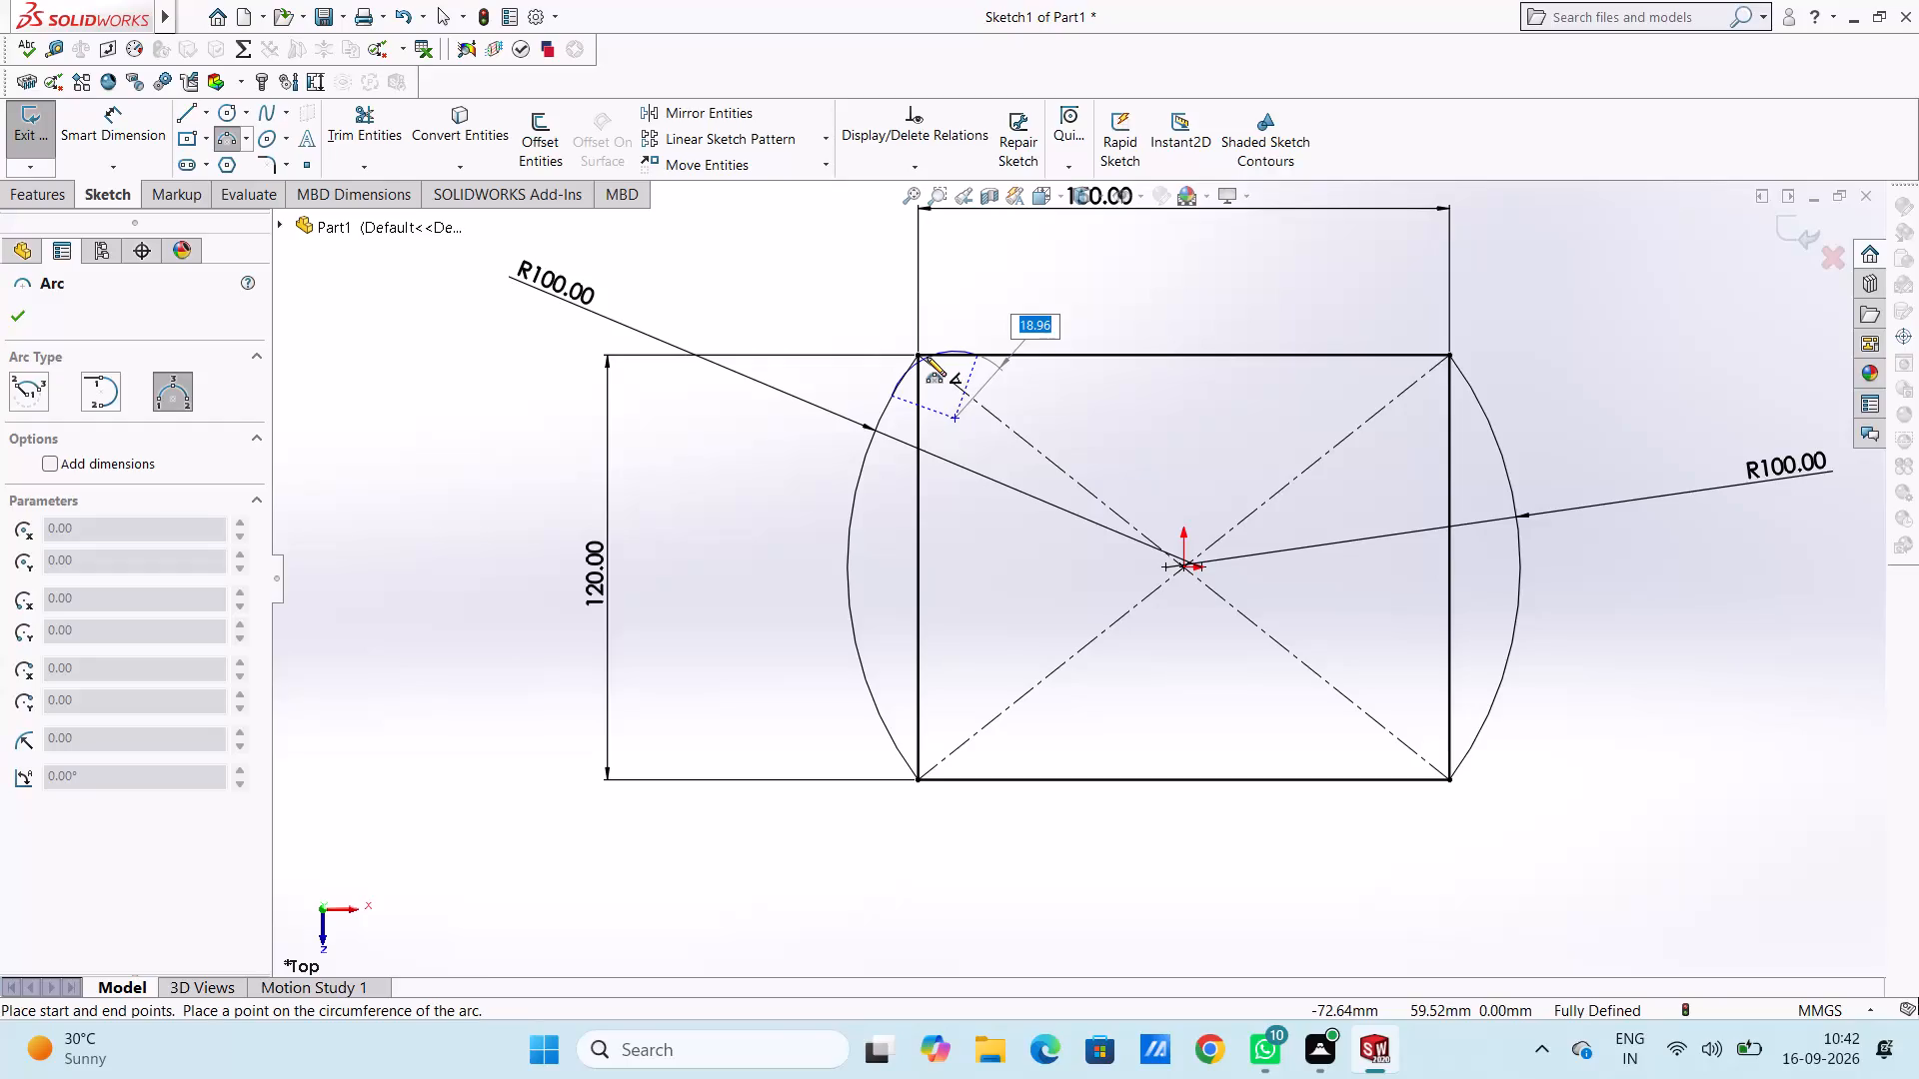
text(18)
key(Return)
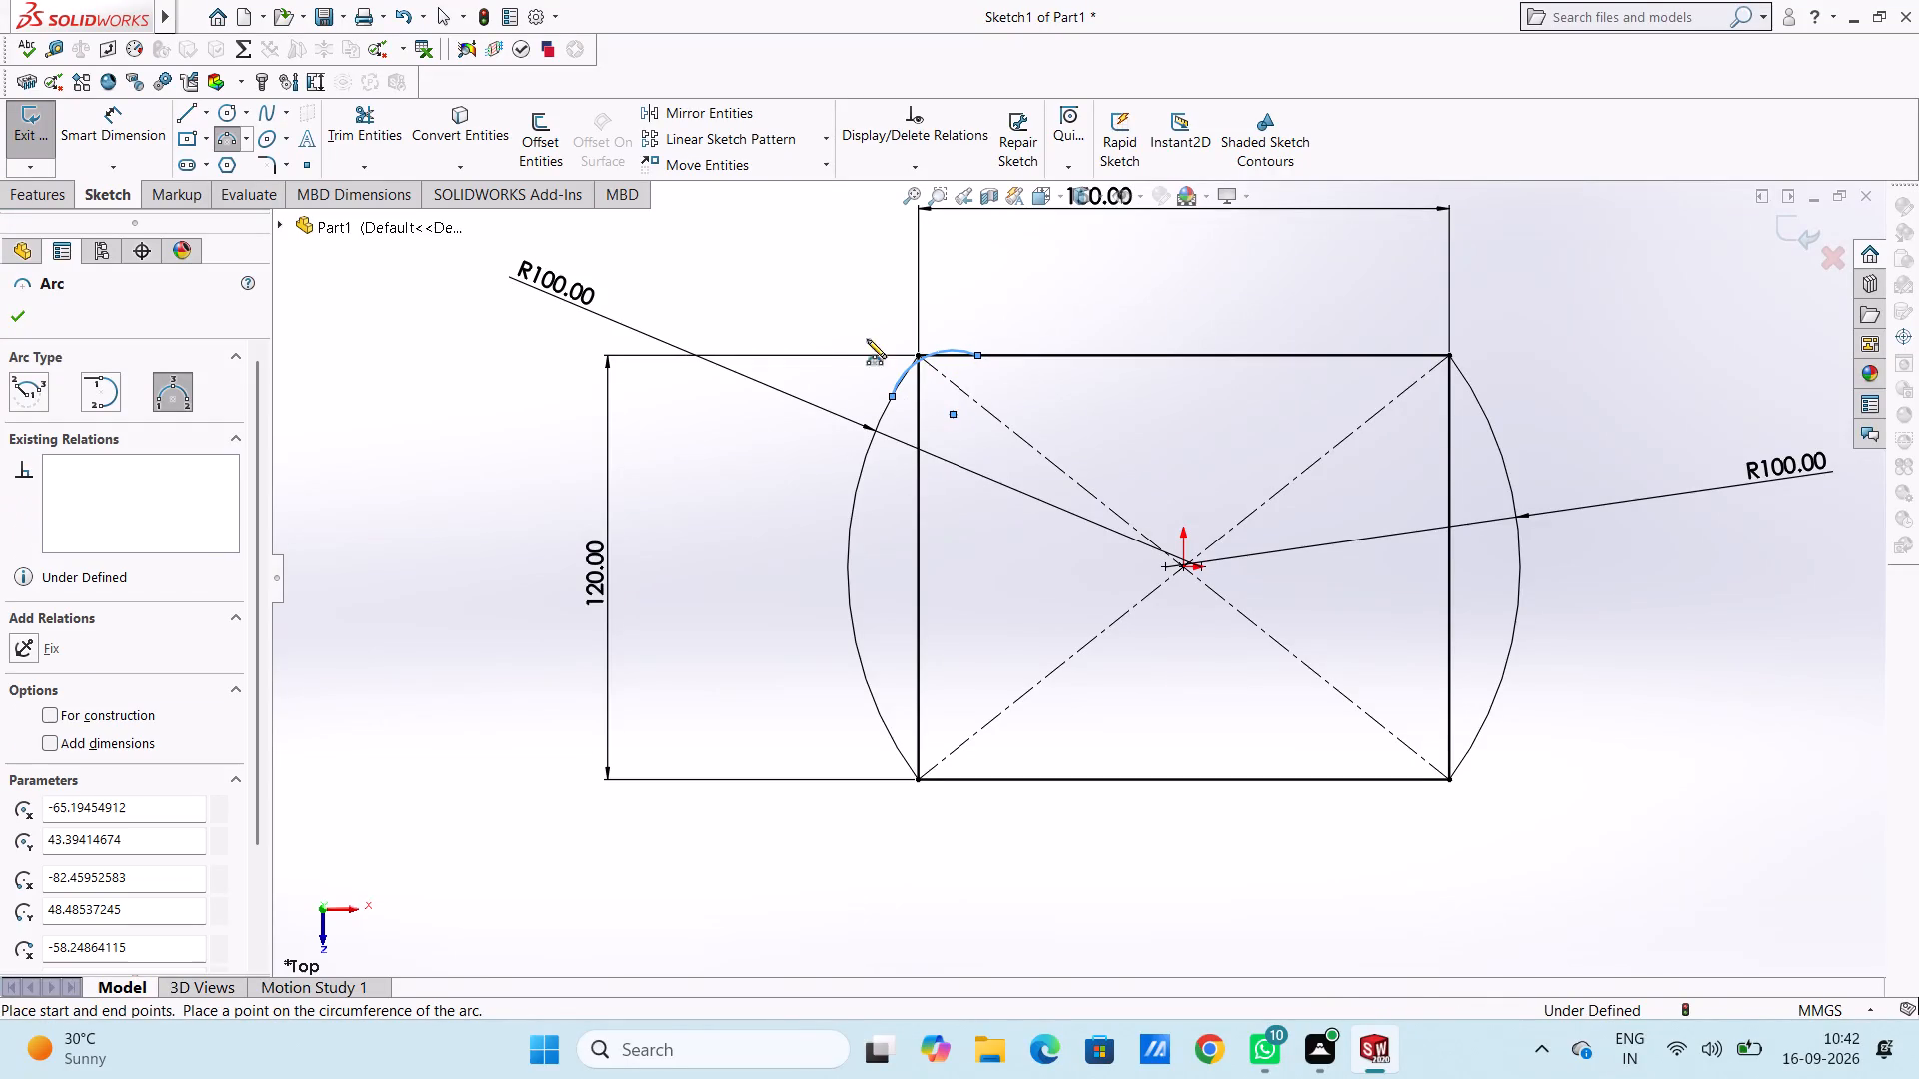
Draw an 18 mm radius 3 Point Arc across the rectangle's lower-left corner, from the left arc to the bottom edge.
click(877, 703)
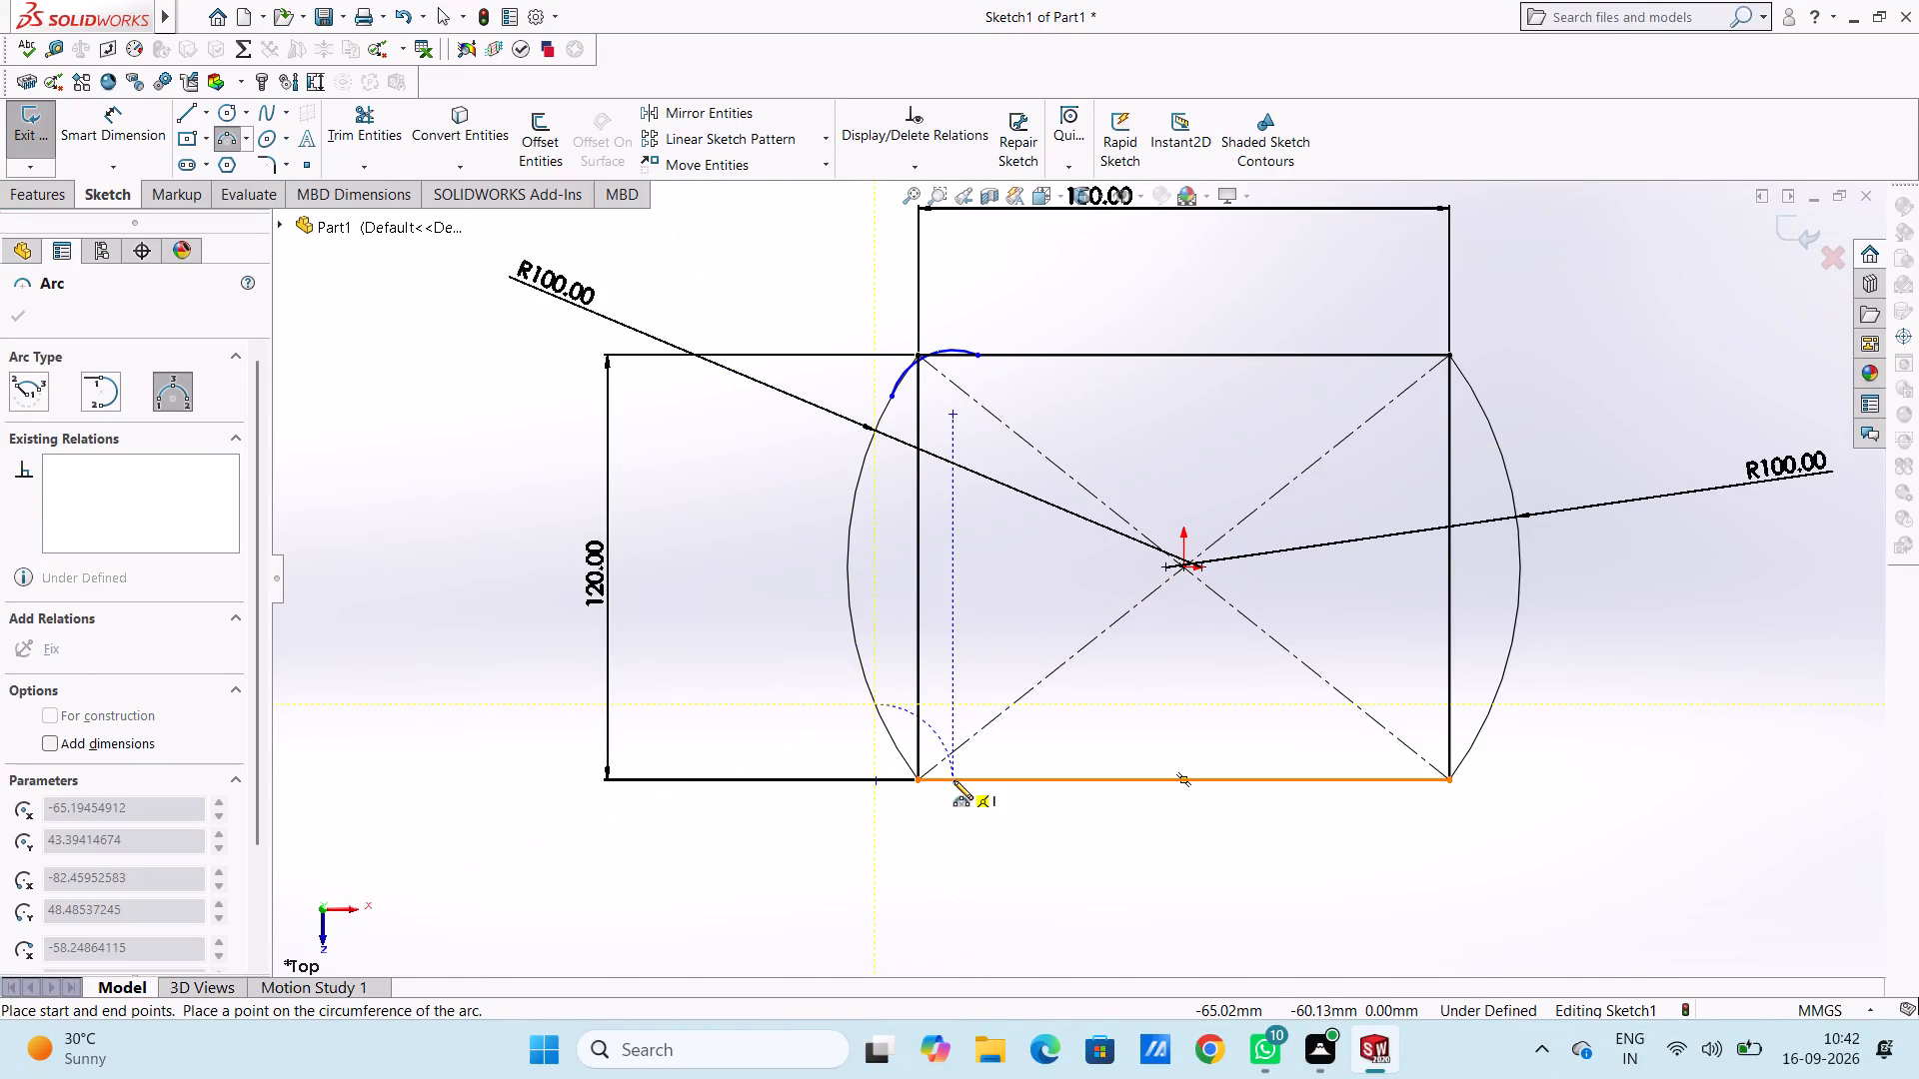
click(954, 777)
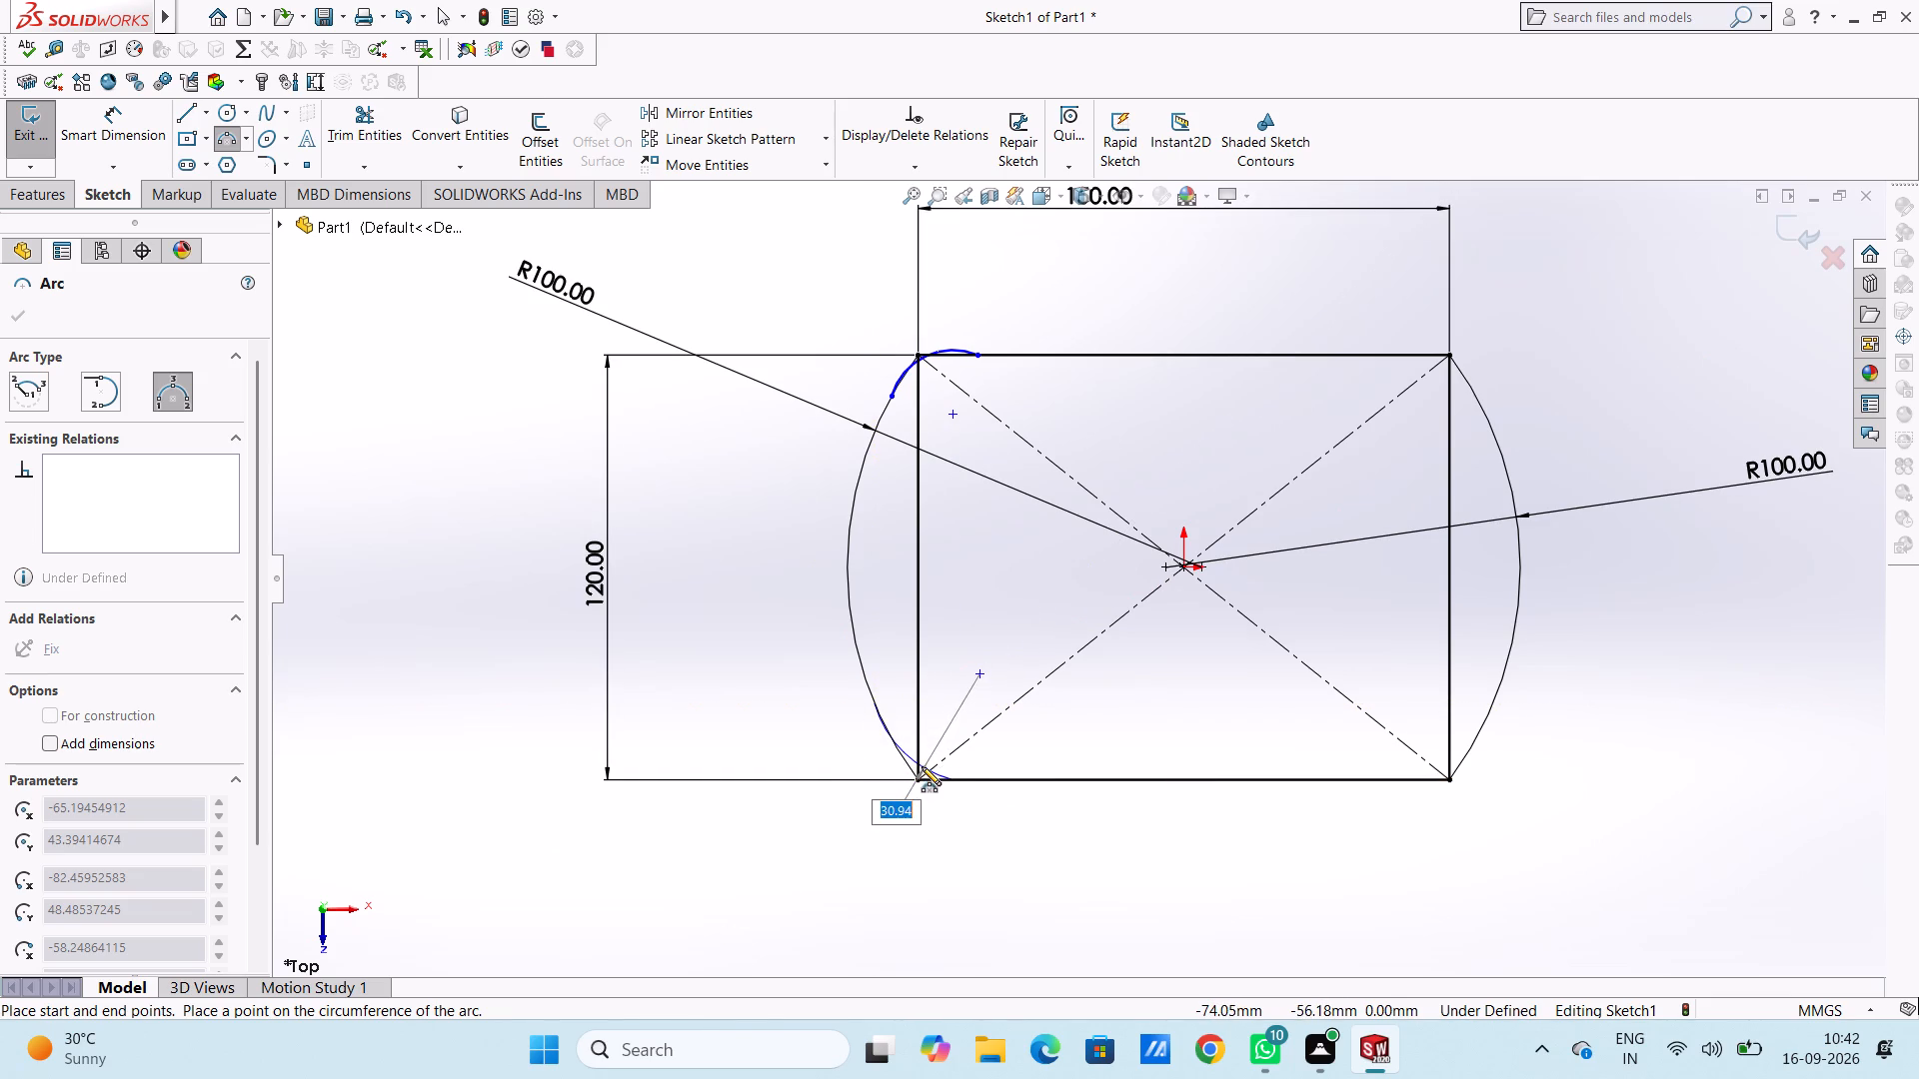
text(18)
key(Return)
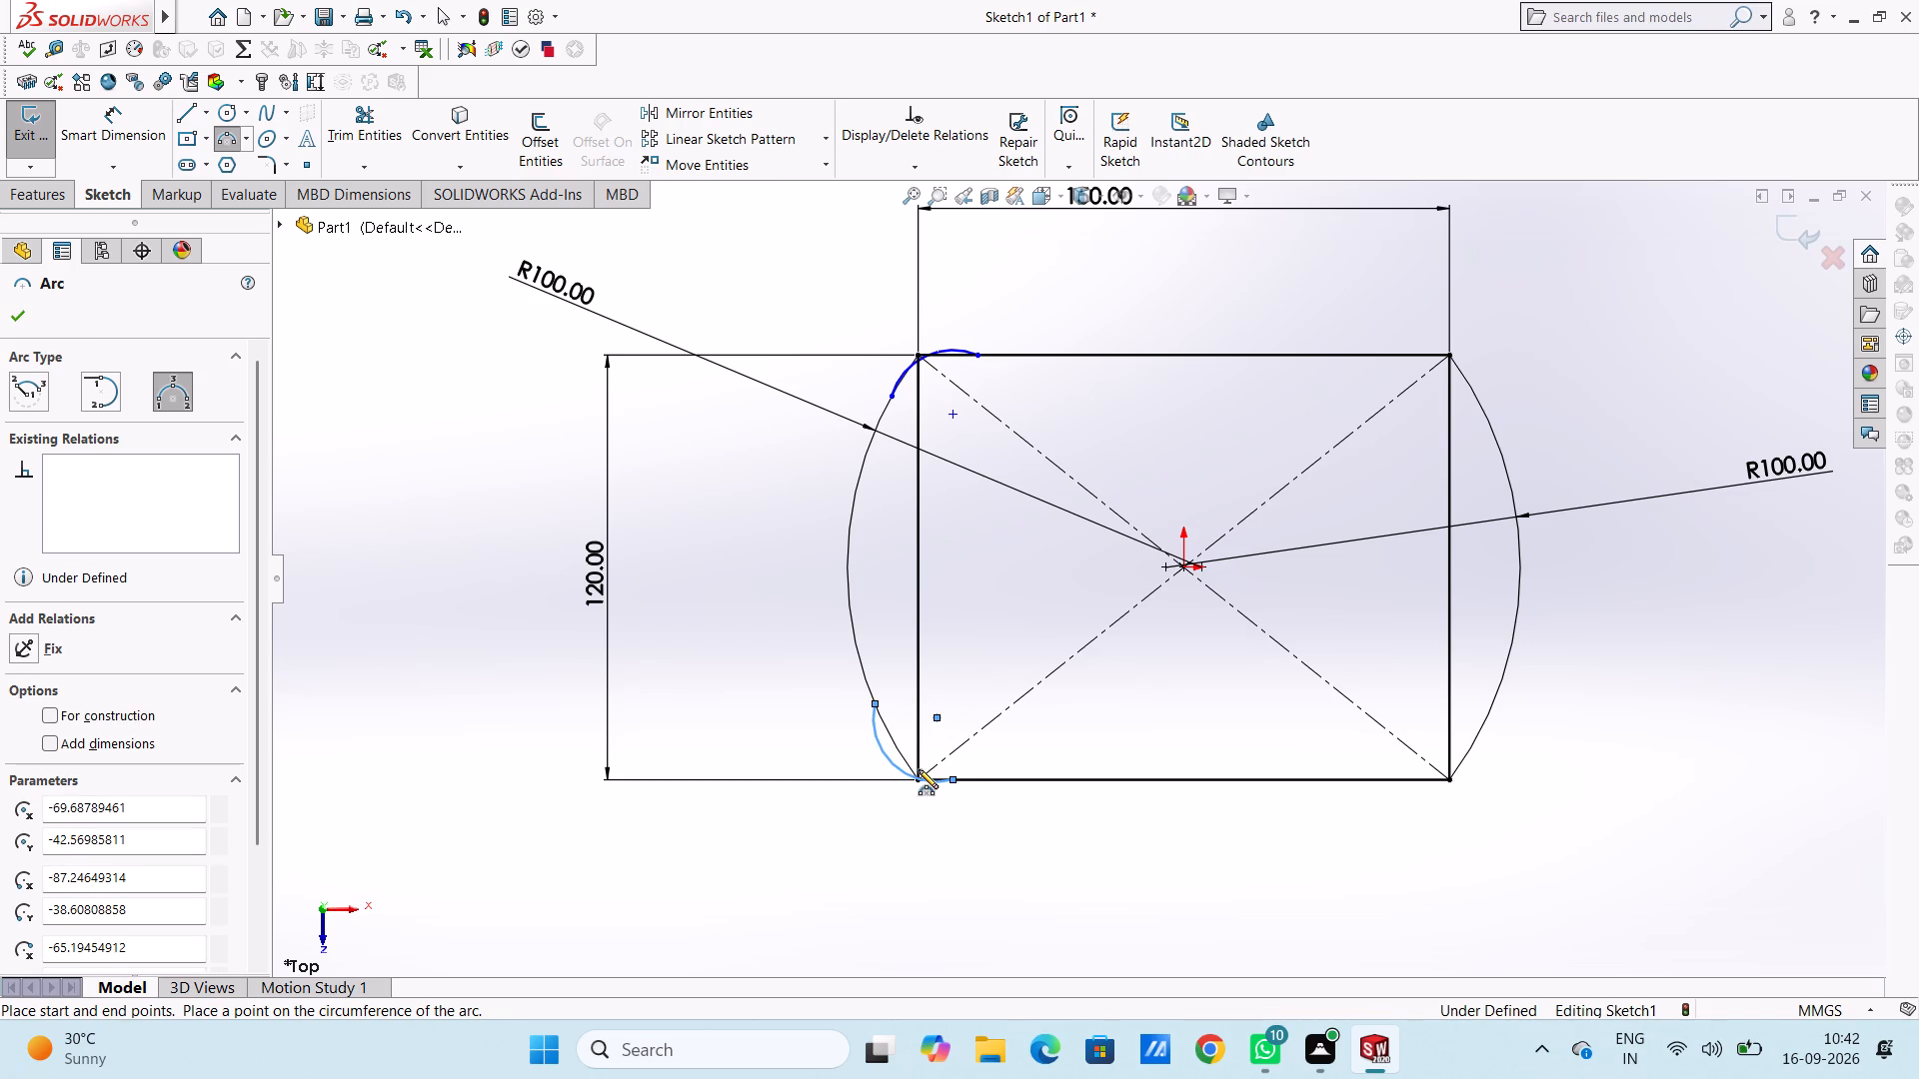
key(Escape)
key(Escape)
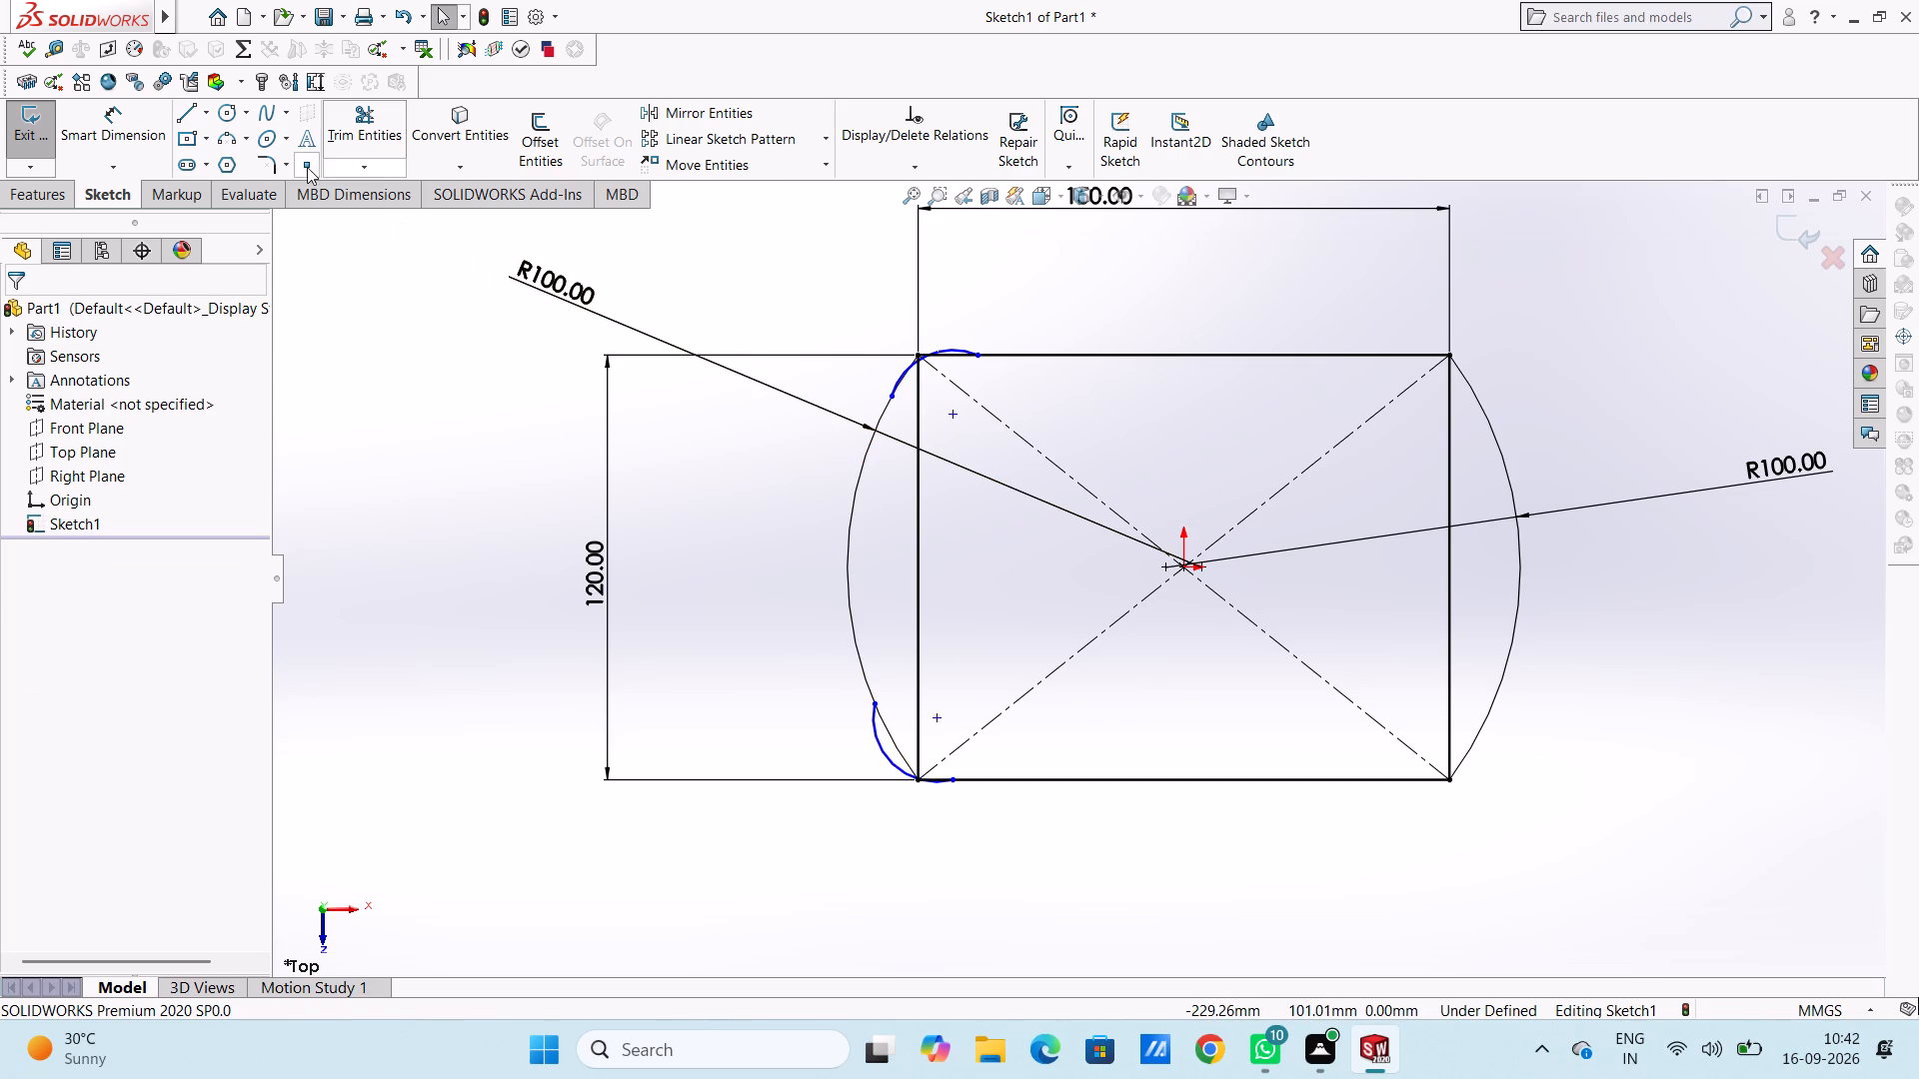
Draw a 120 mm vertical line from the midpoint of the rectangle's top edge to the midpoint of its bottom edge.
click(183, 111)
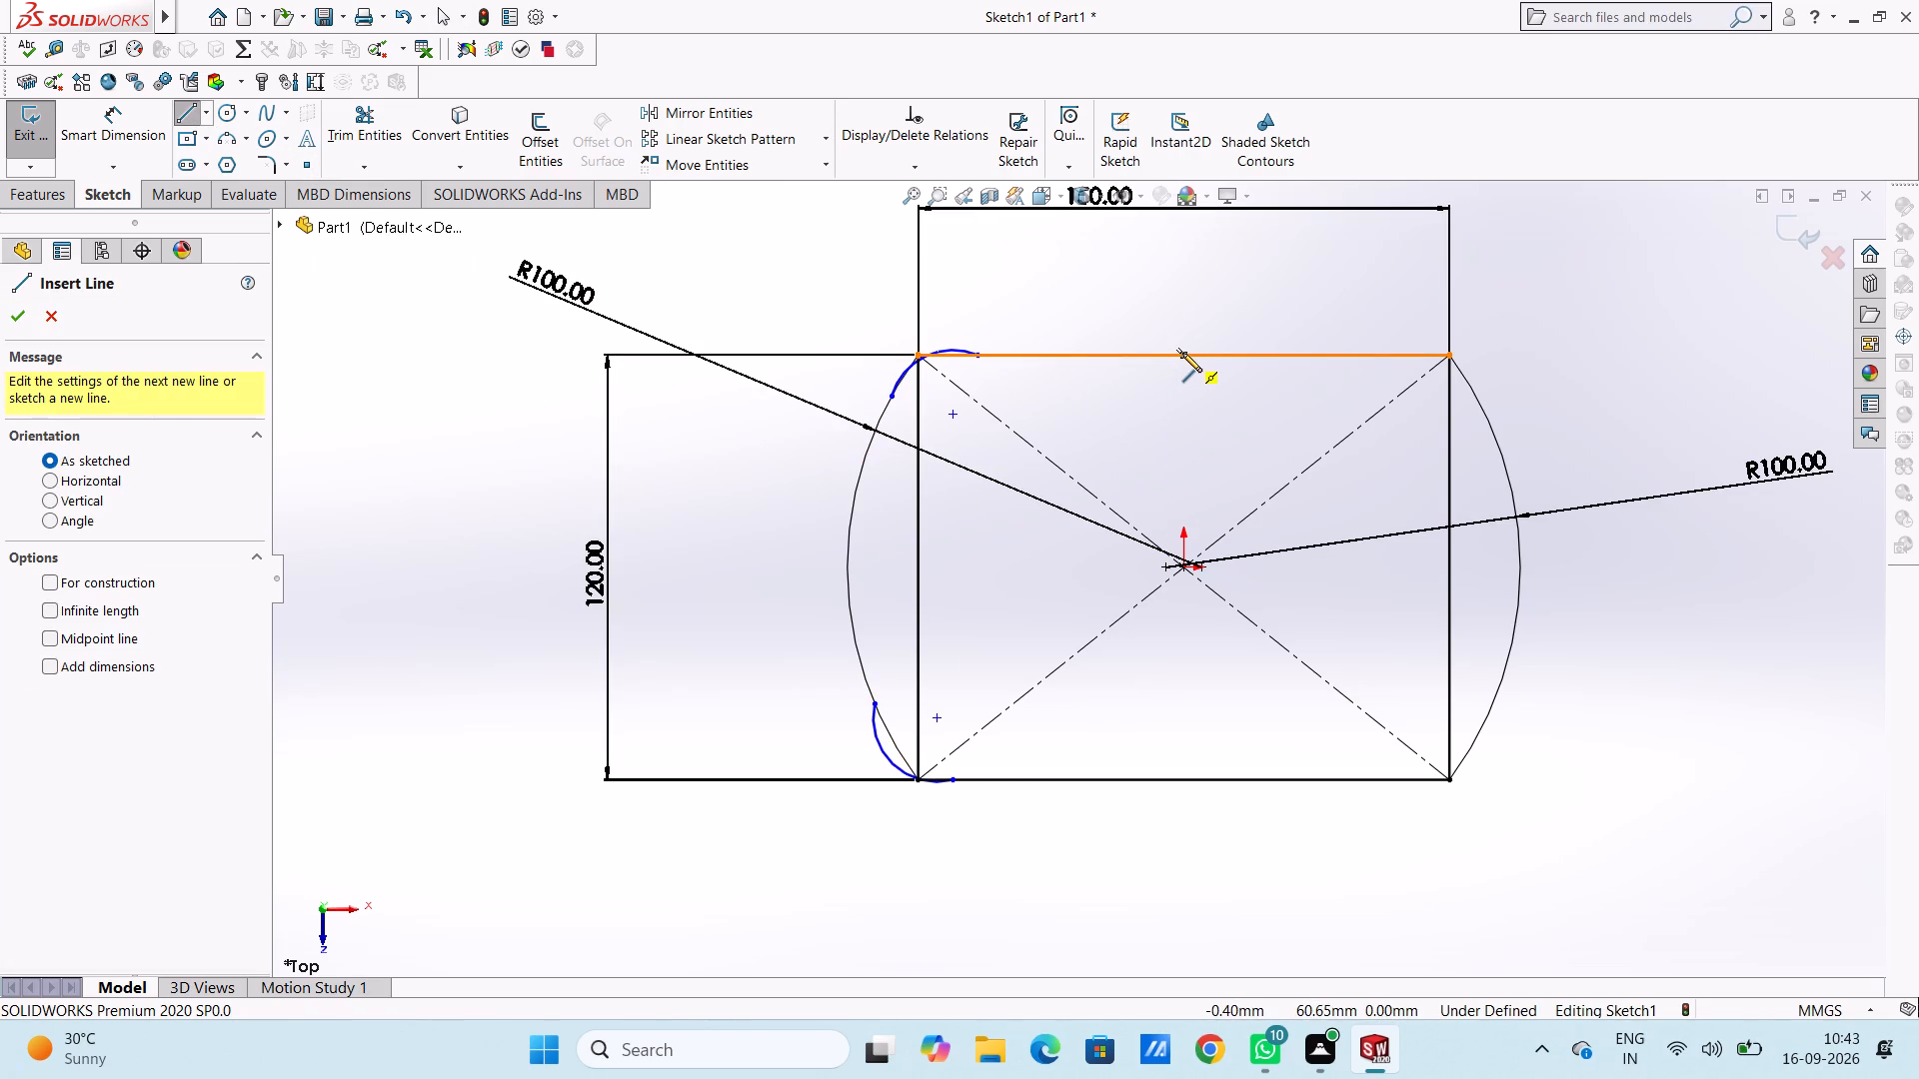
click(1182, 353)
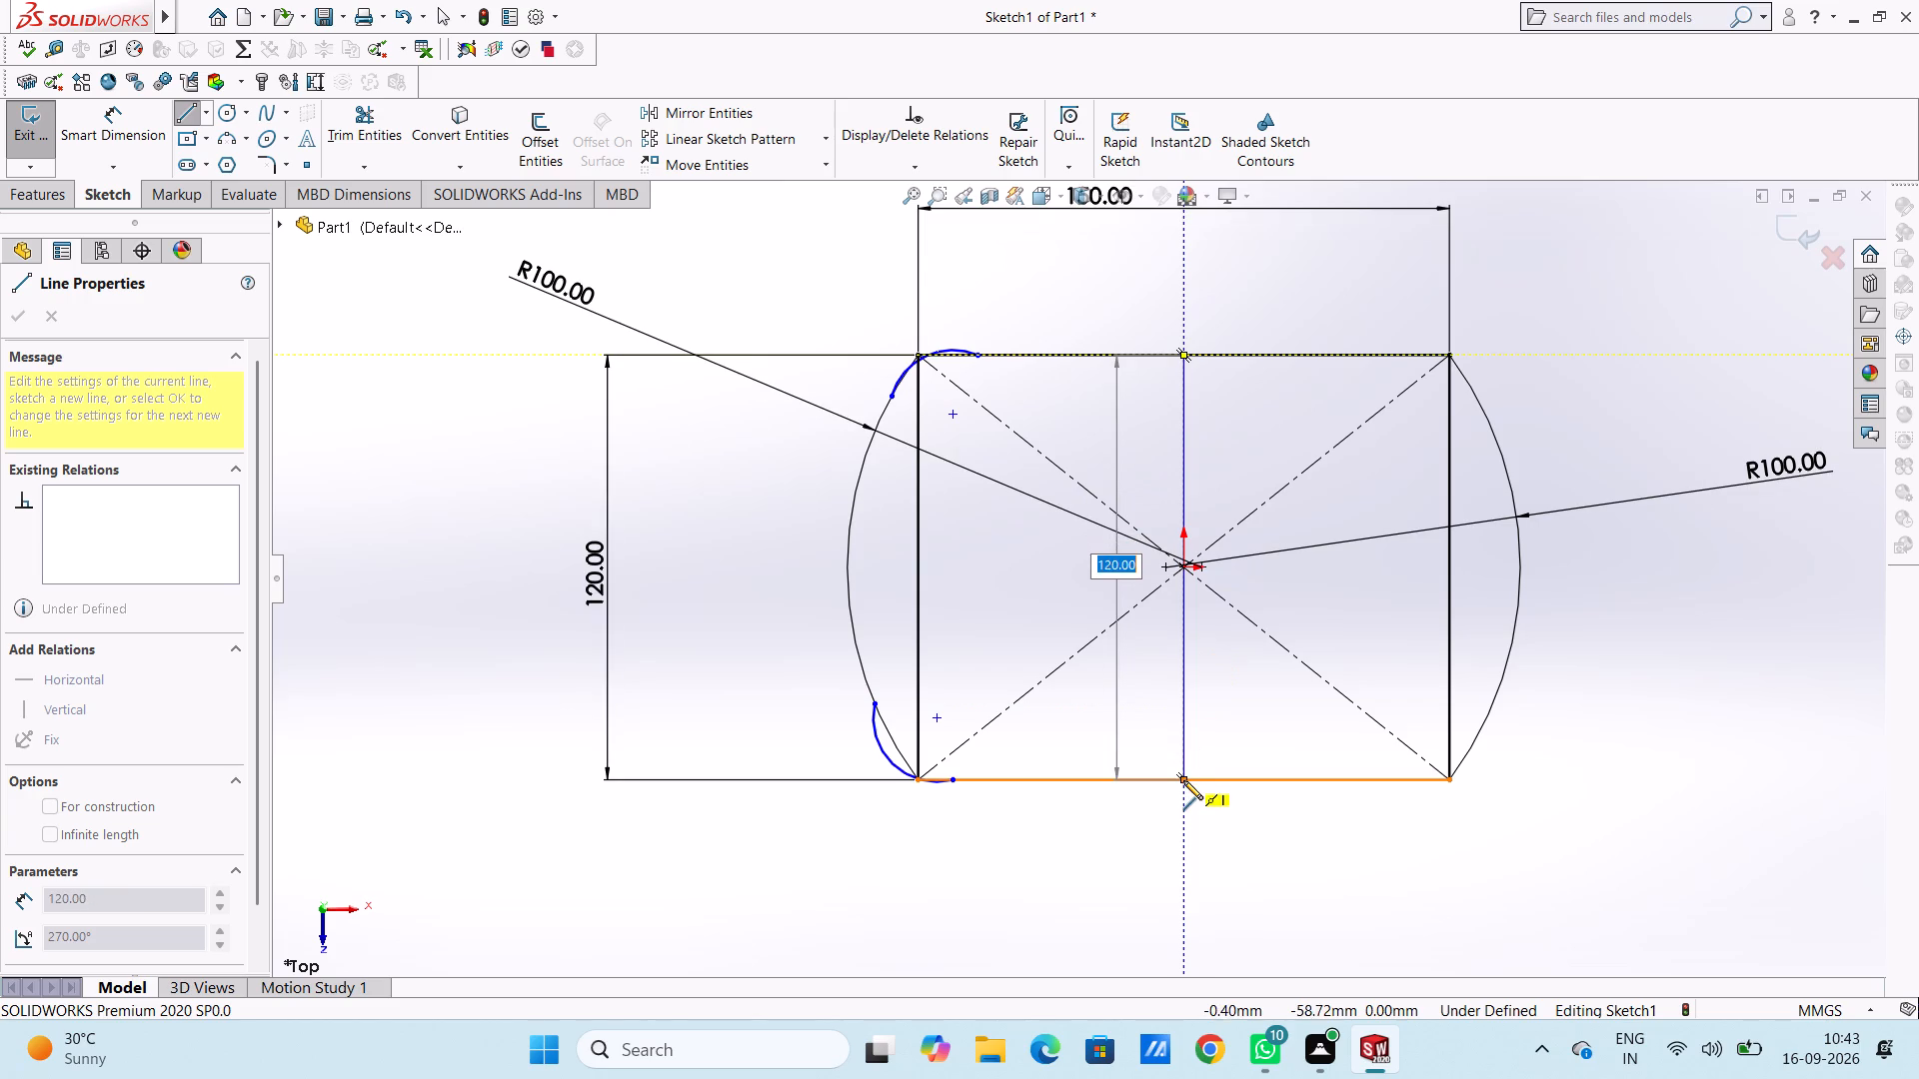
click(1183, 780)
key(Escape)
key(Escape)
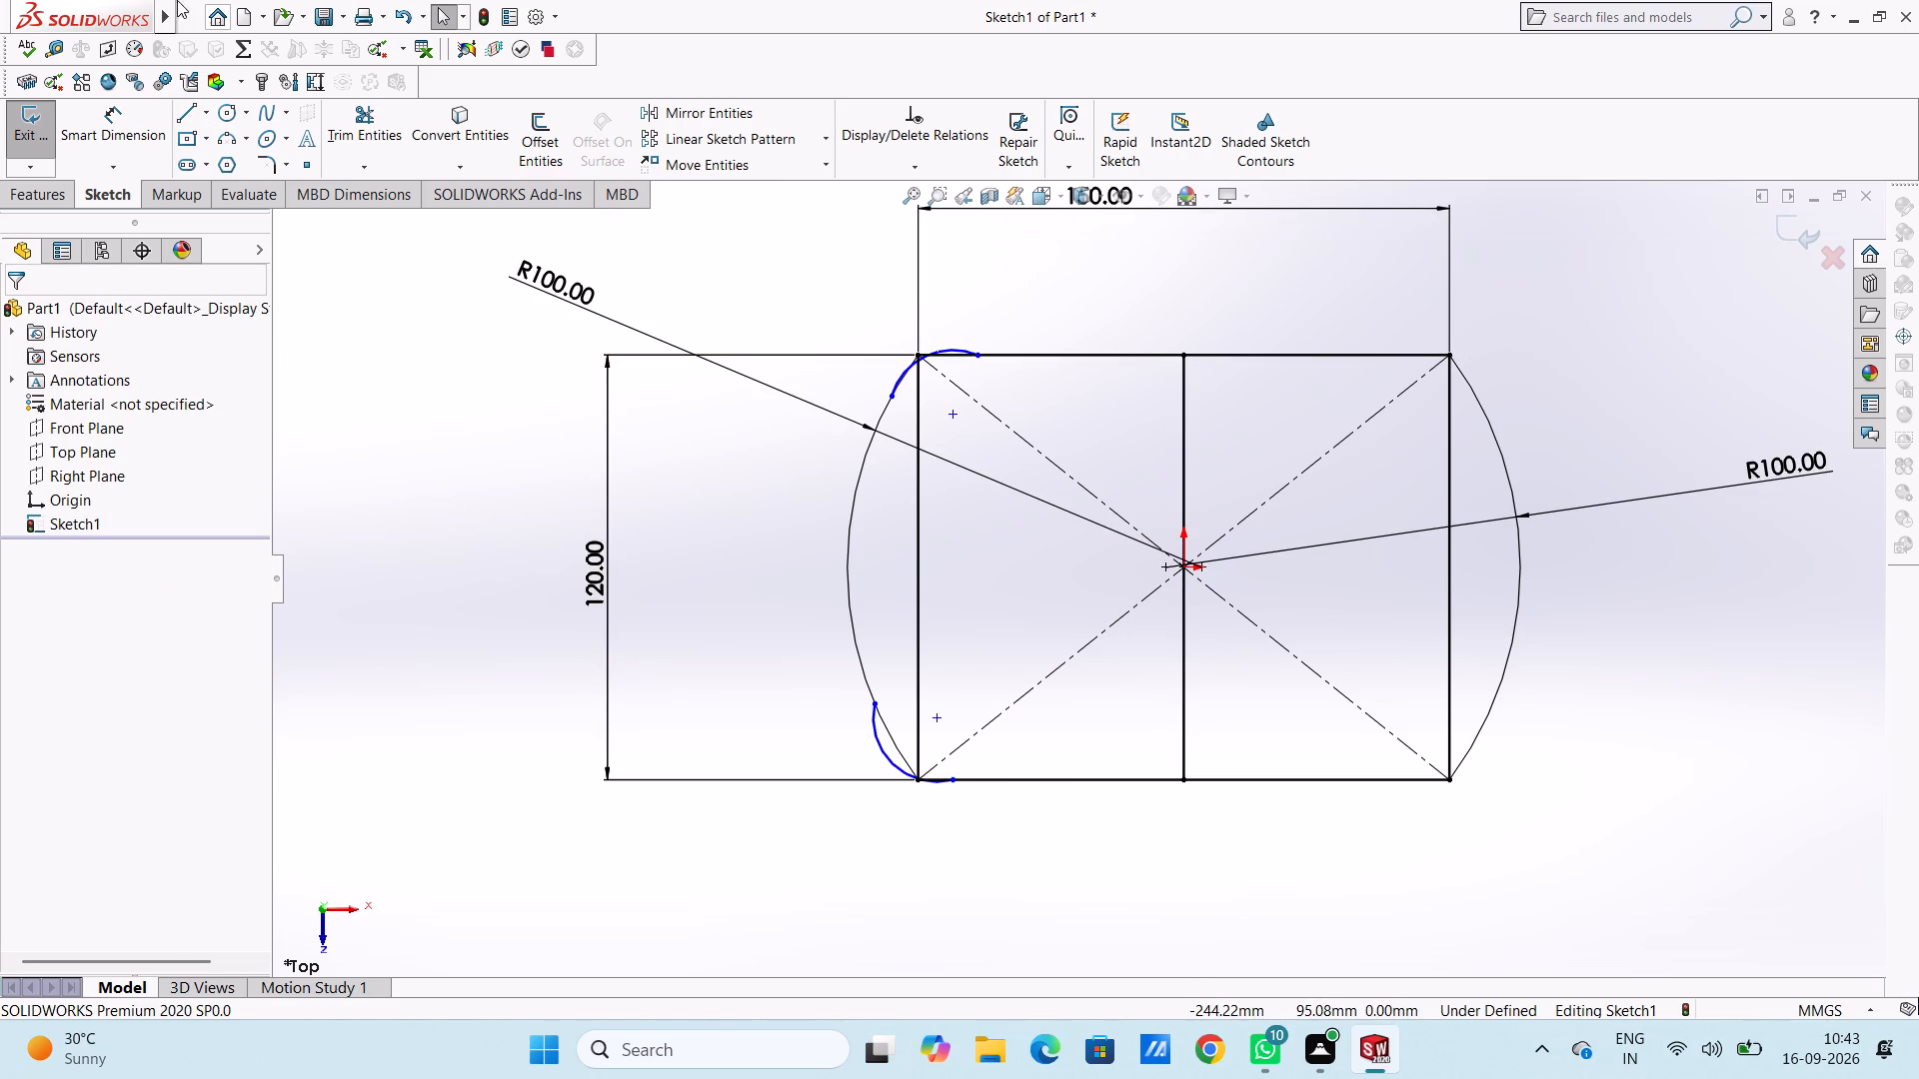
Add an 18 mm radius dimension to the arc at the rectangle's upper-left corner.
click(122, 143)
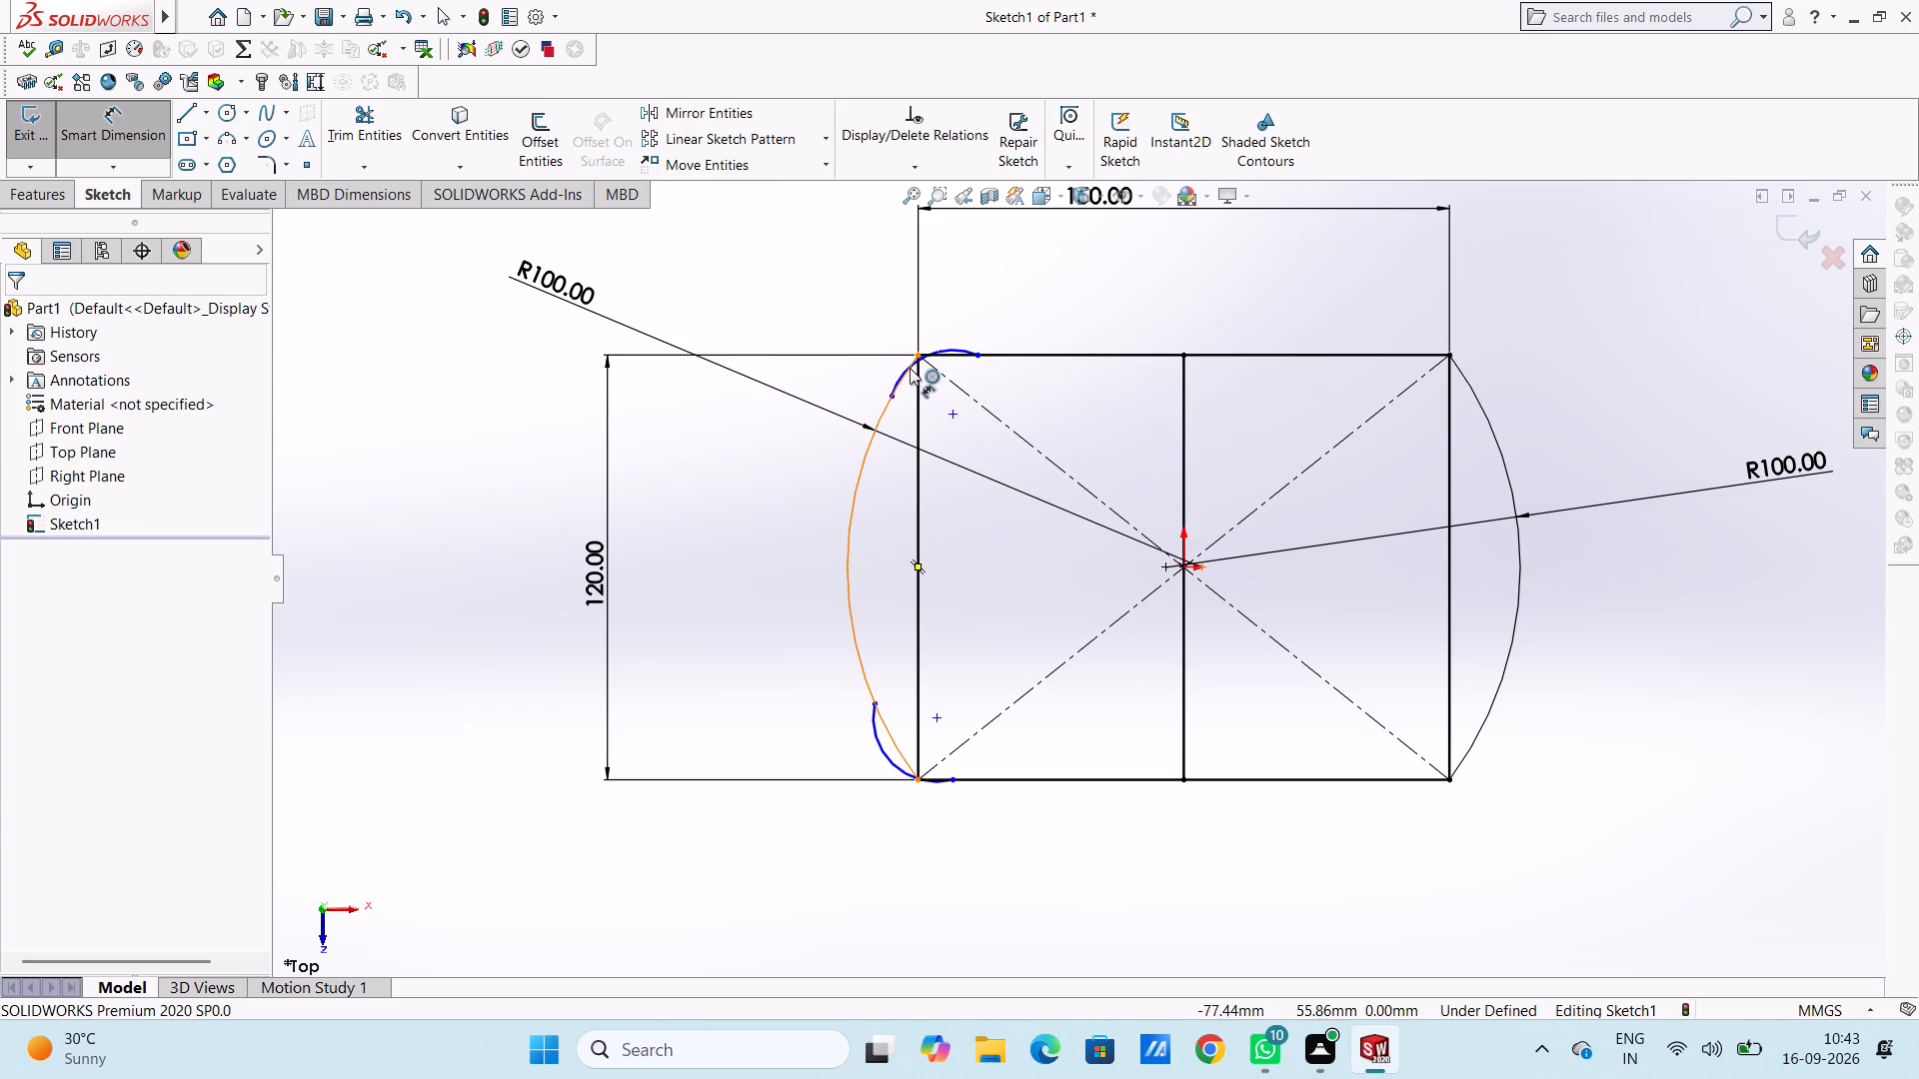
scroll(912, 360, down, 3)
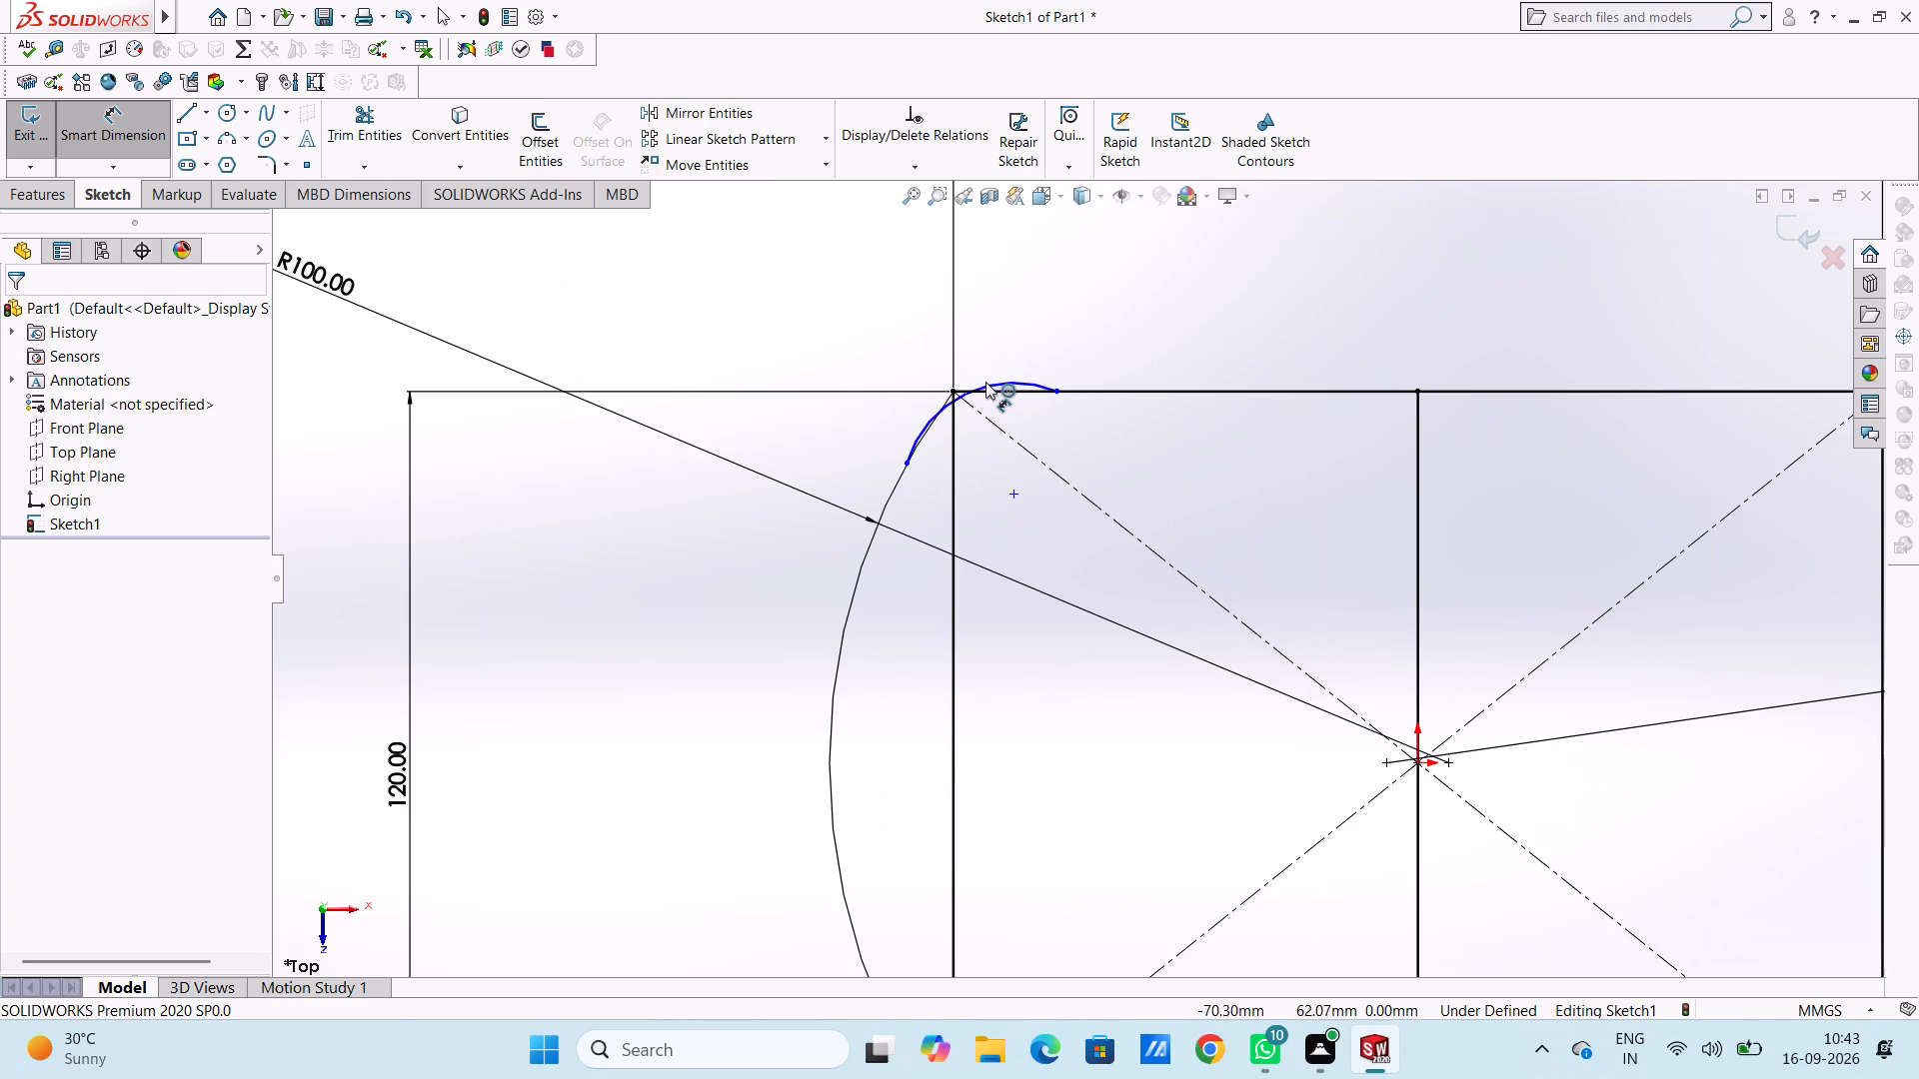
click(985, 382)
click(755, 270)
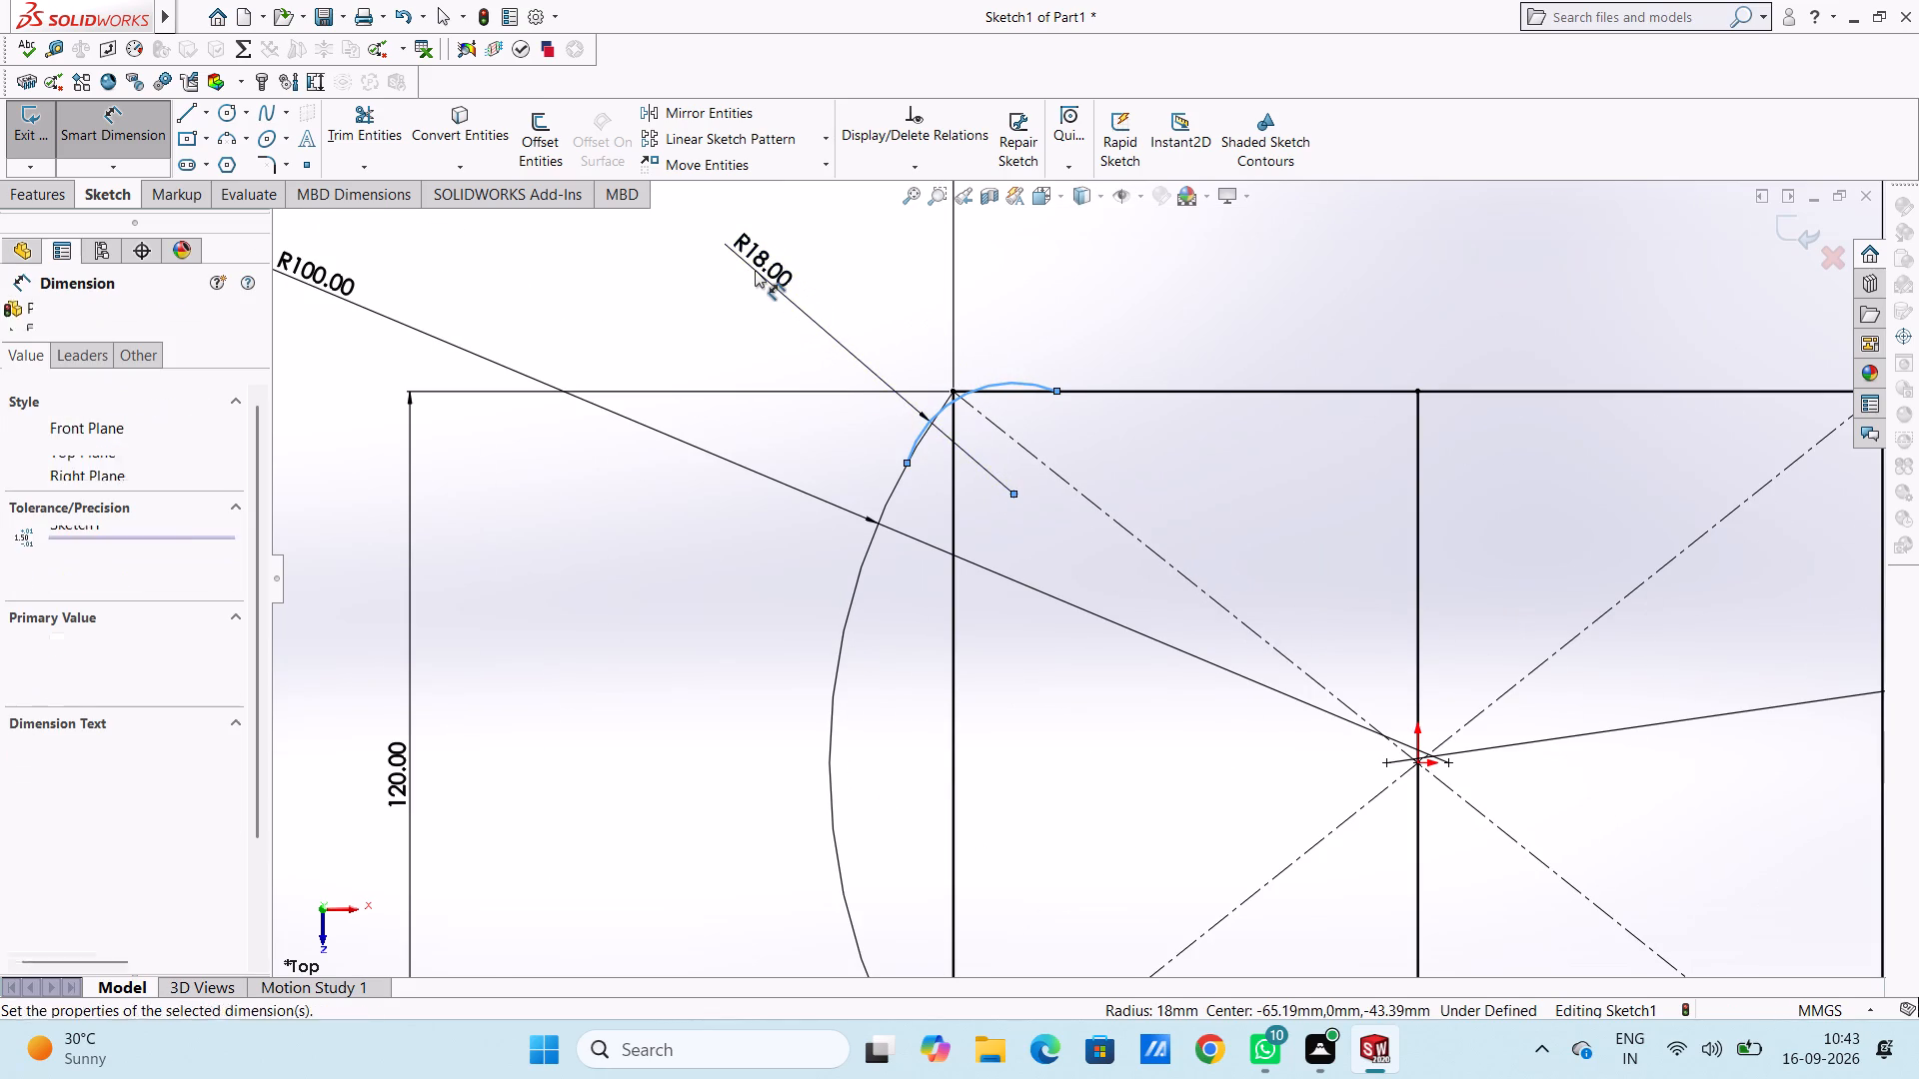
click(666, 247)
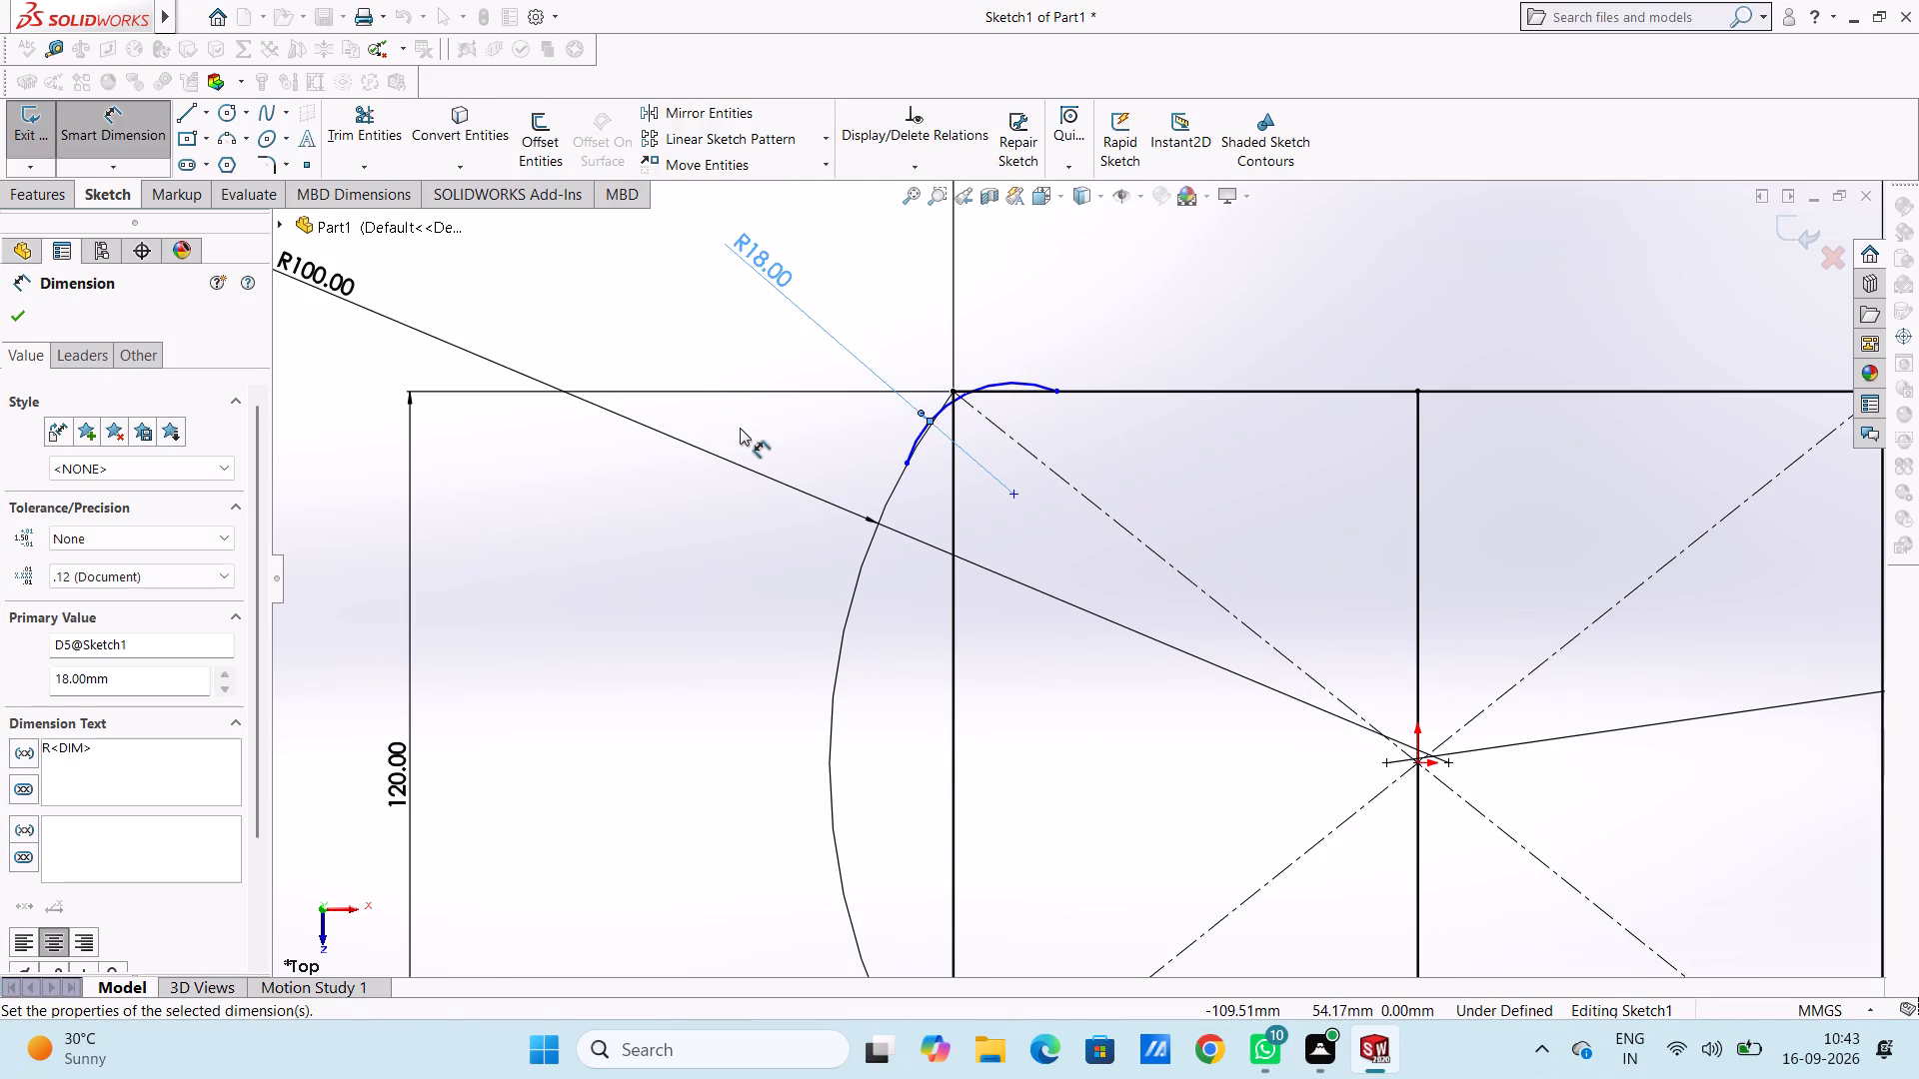
Add an 18 mm radius dimension to the arc at the rectangle's lower-left corner.
scroll(740, 426, down, 5)
scroll(740, 426, up, 12)
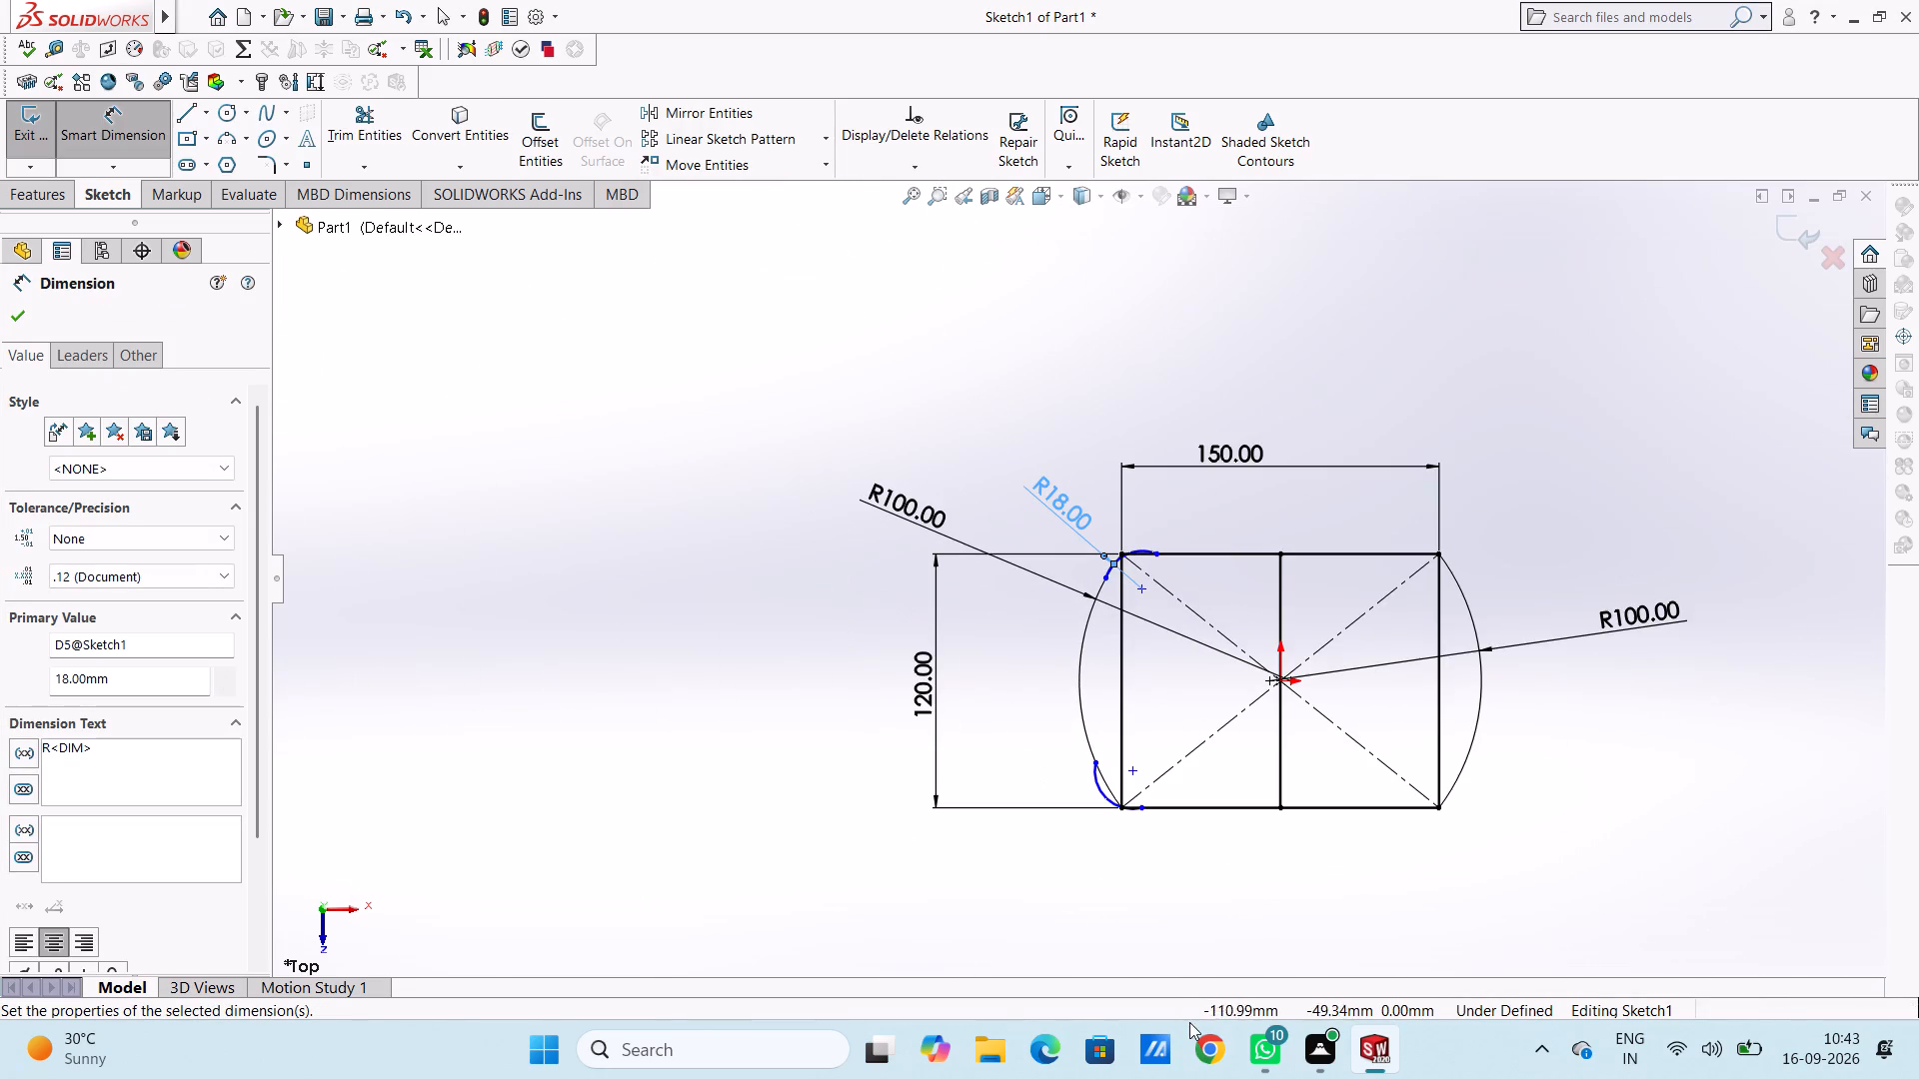
scroll(1143, 854, down, 3)
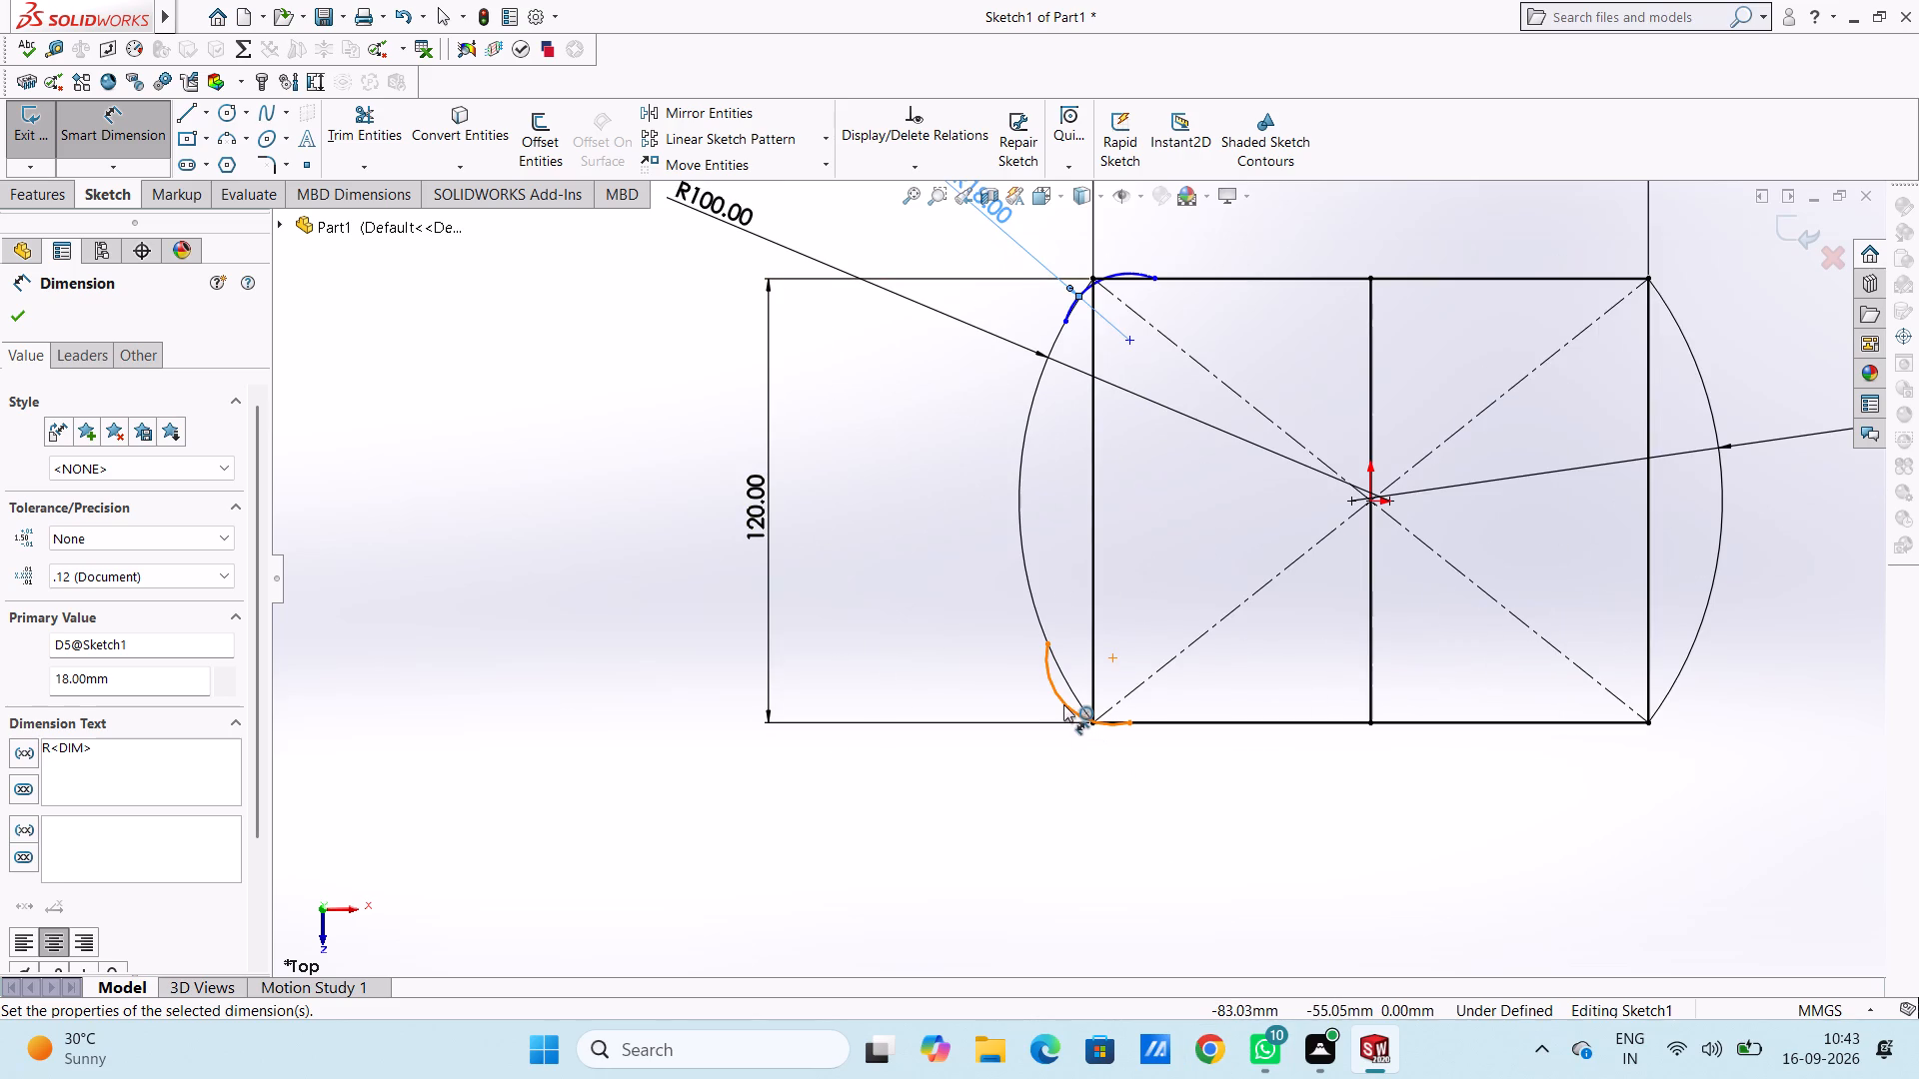
click(1063, 704)
click(849, 875)
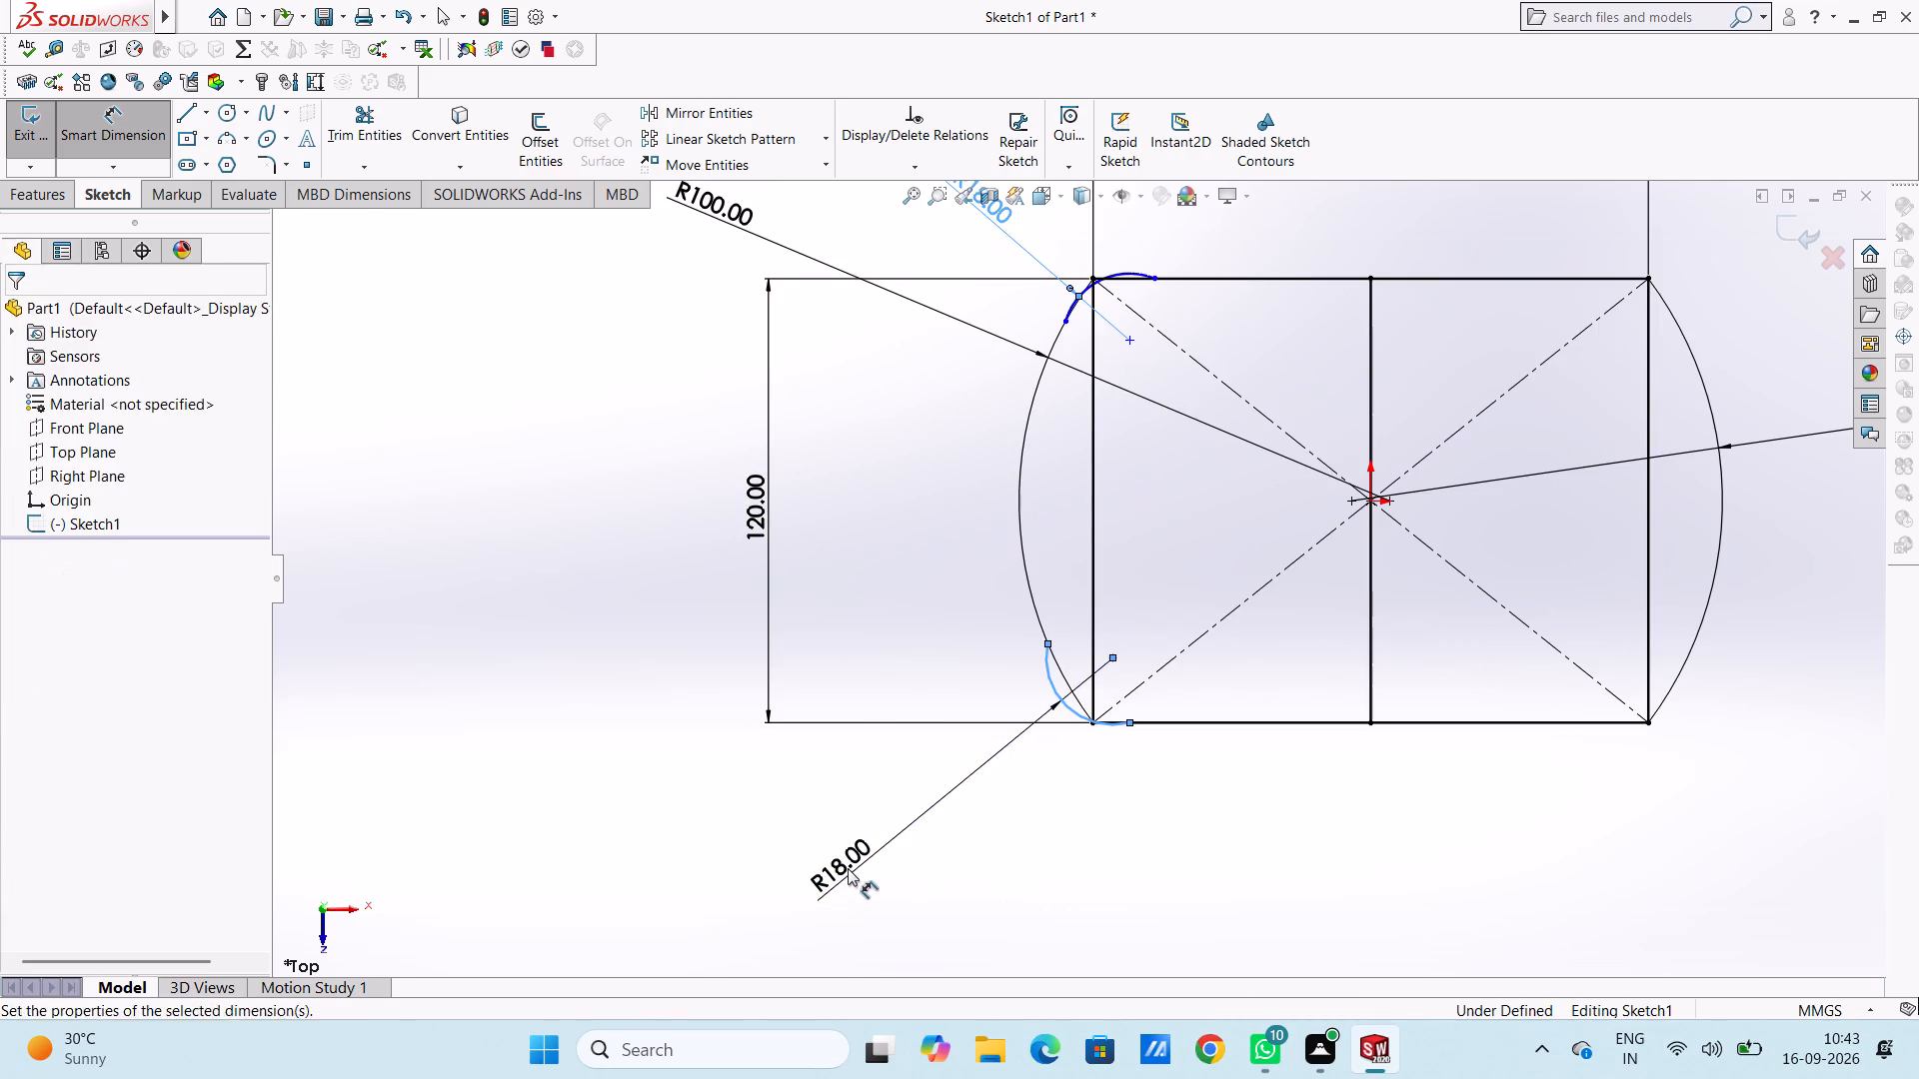
click(768, 838)
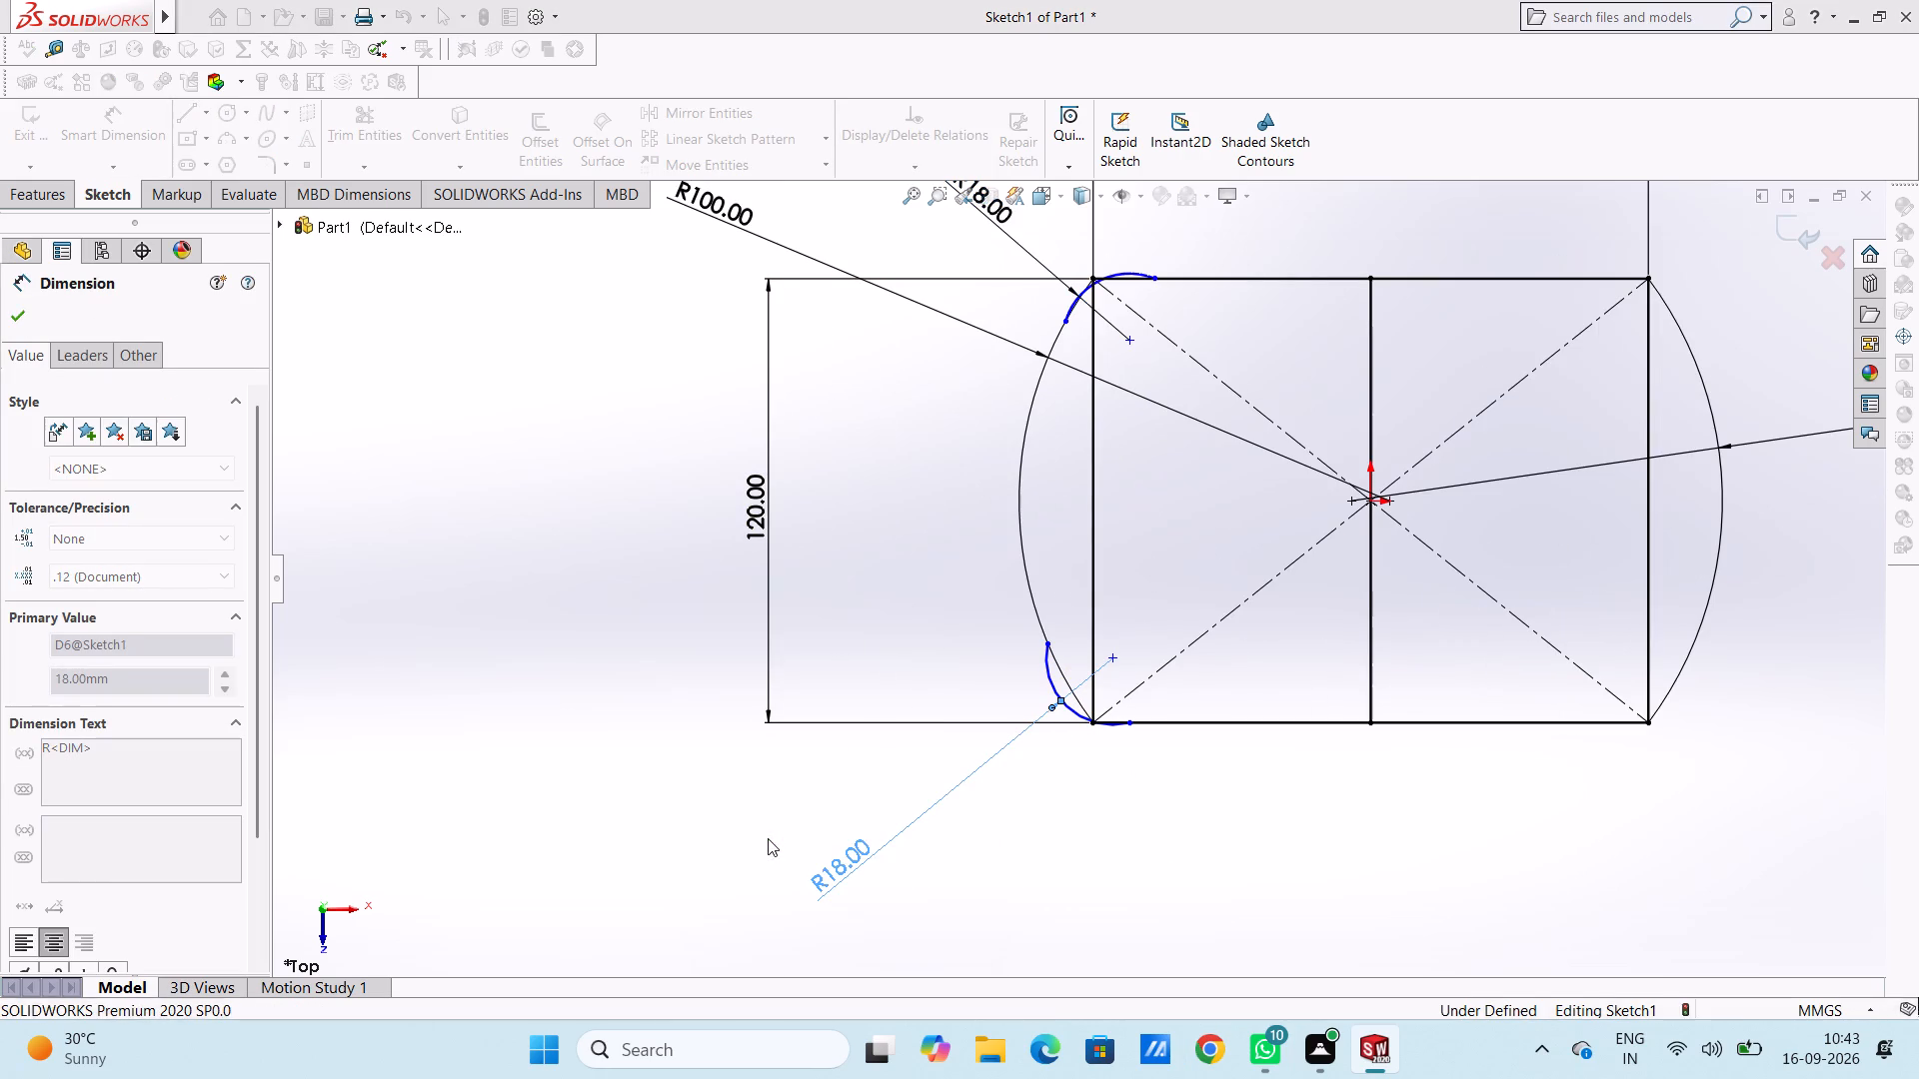
click(1057, 817)
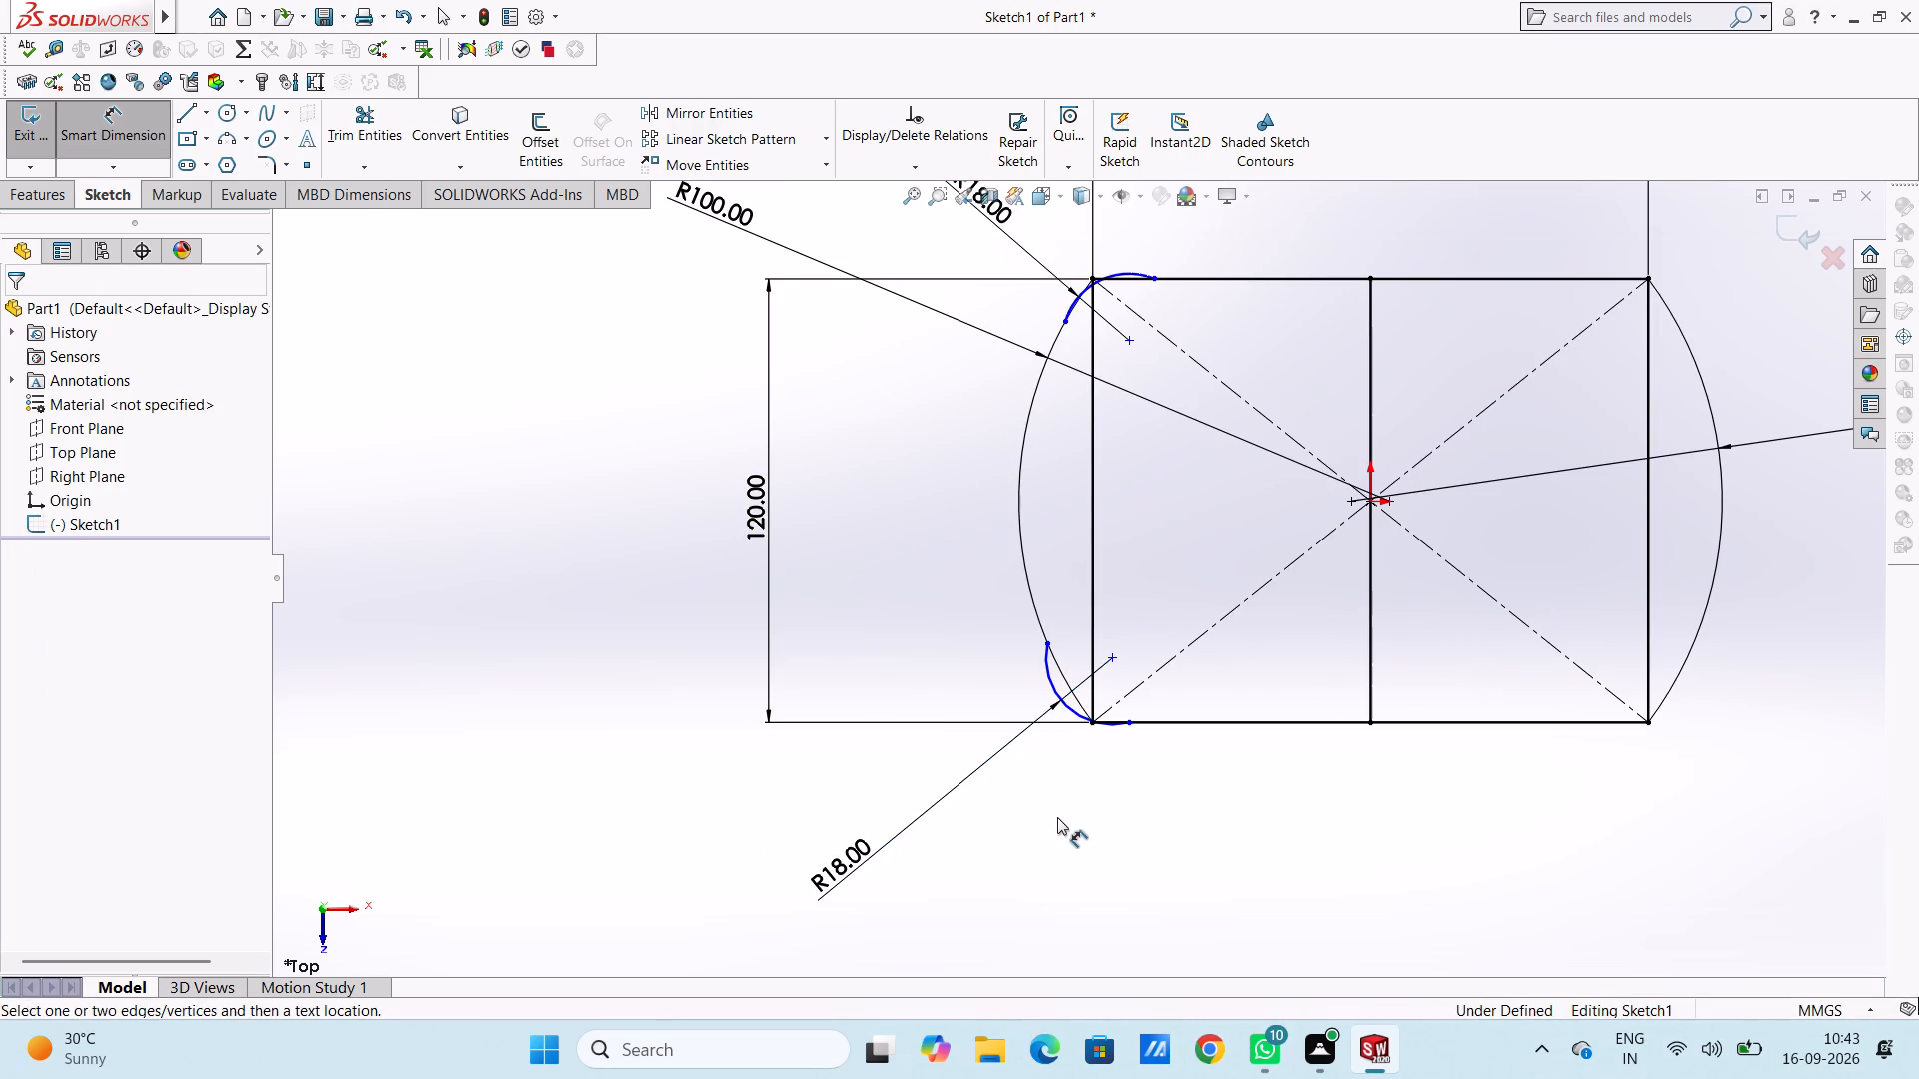
key(Escape)
key(Escape)
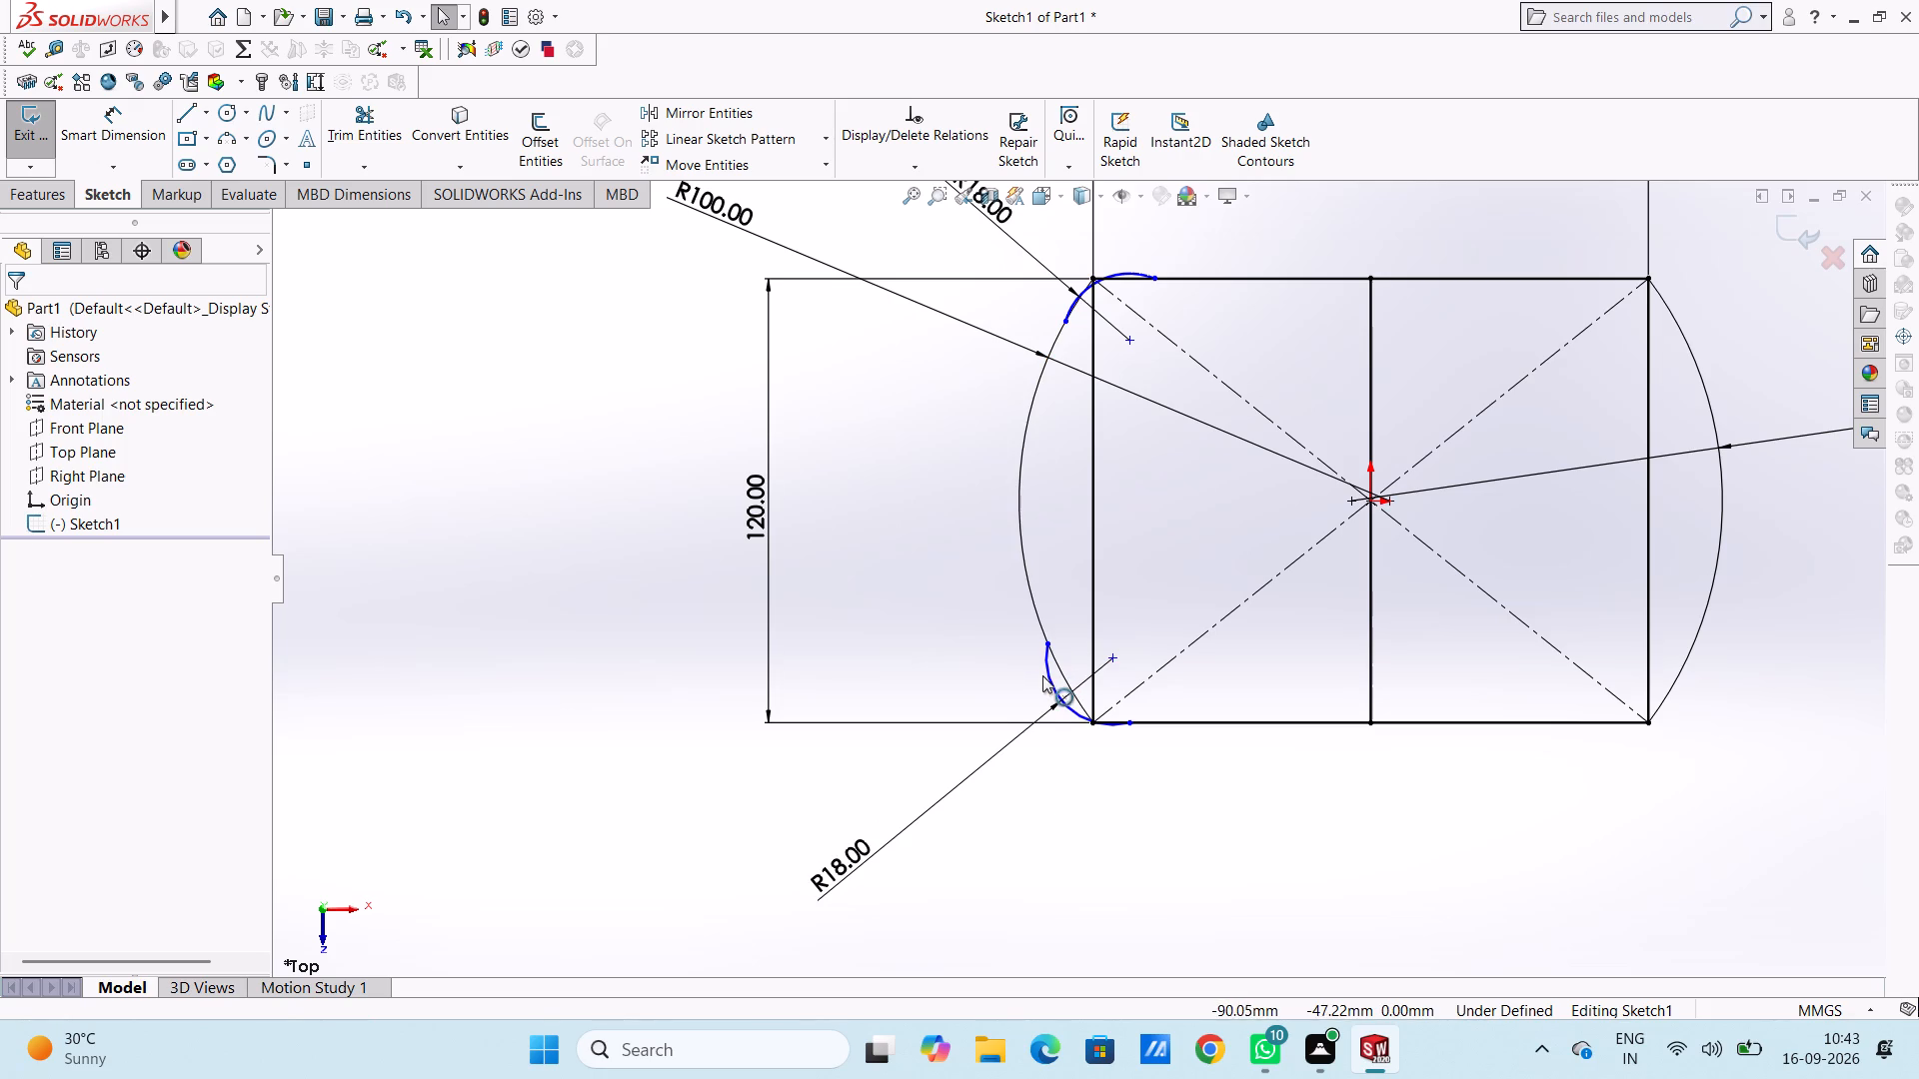
Make the lower-left corner arc tangent to the left 100 mm radius arc and to the rectangle's bottom edge.
click(1043, 674)
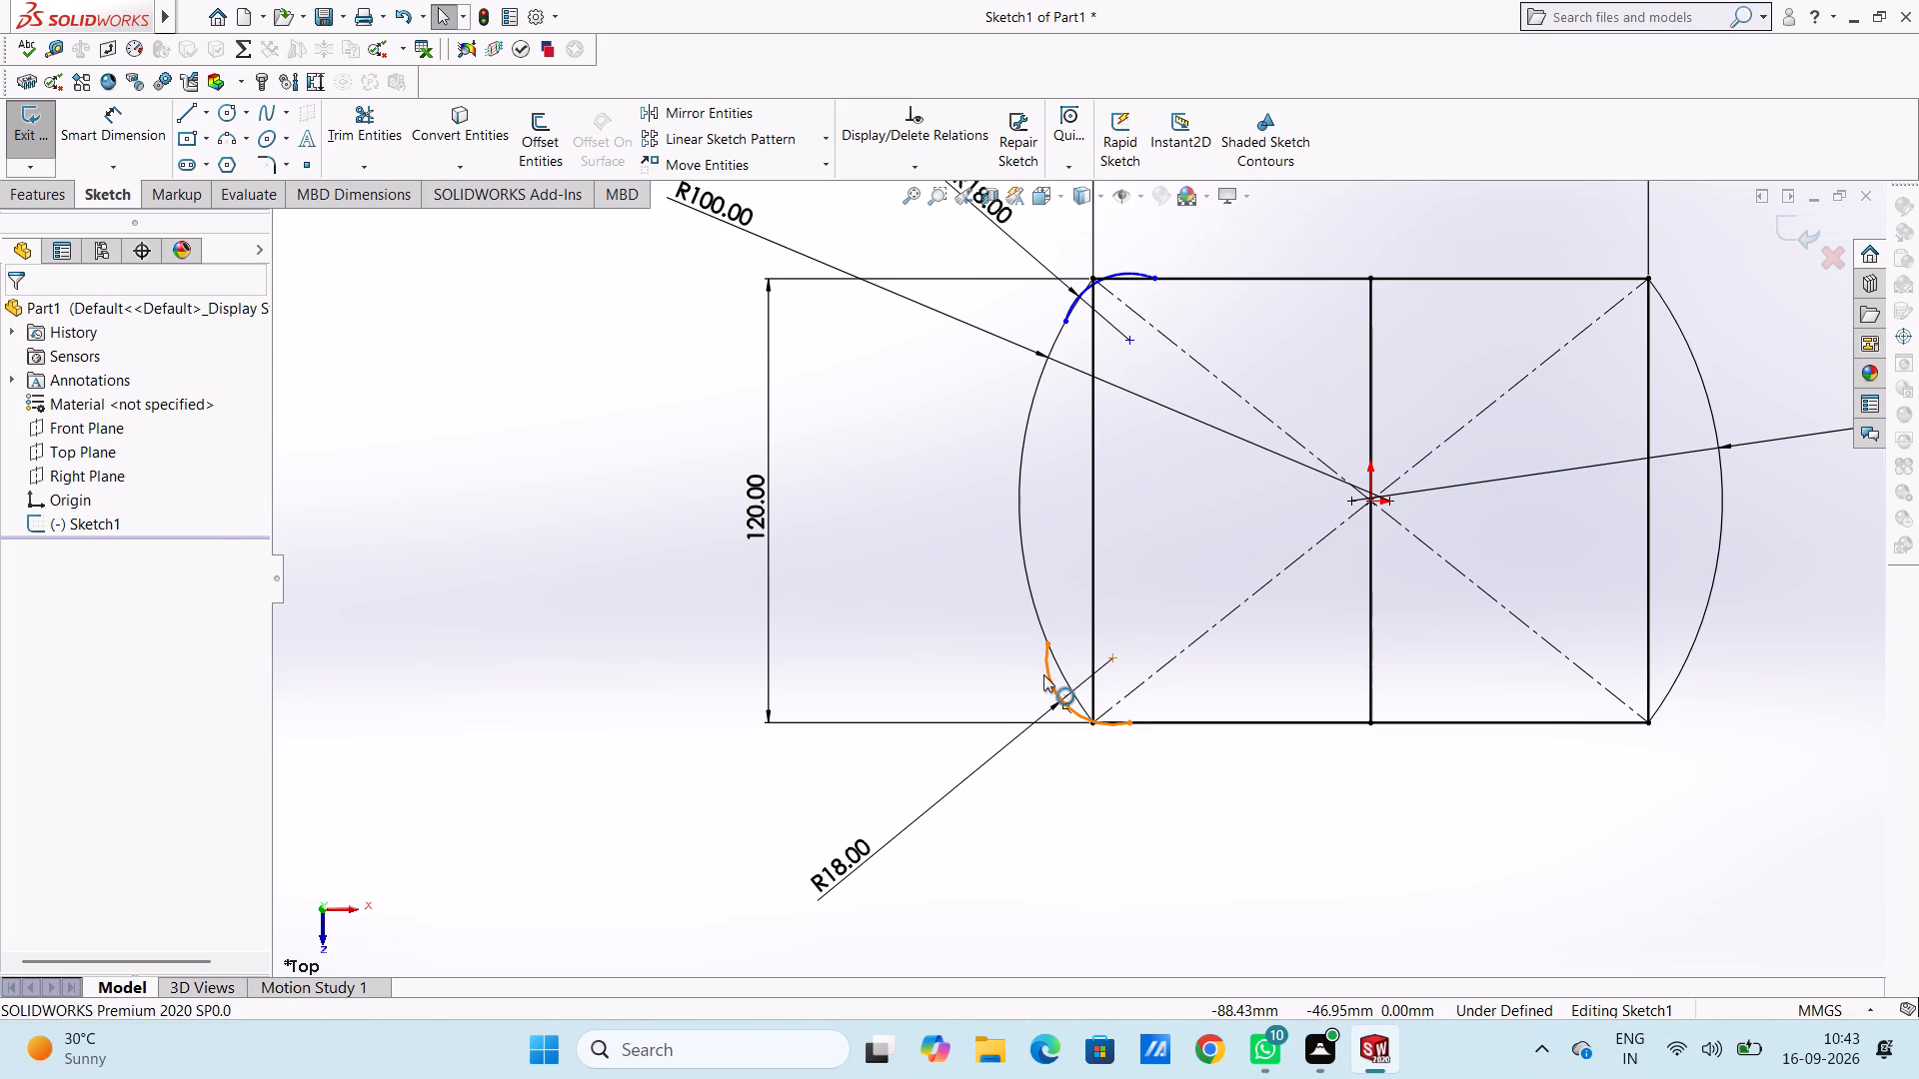
ctrl+click(1031, 603)
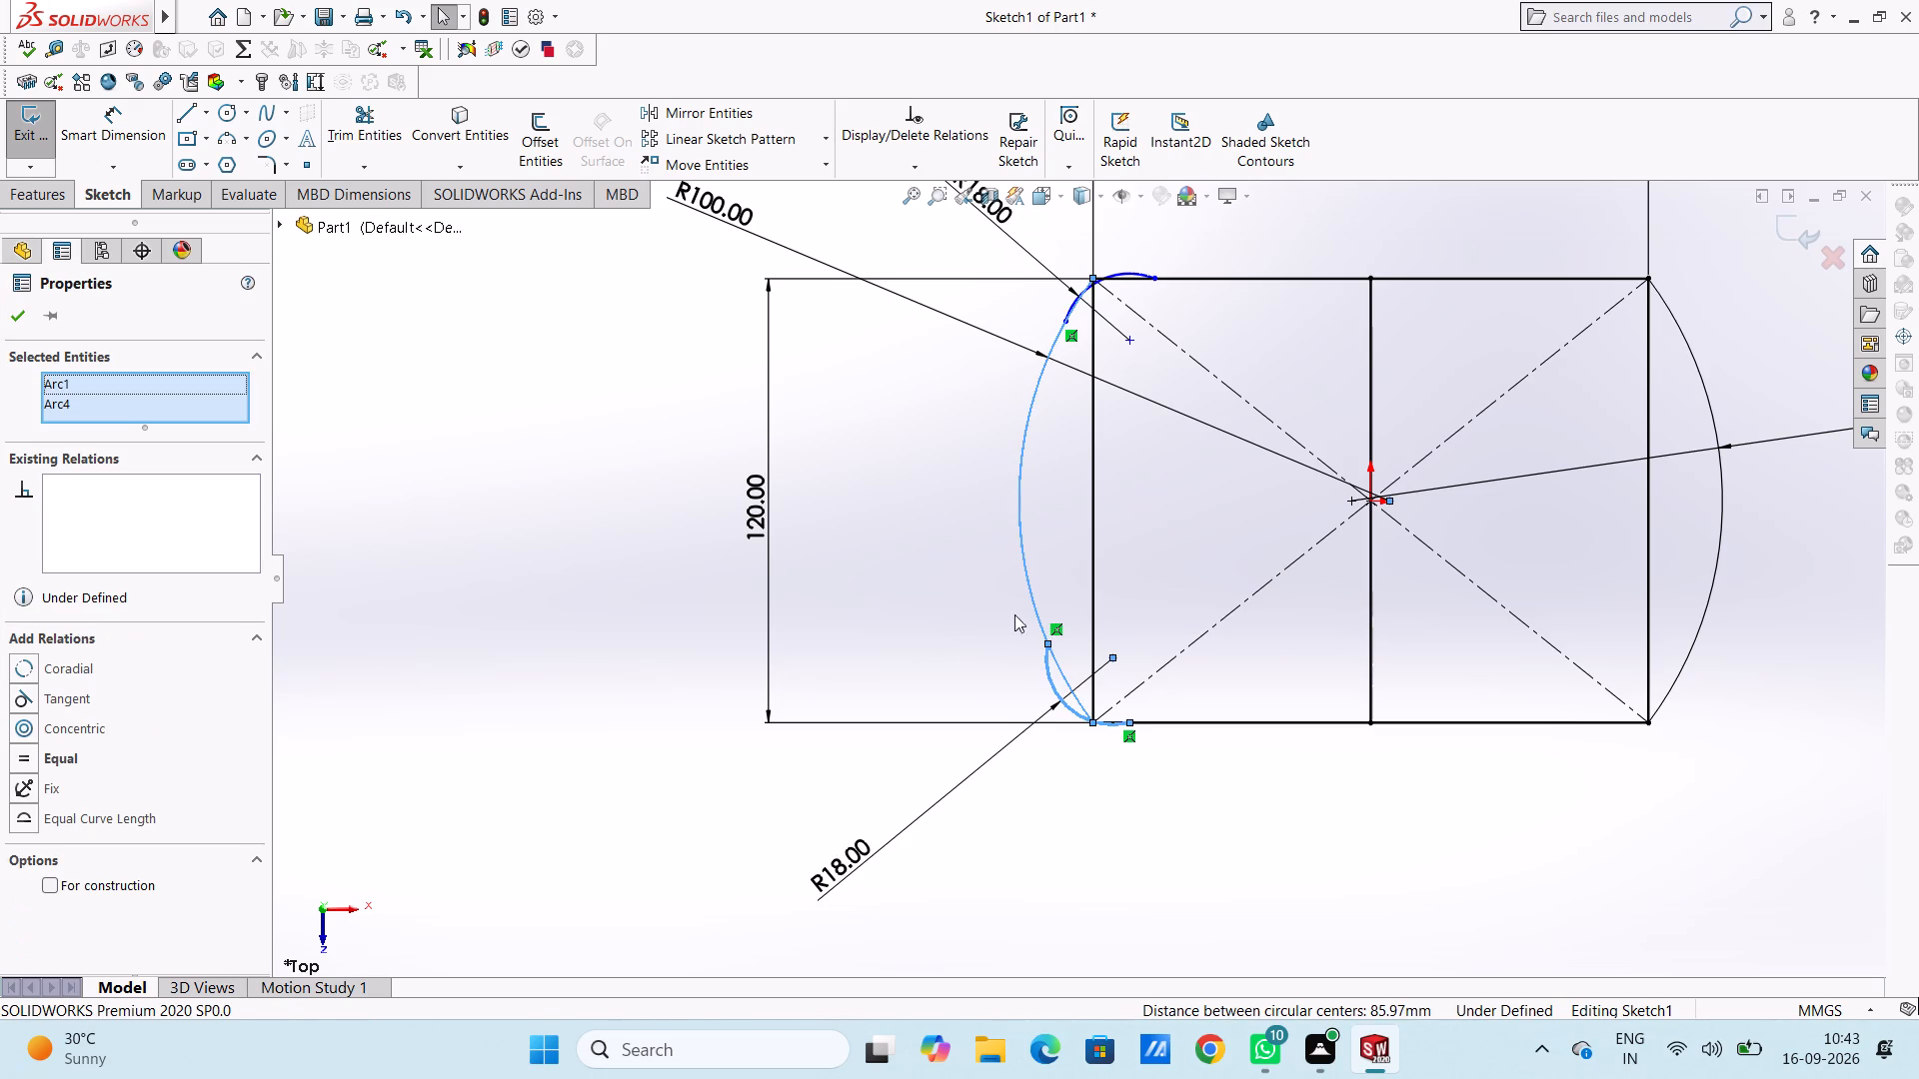
click(20, 694)
click(599, 734)
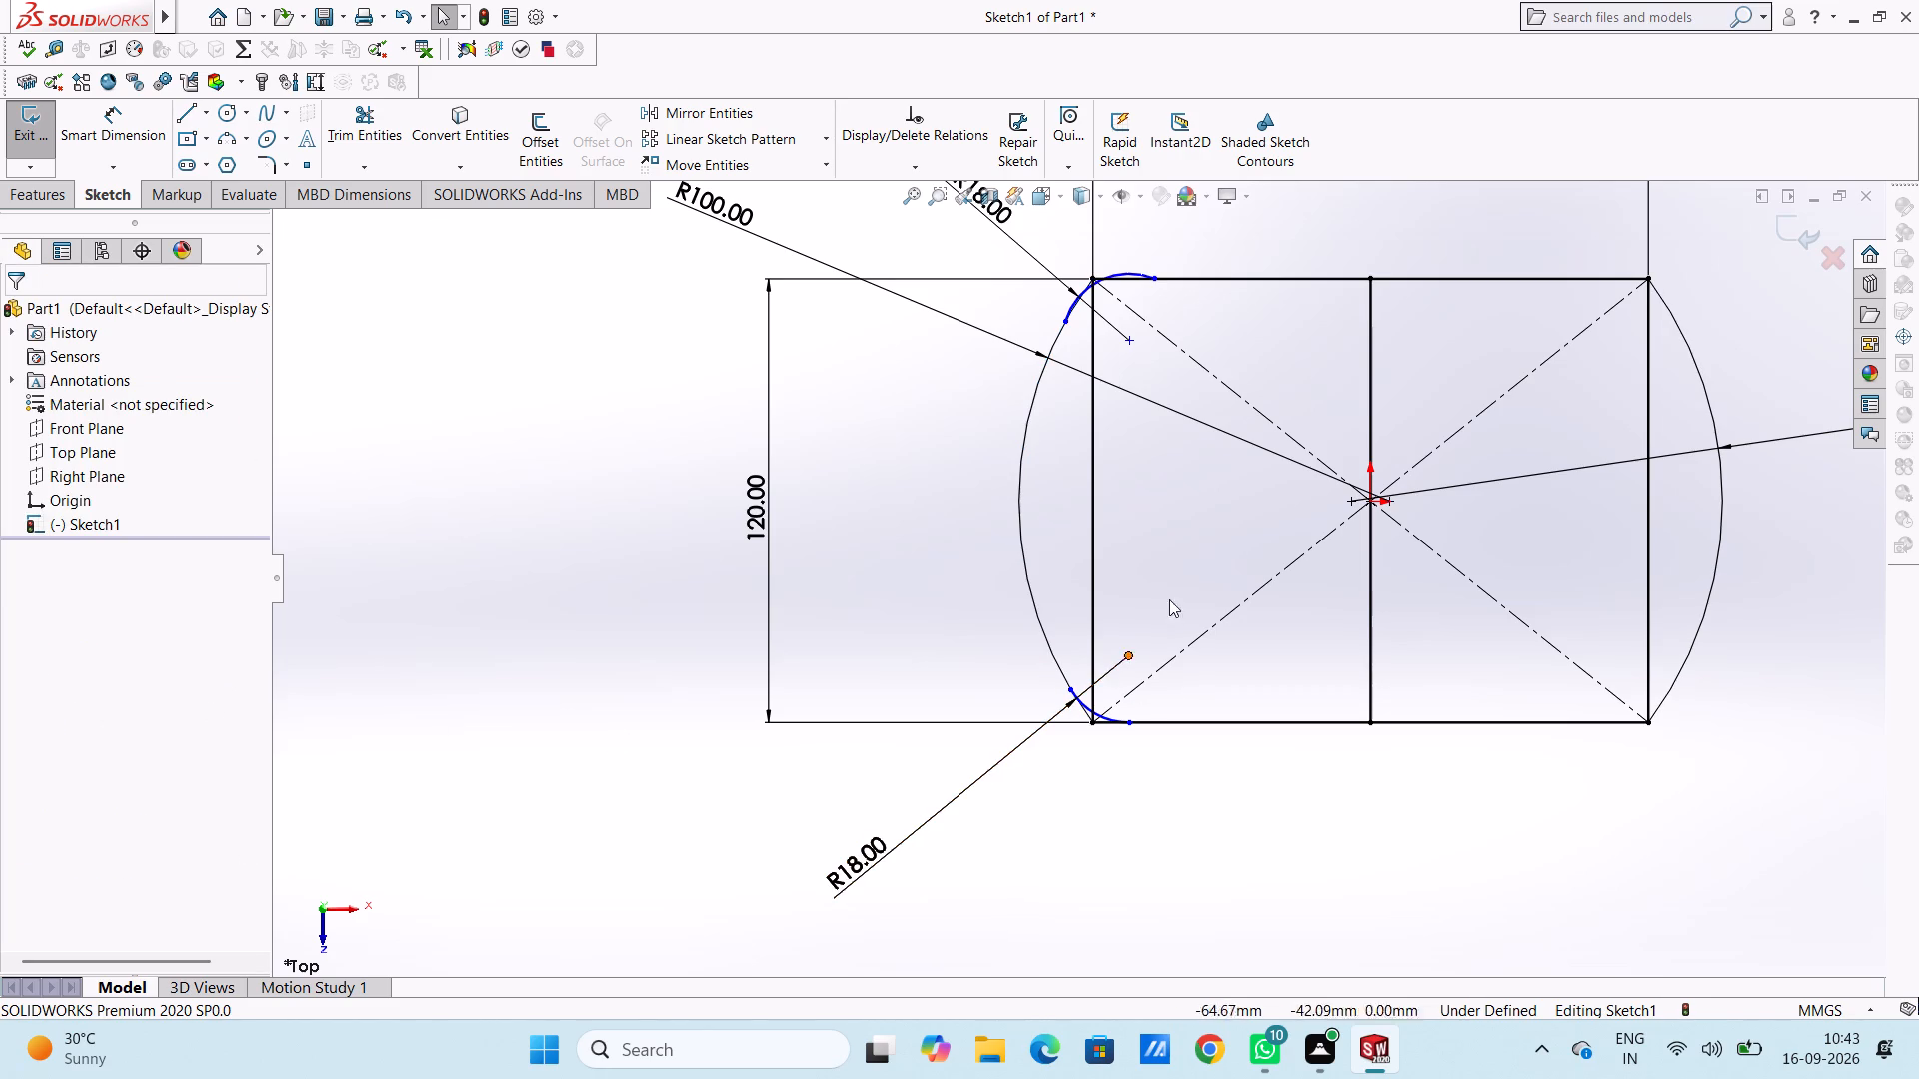
scroll(1079, 750, down, 4)
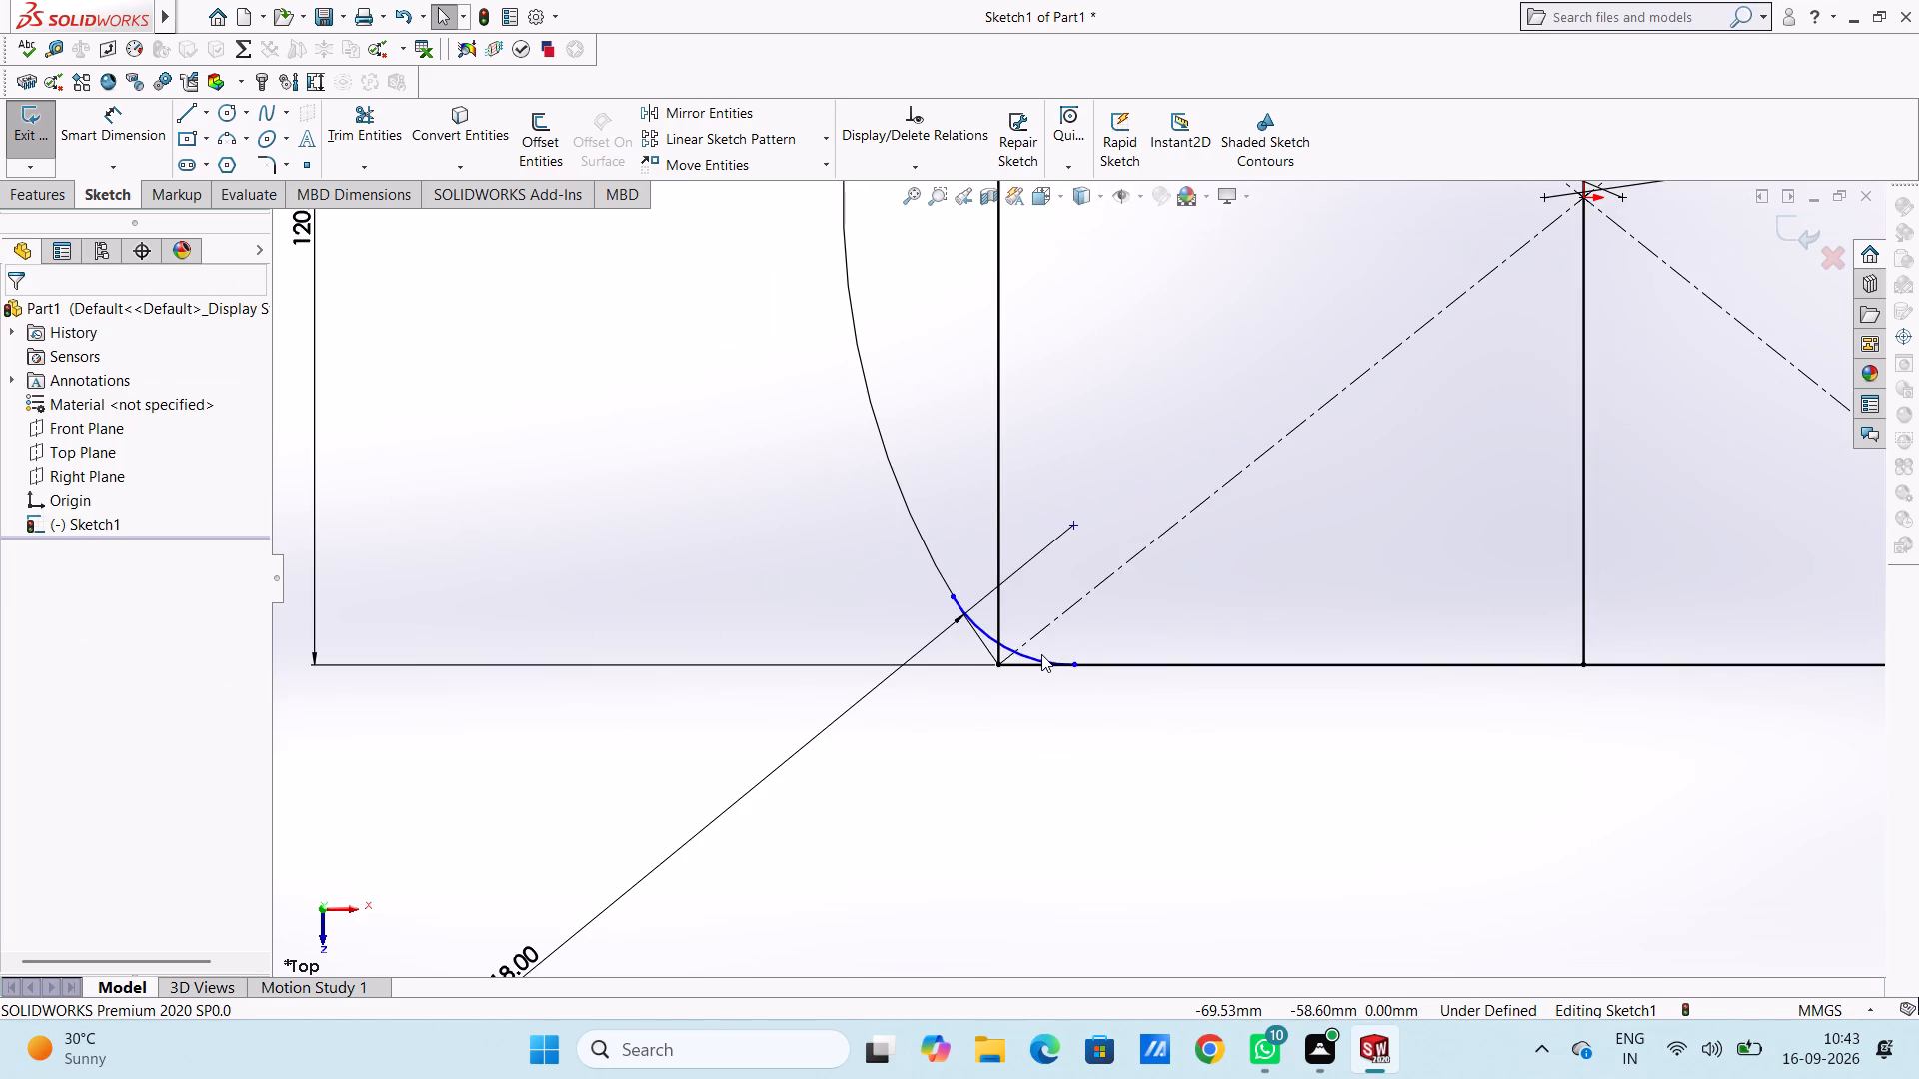
click(1038, 657)
ctrl+click(1113, 660)
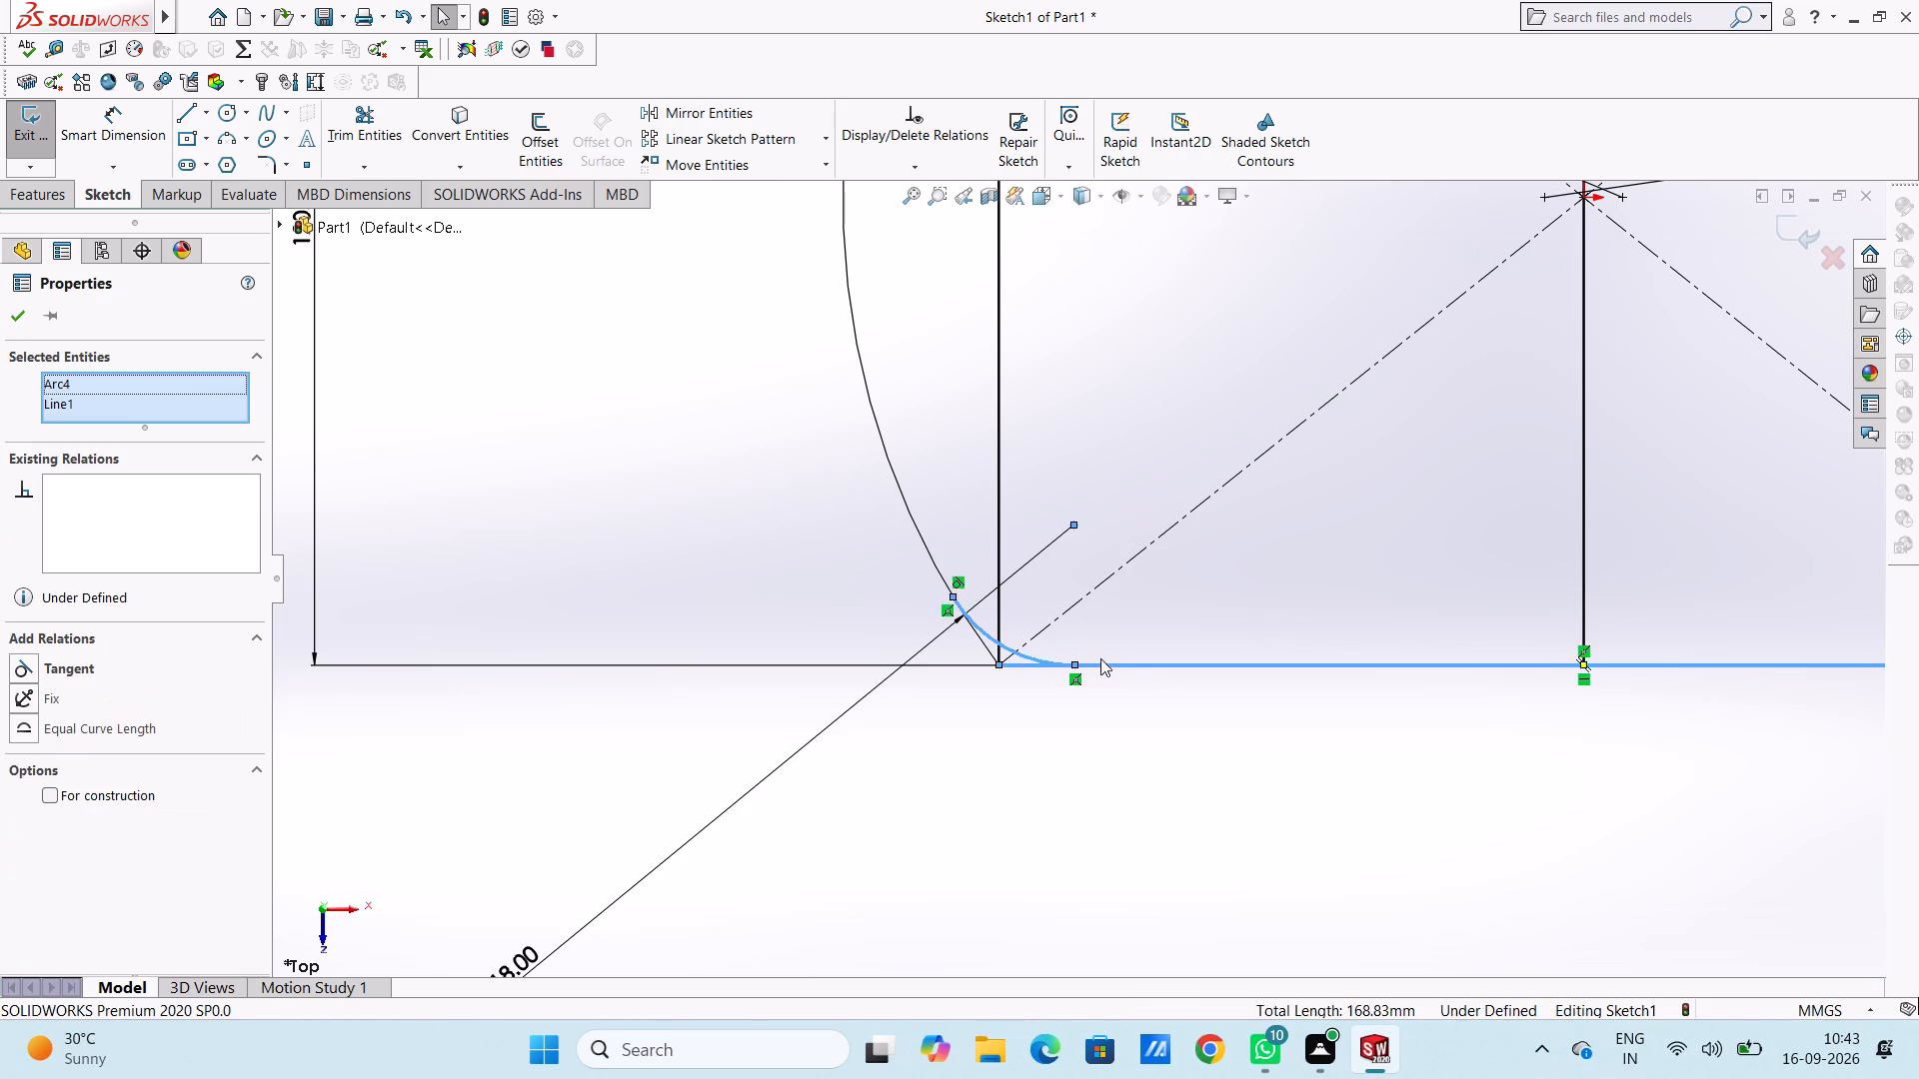
click(29, 664)
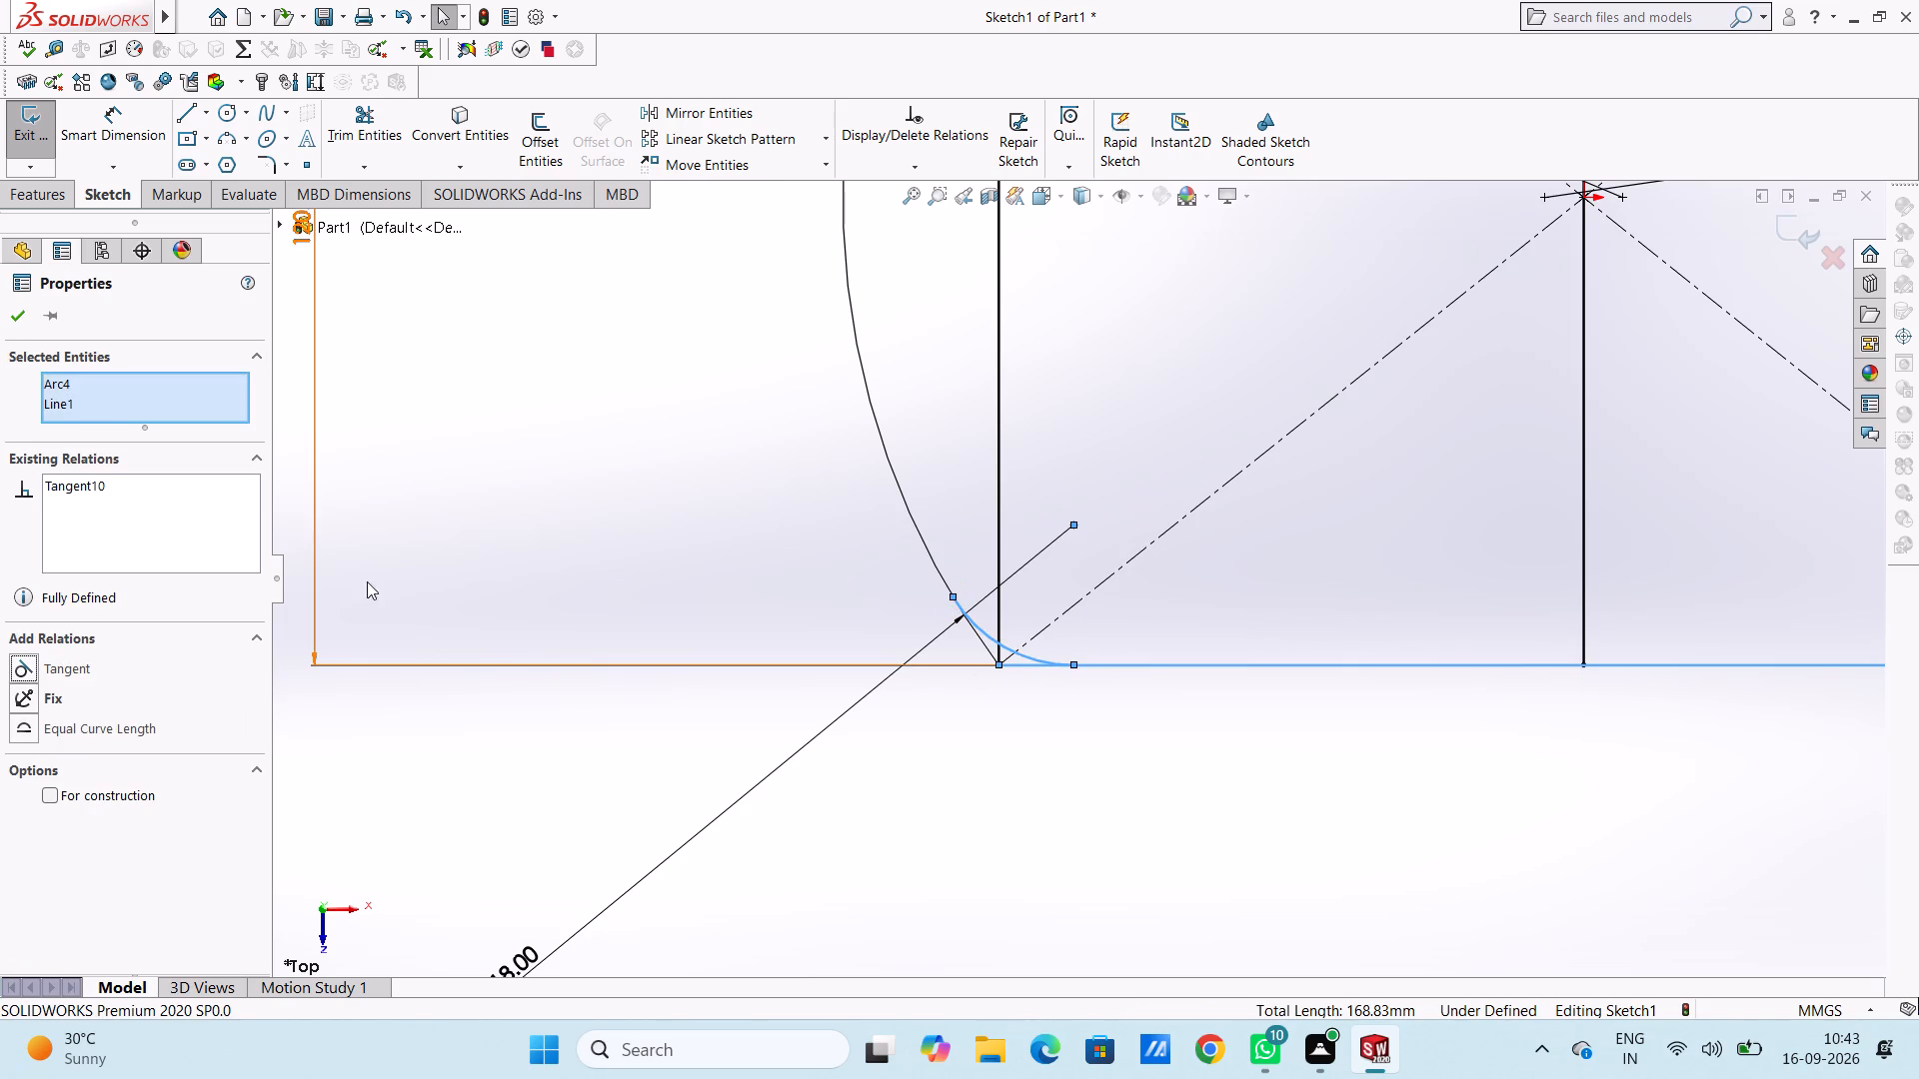
click(422, 541)
Make the upper-left corner arc tangent to the left 100 mm radius arc and to the rectangle's top edge.
scroll(851, 595, up, 1)
scroll(851, 595, down, 4)
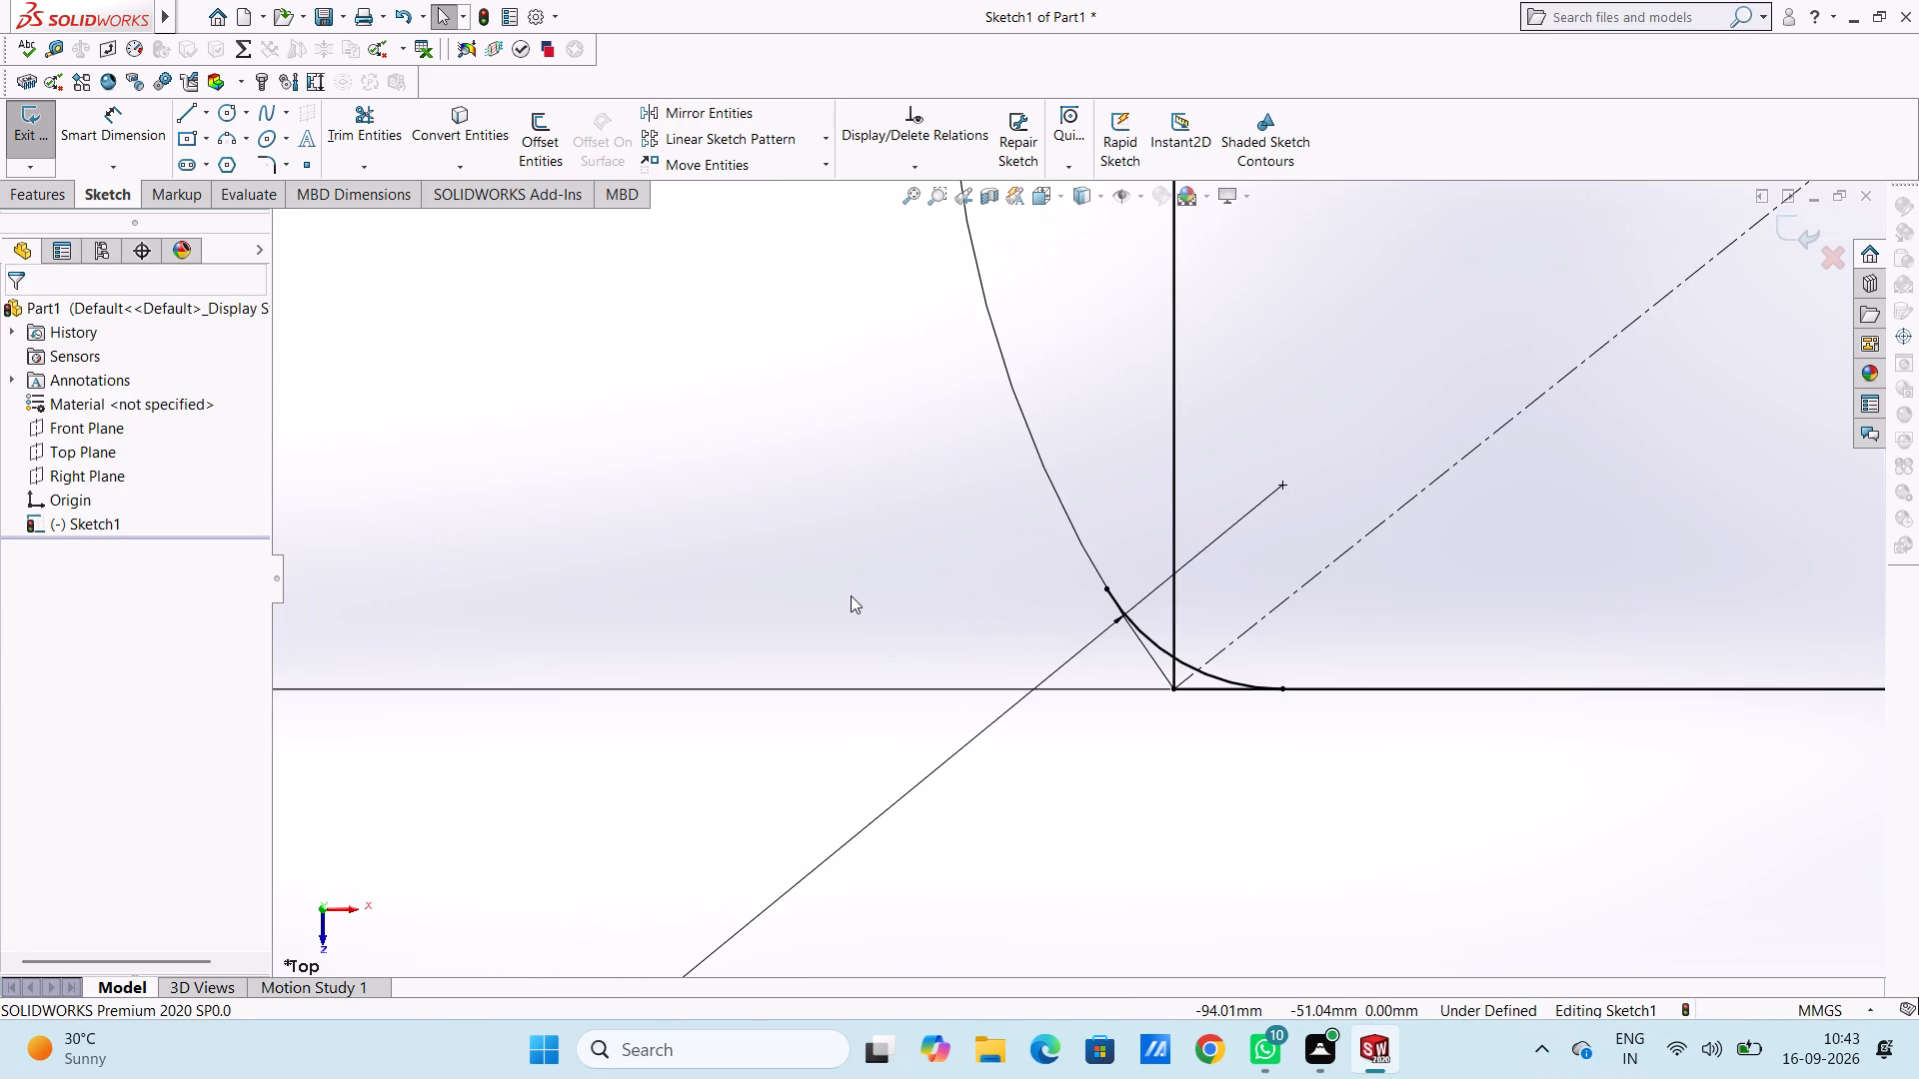
scroll(851, 595, down, 2)
scroll(851, 595, up, 13)
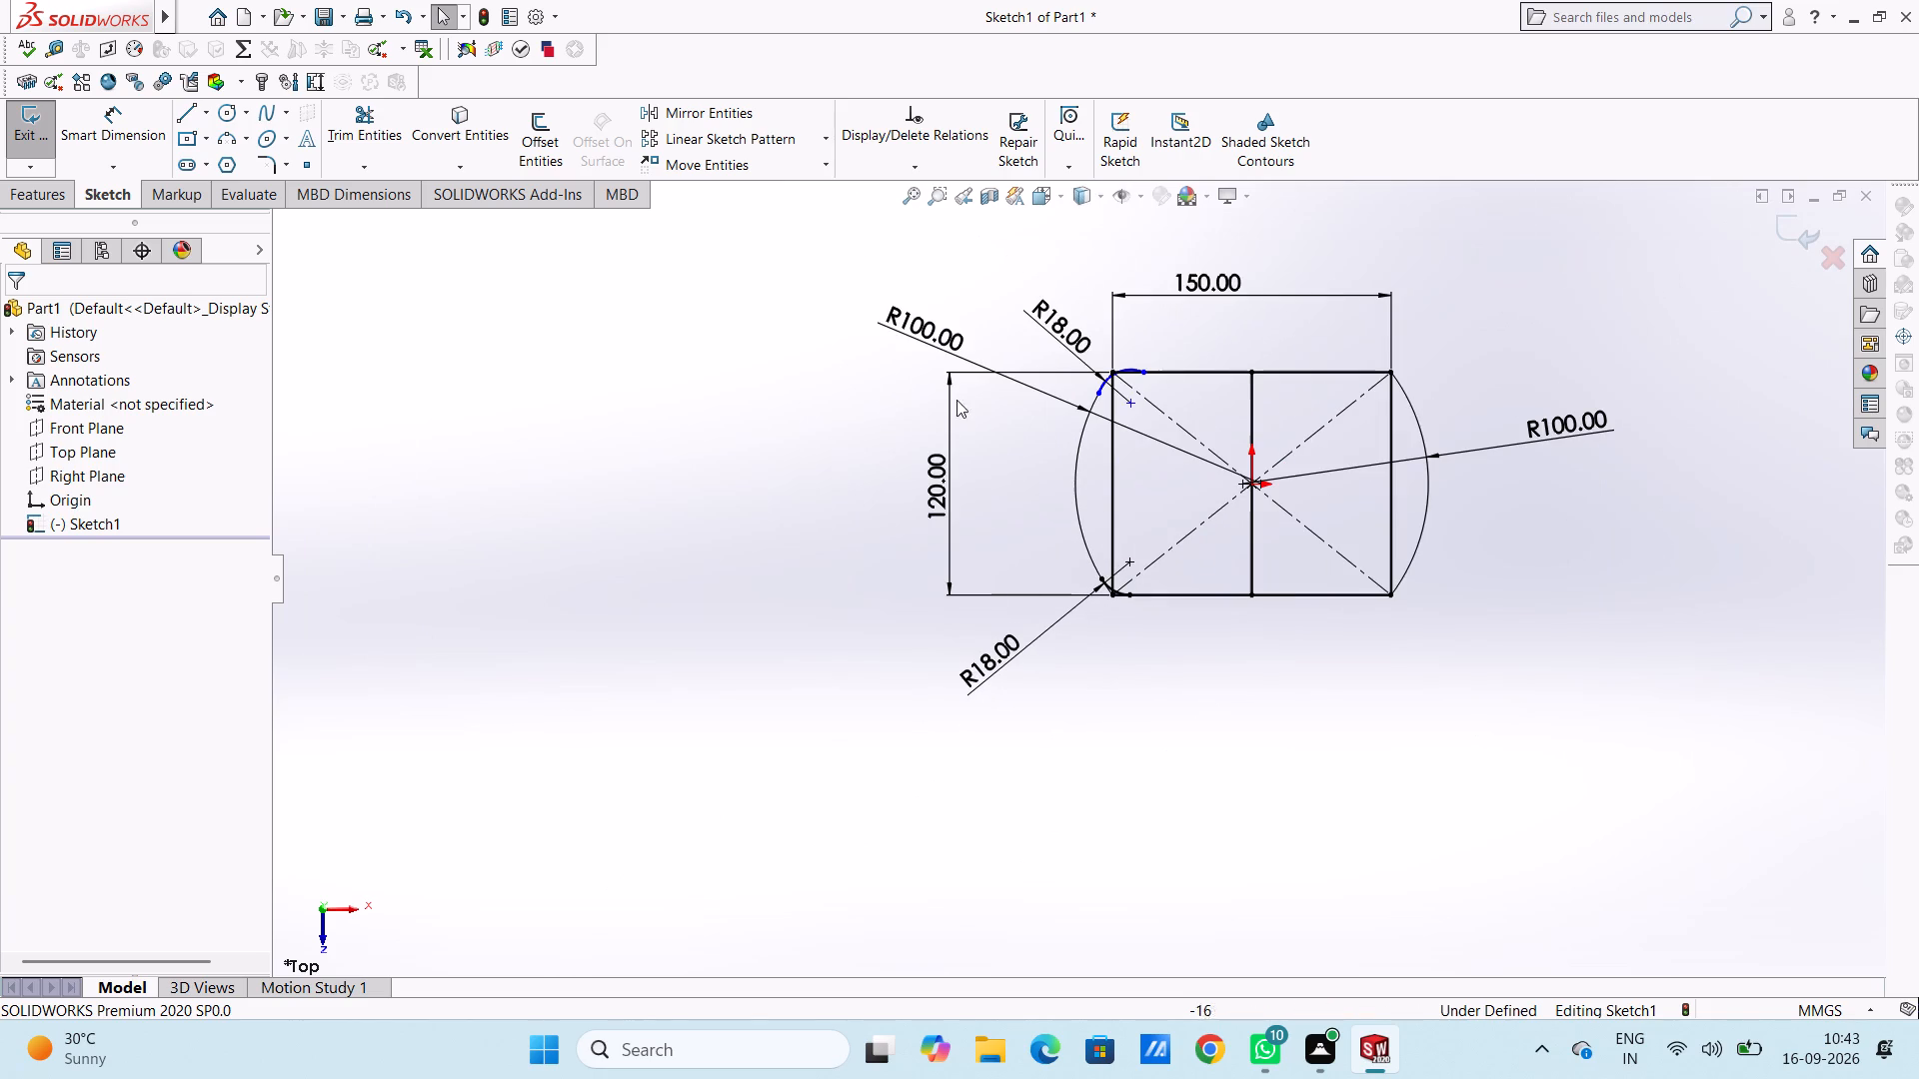
scroll(1156, 324, down, 7)
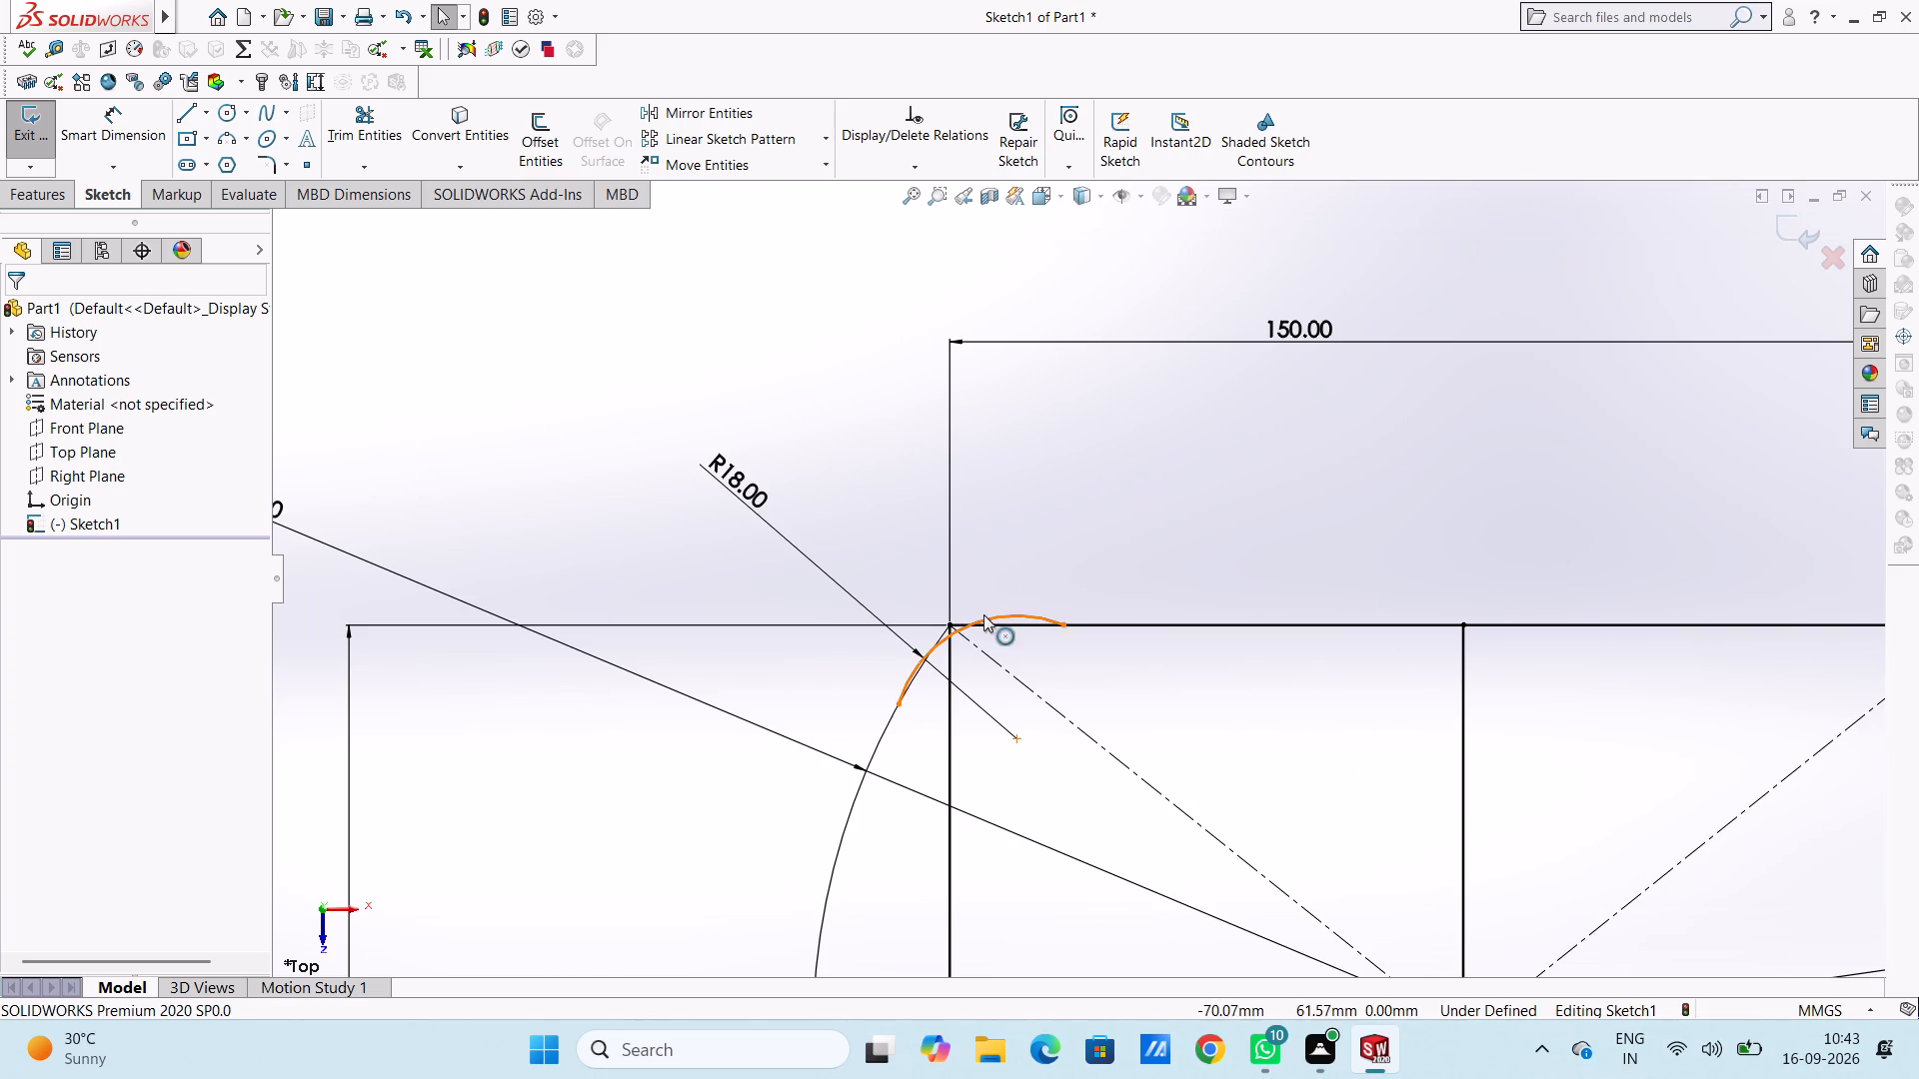
click(990, 616)
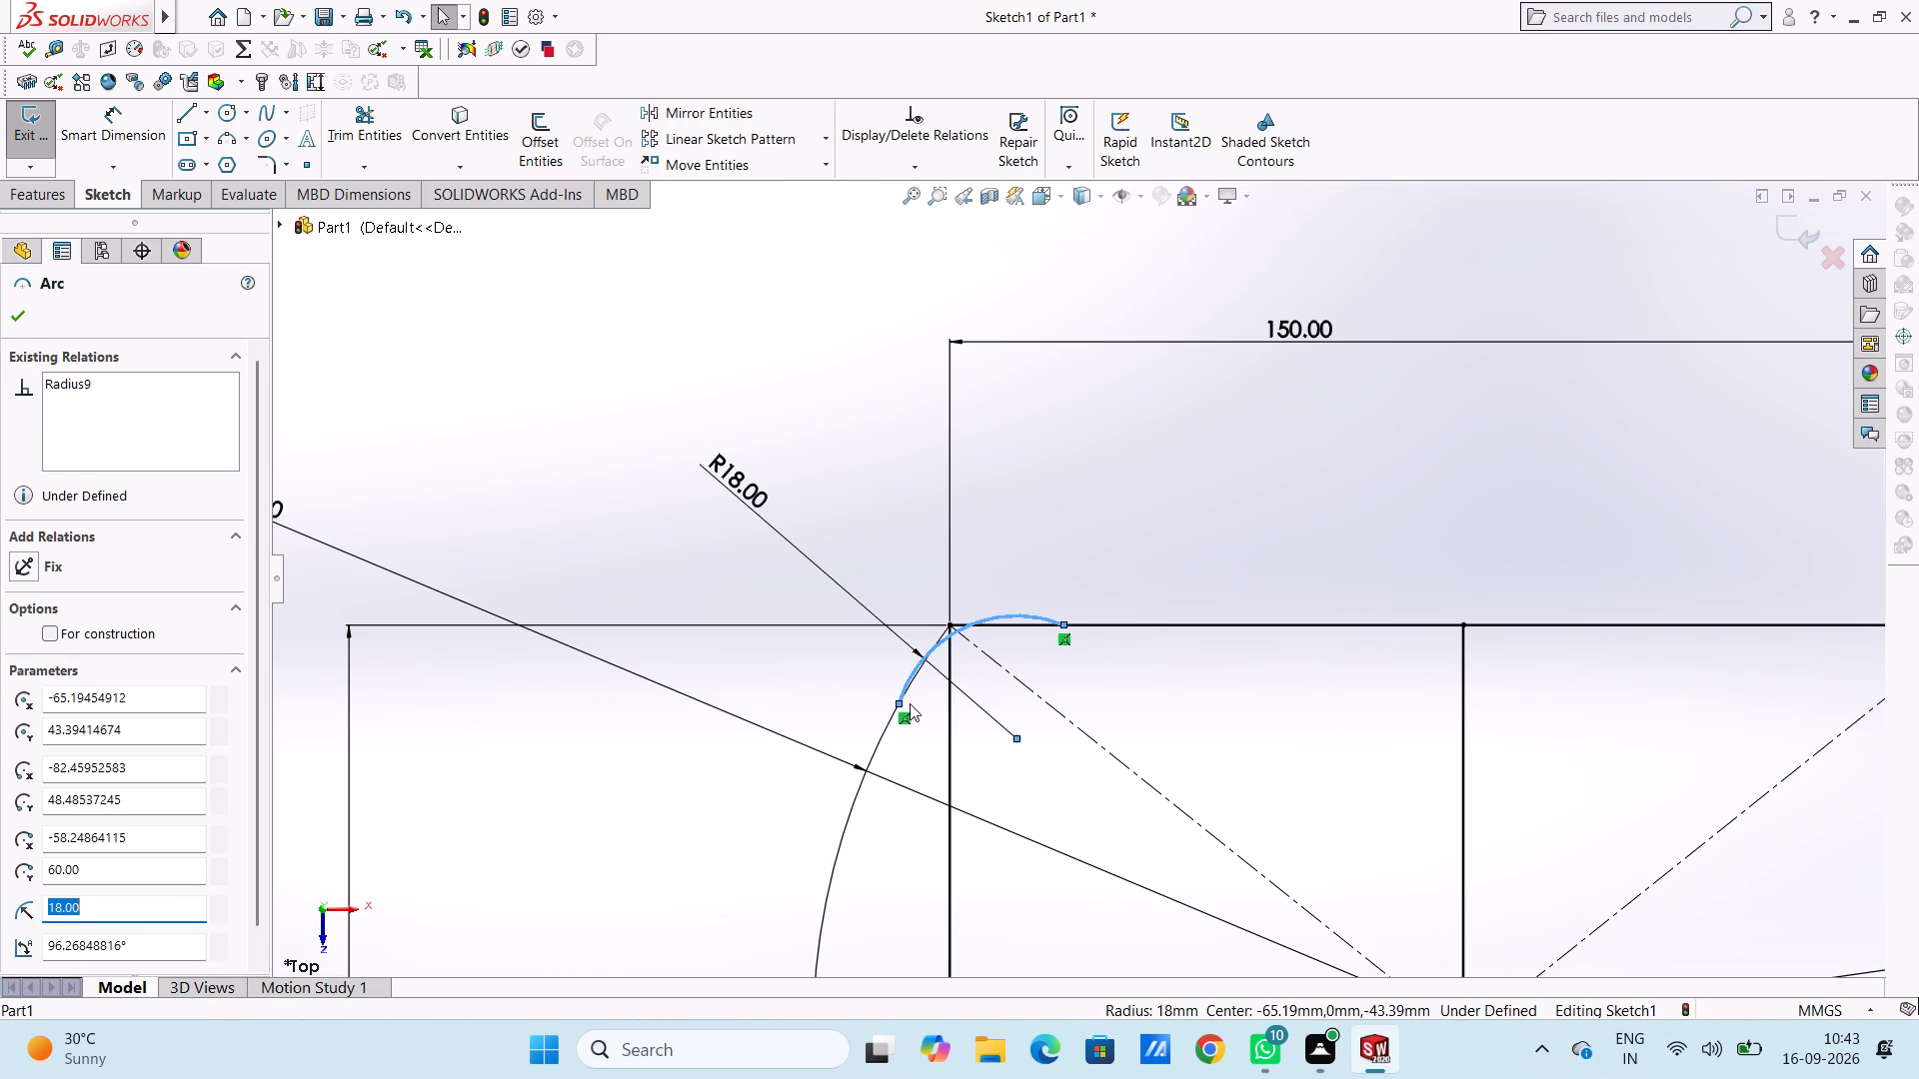
ctrl+click(887, 731)
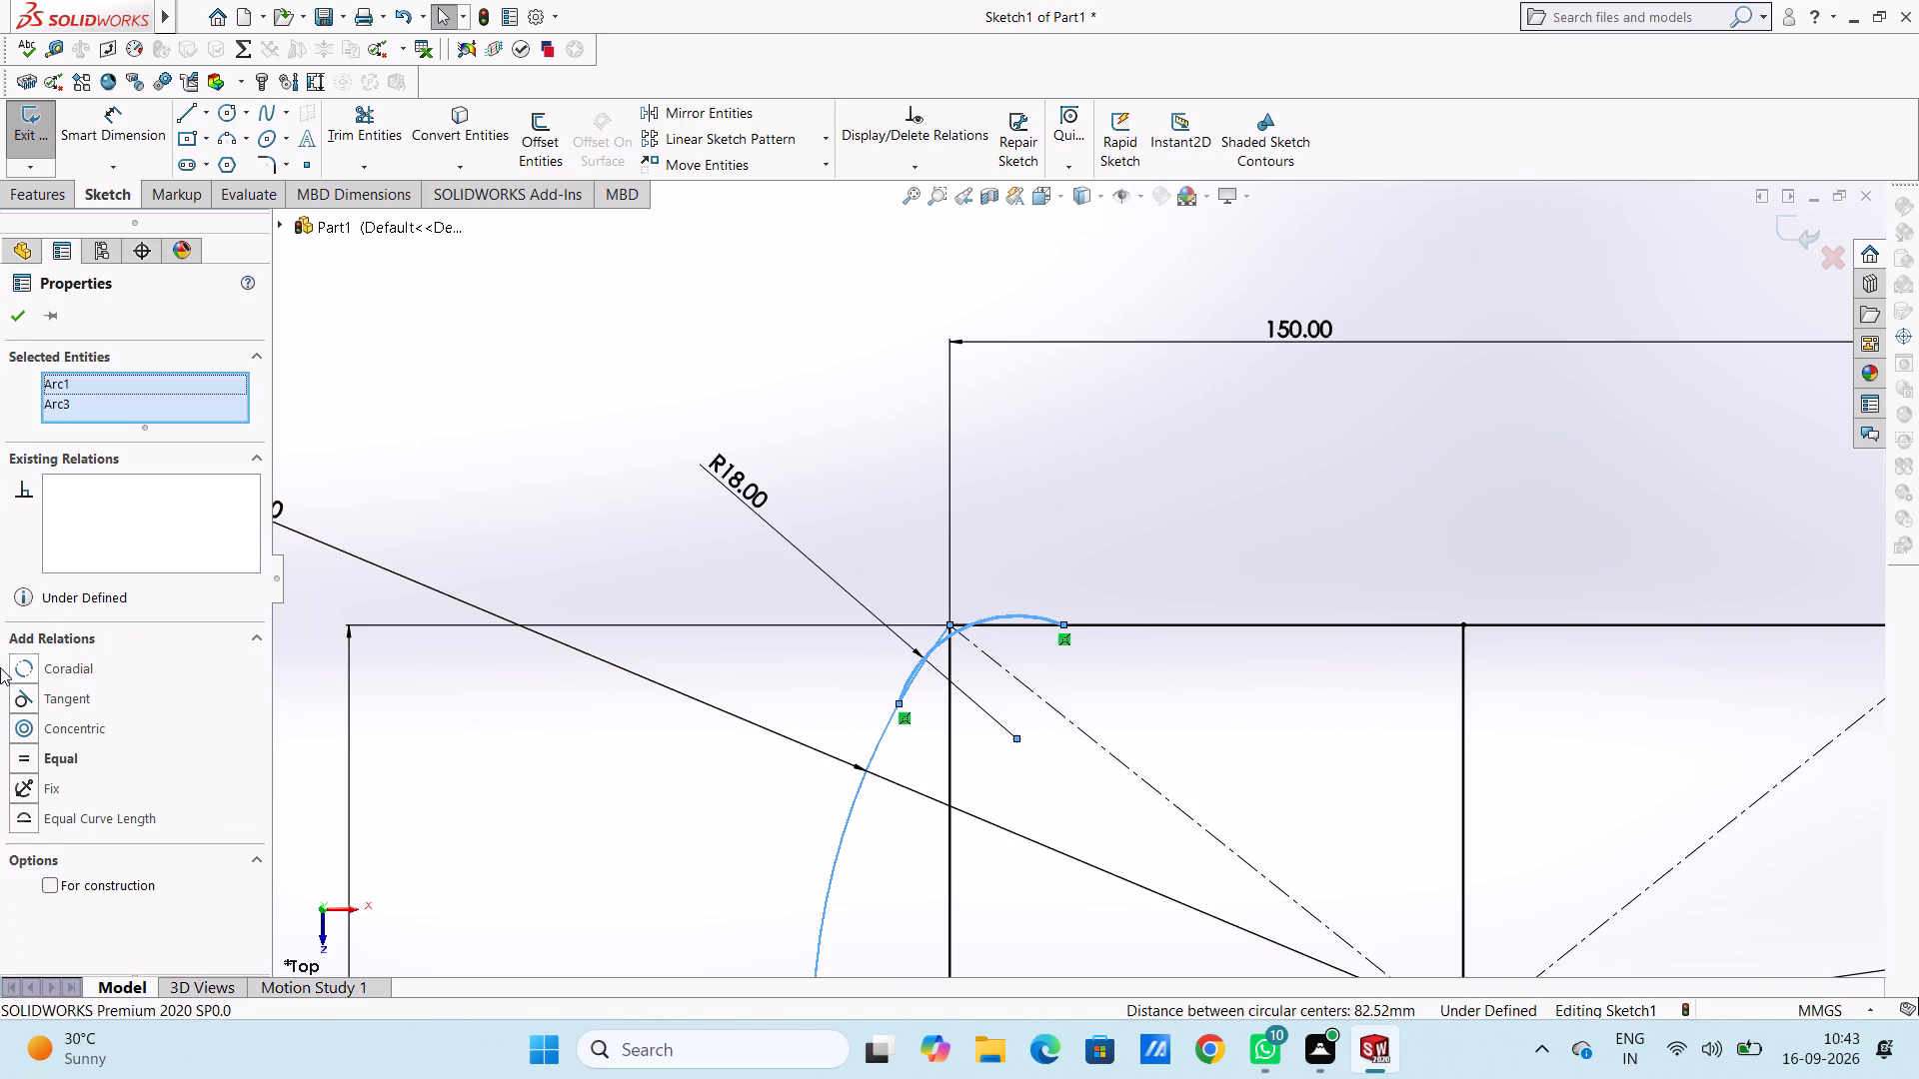
click(23, 692)
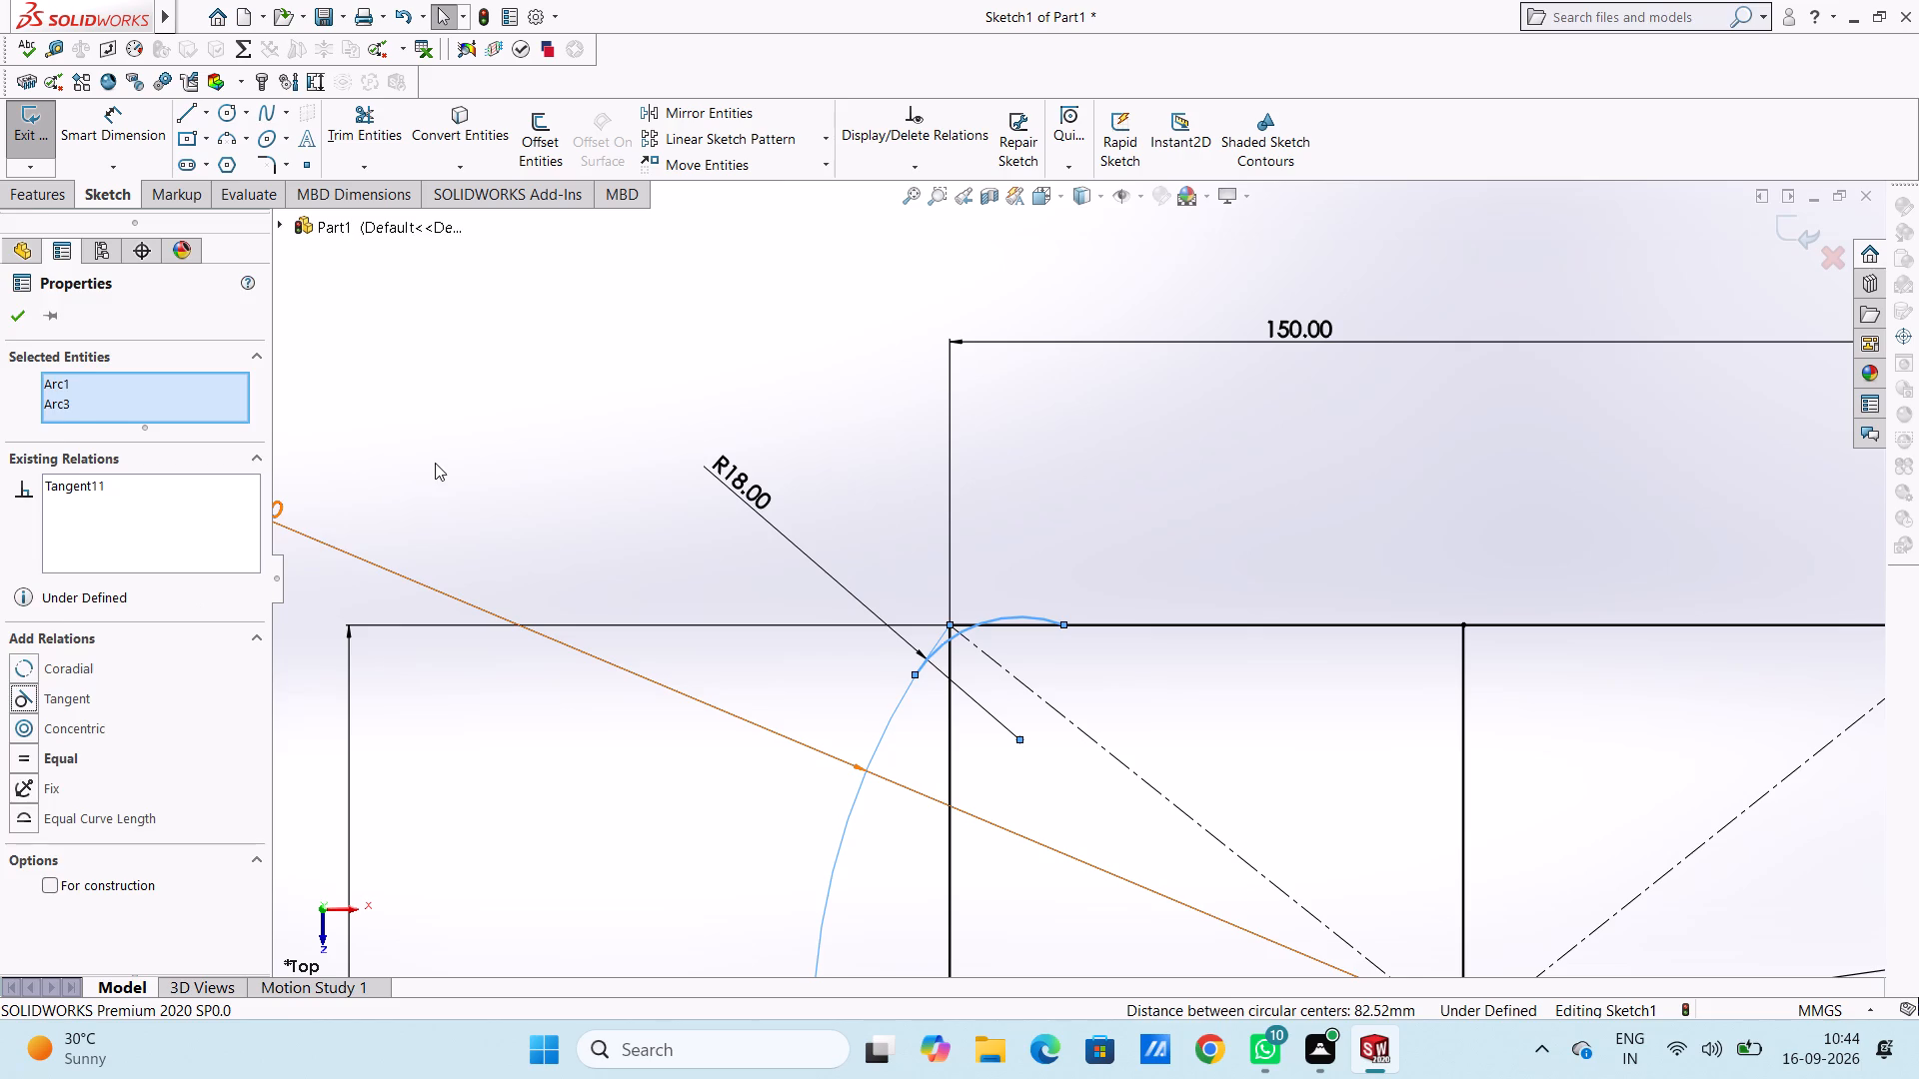
click(436, 463)
click(1039, 617)
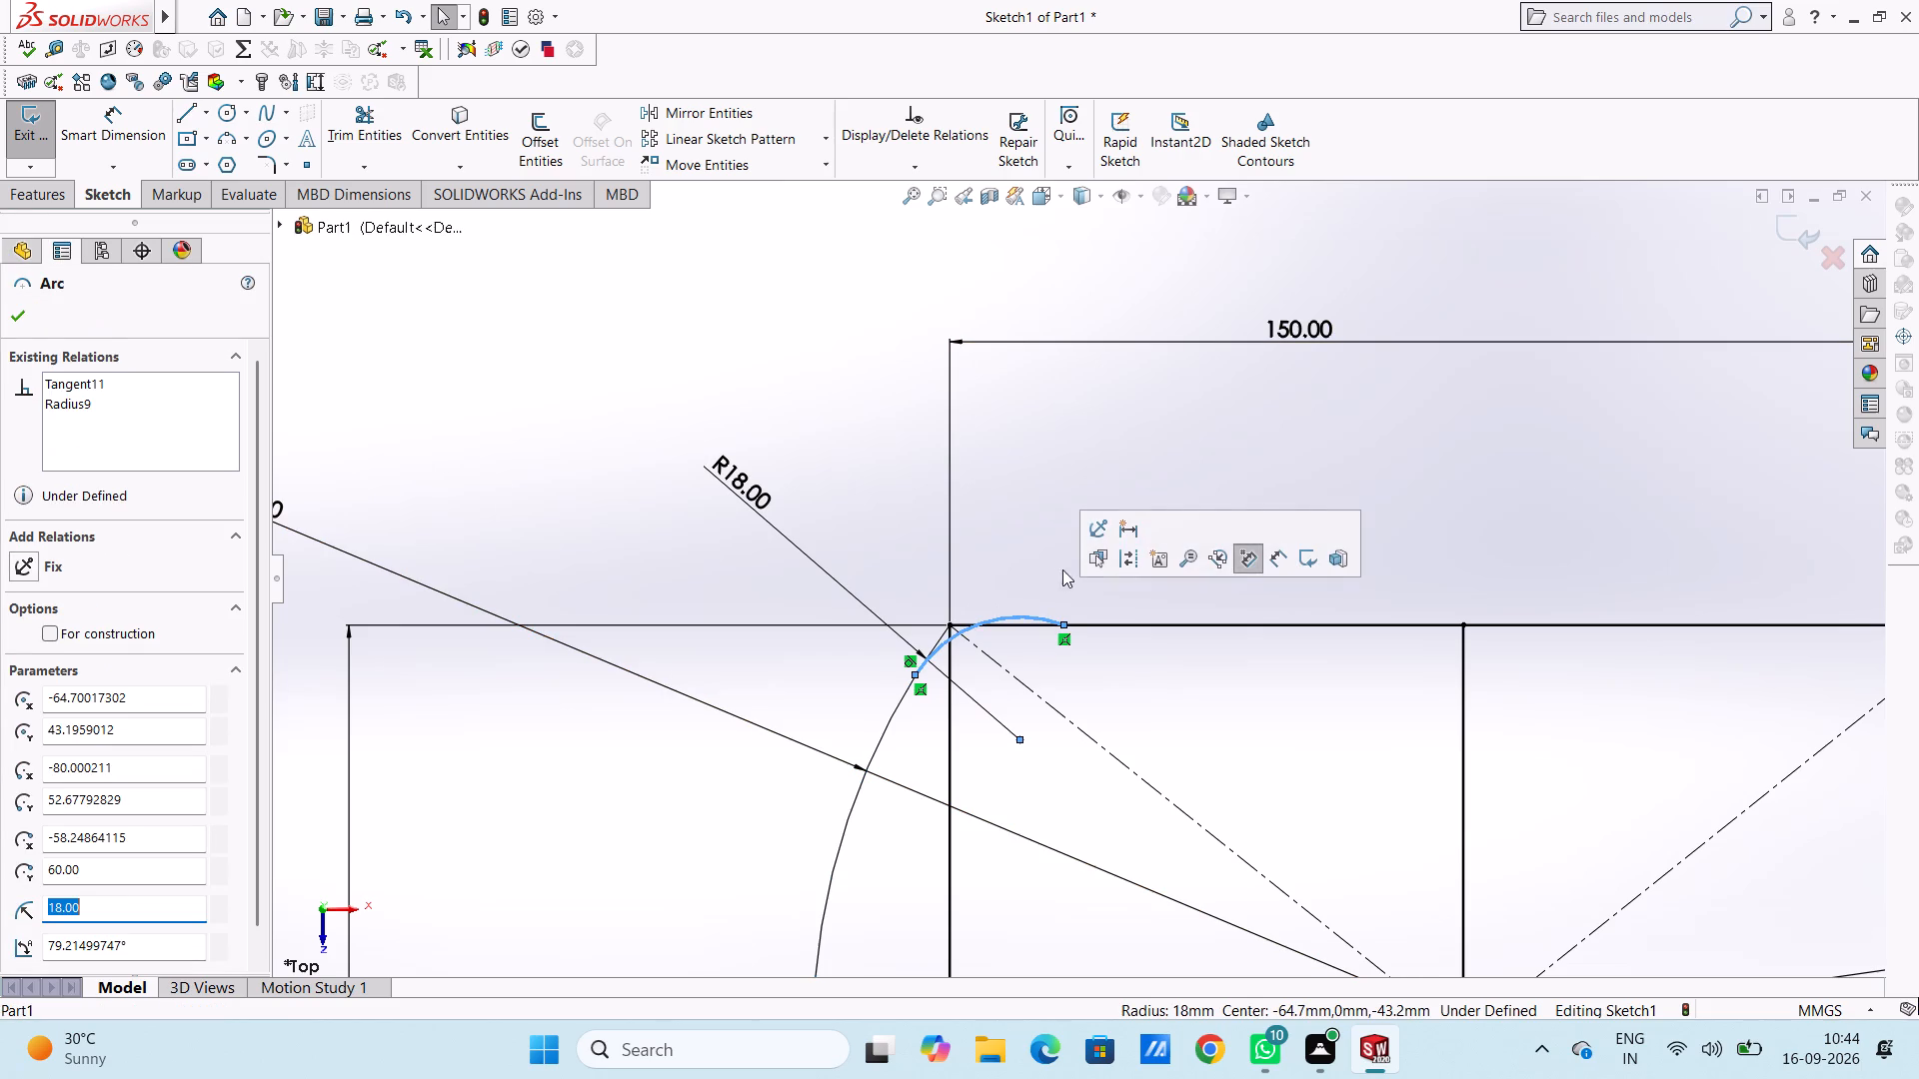
ctrl+click(1094, 622)
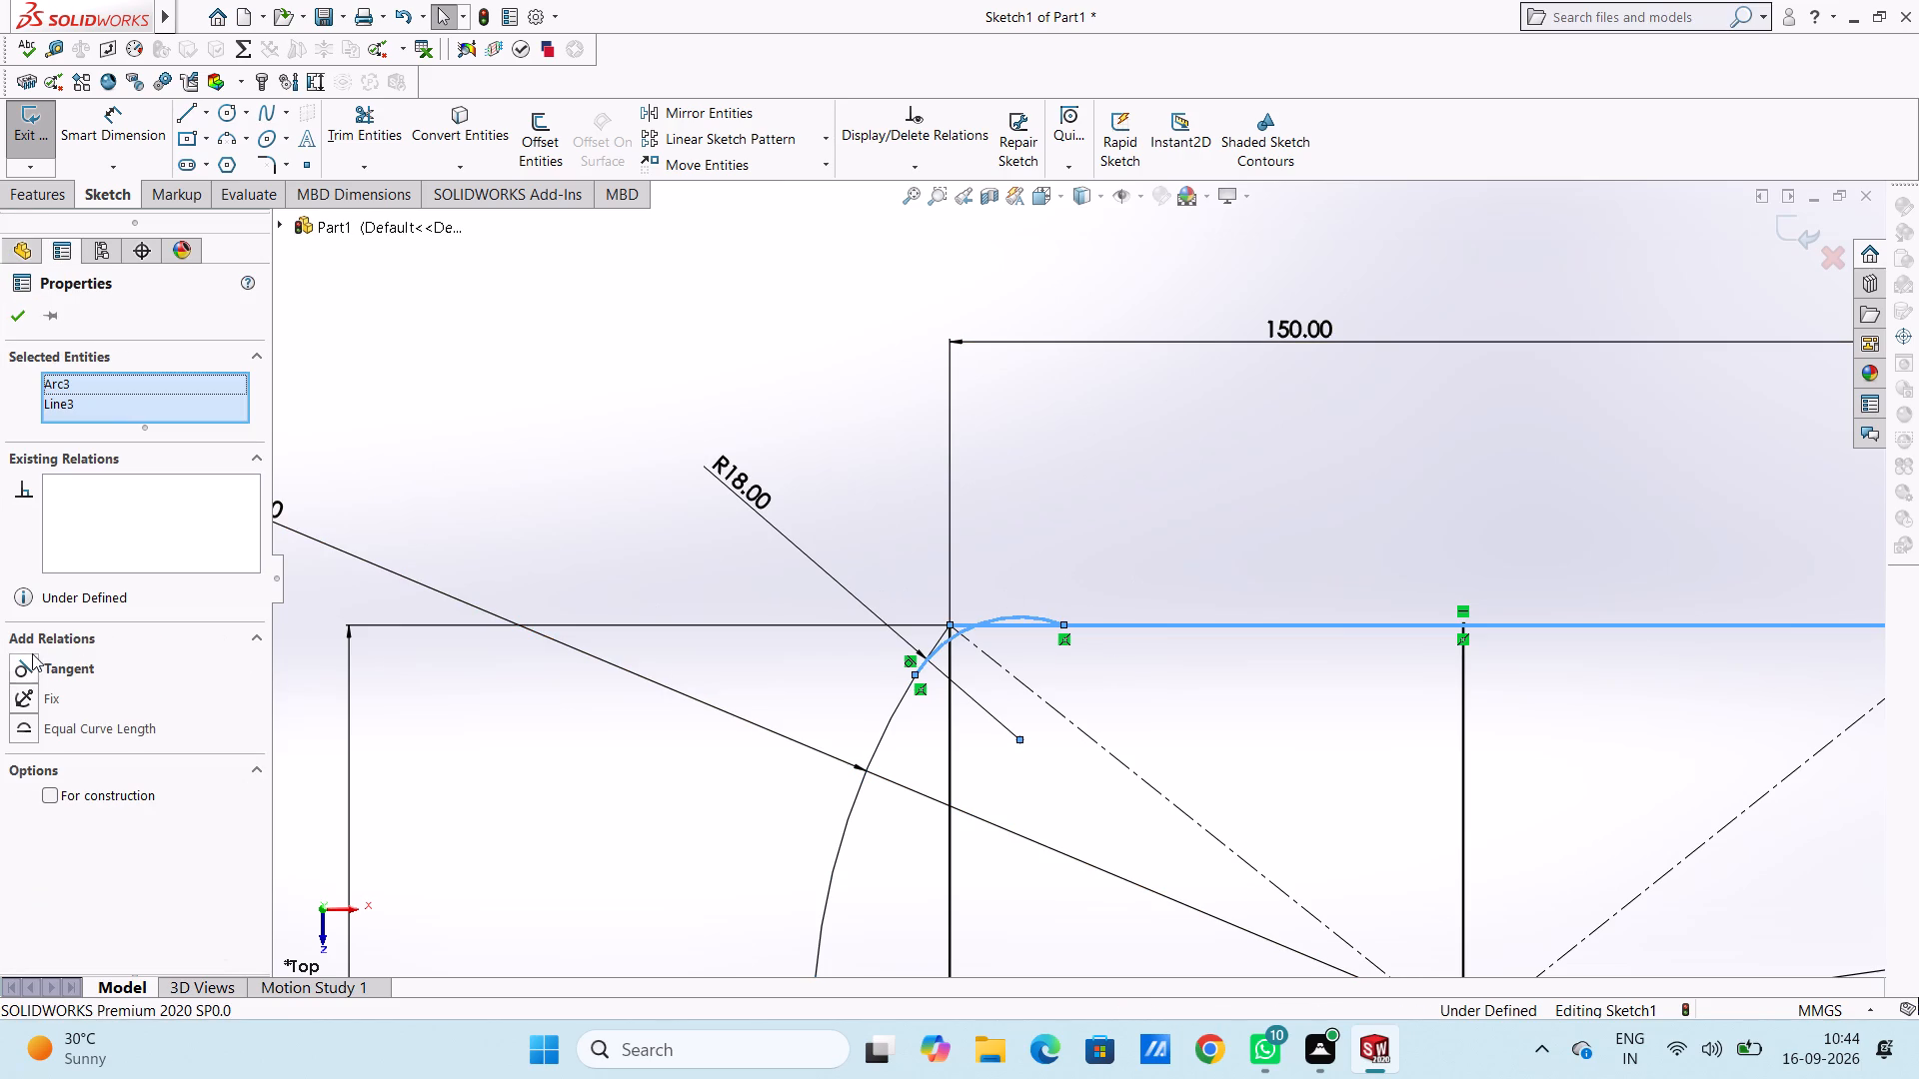
click(30, 669)
click(499, 496)
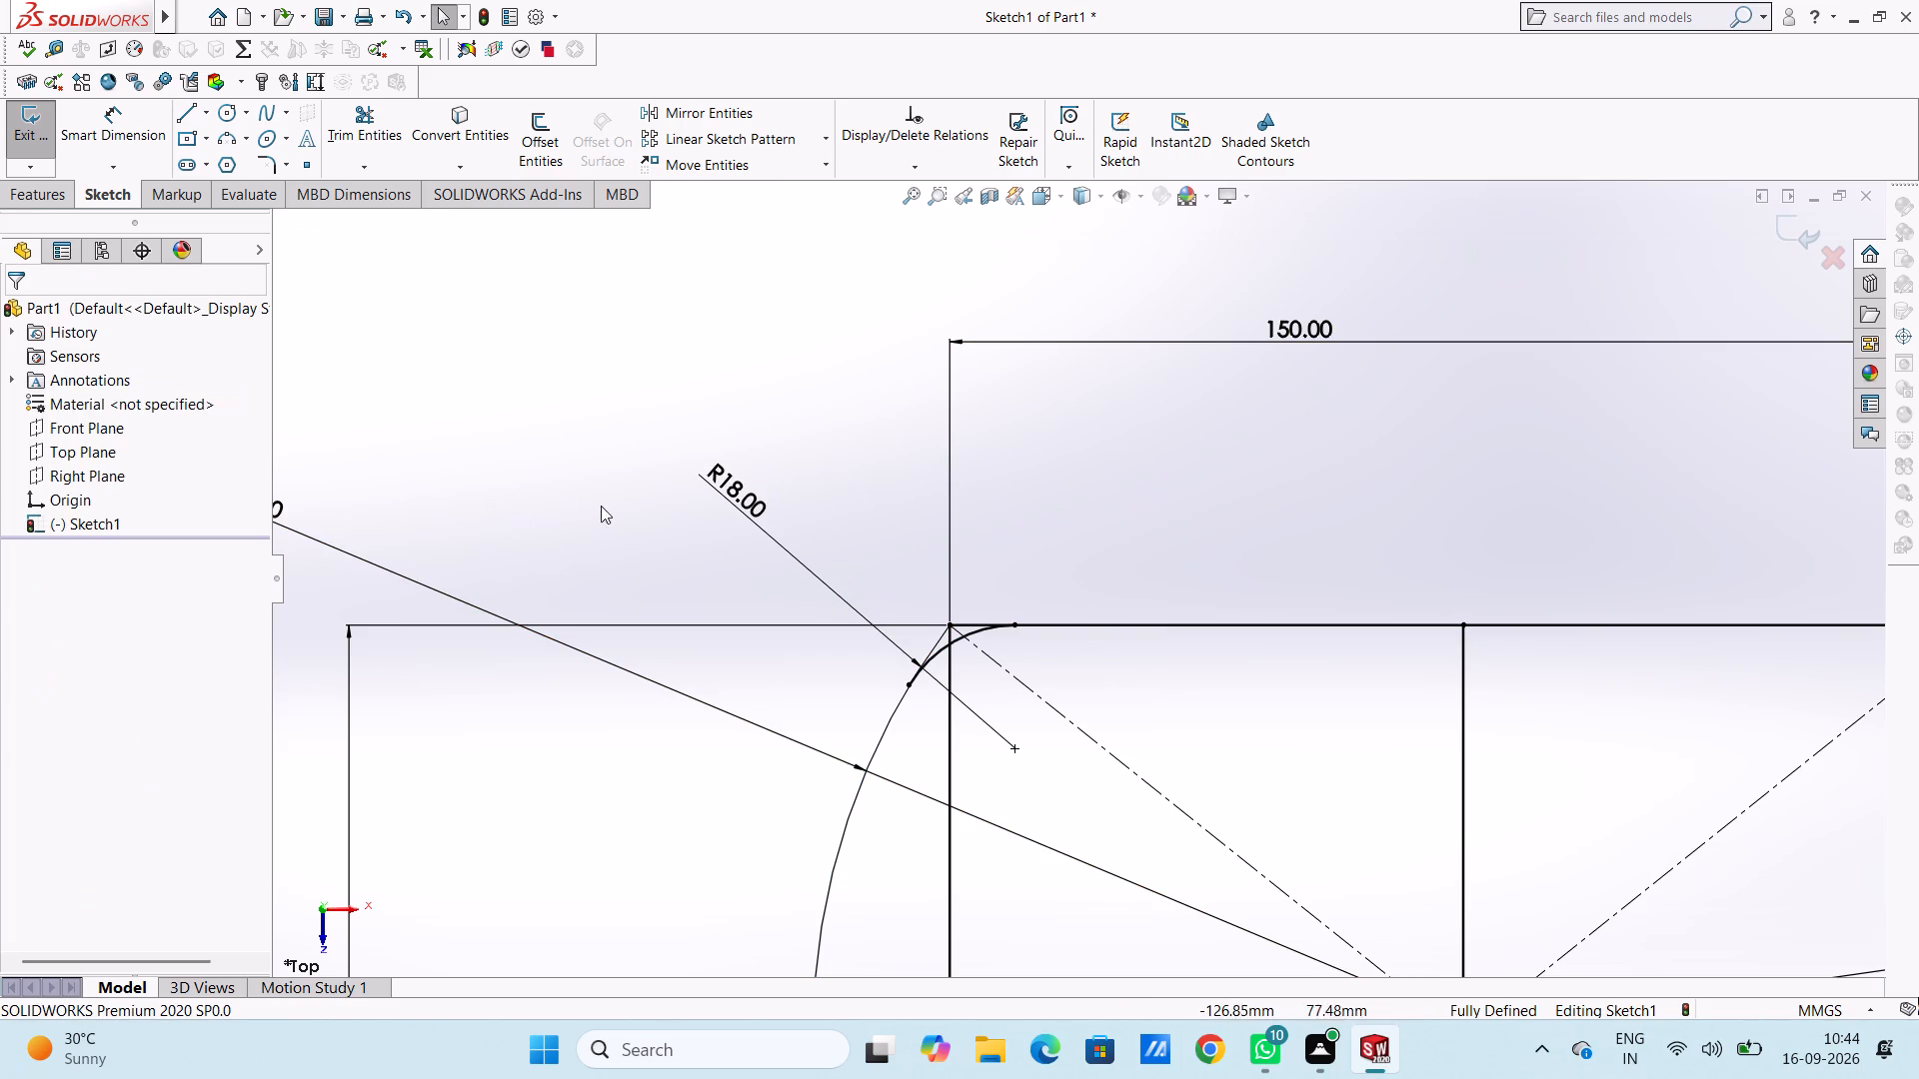
scroll(723, 505, down, 3)
scroll(729, 504, up, 7)
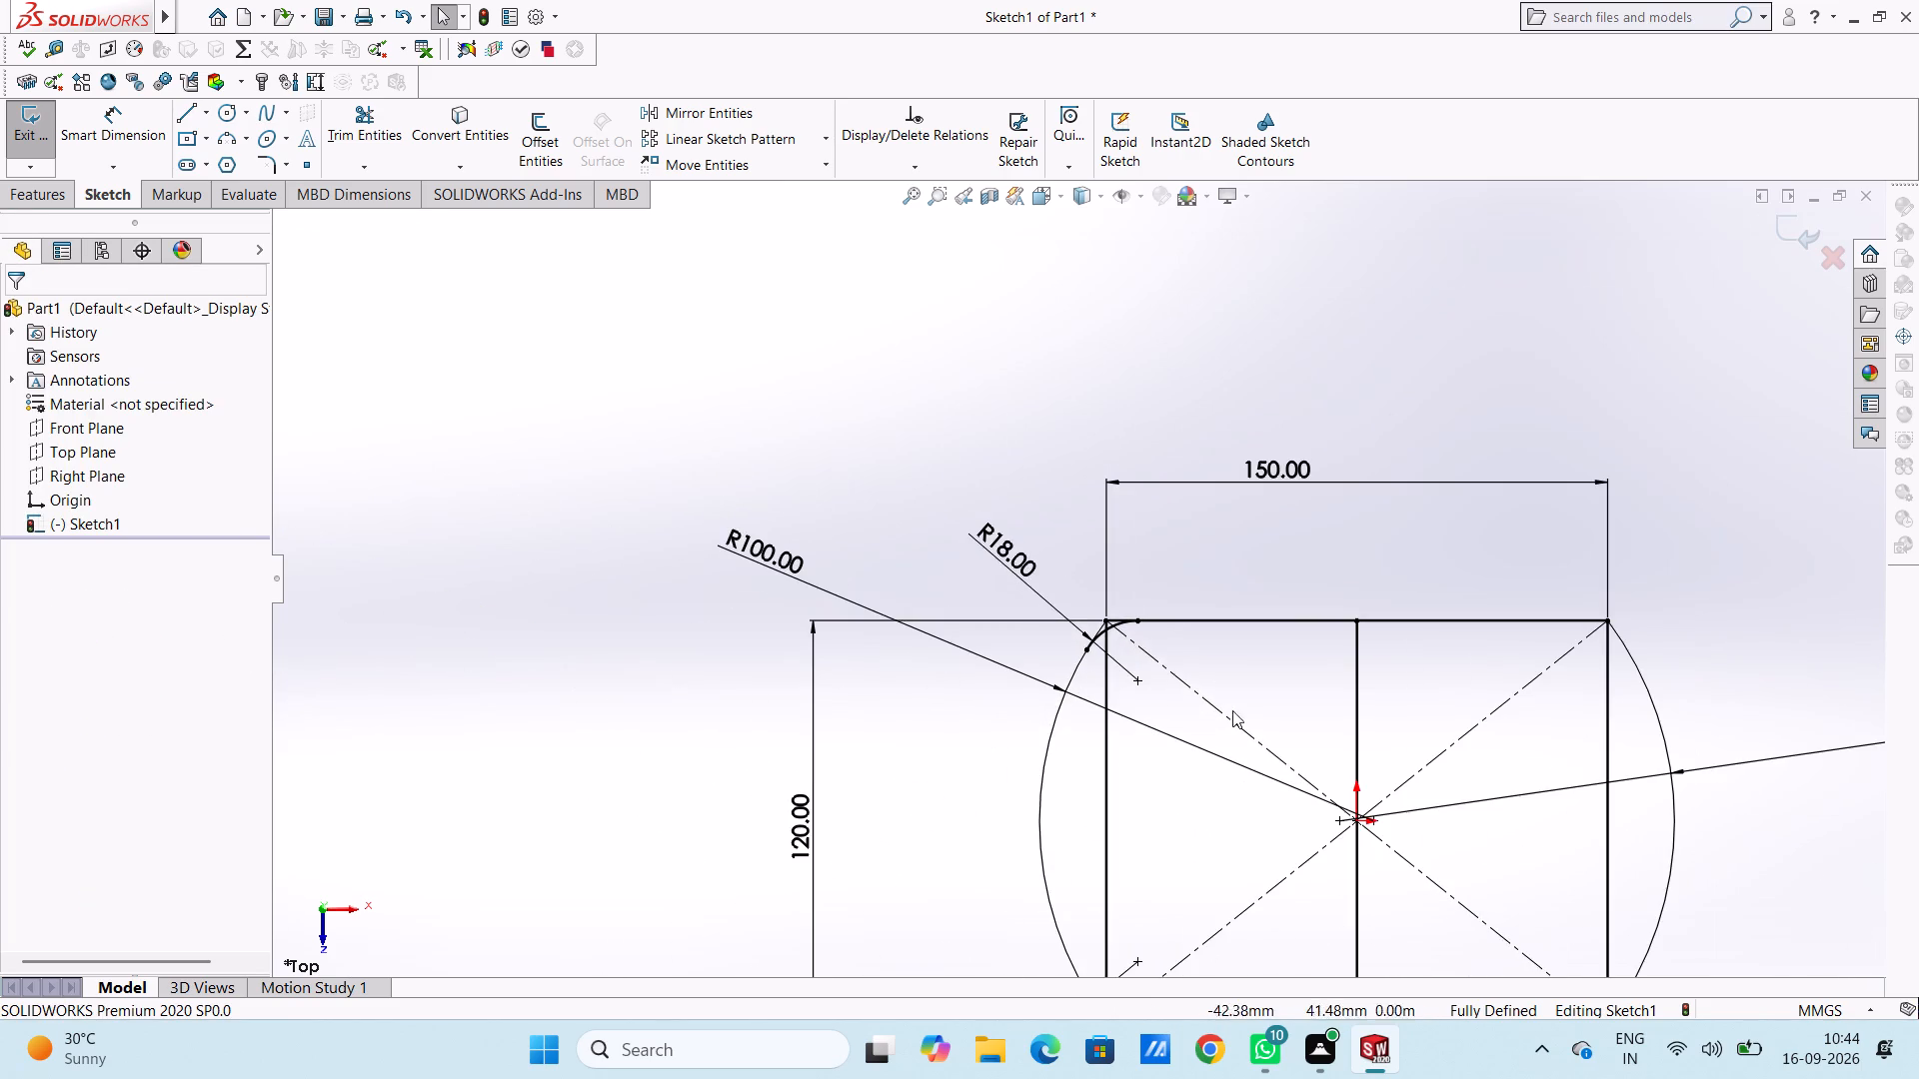
Trim the left 100 mm arc and top-edge overhangs at the upper-left corner, plus the rectangle's left side inside the corner arcs.
scroll(1266, 751, down, 4)
click(358, 122)
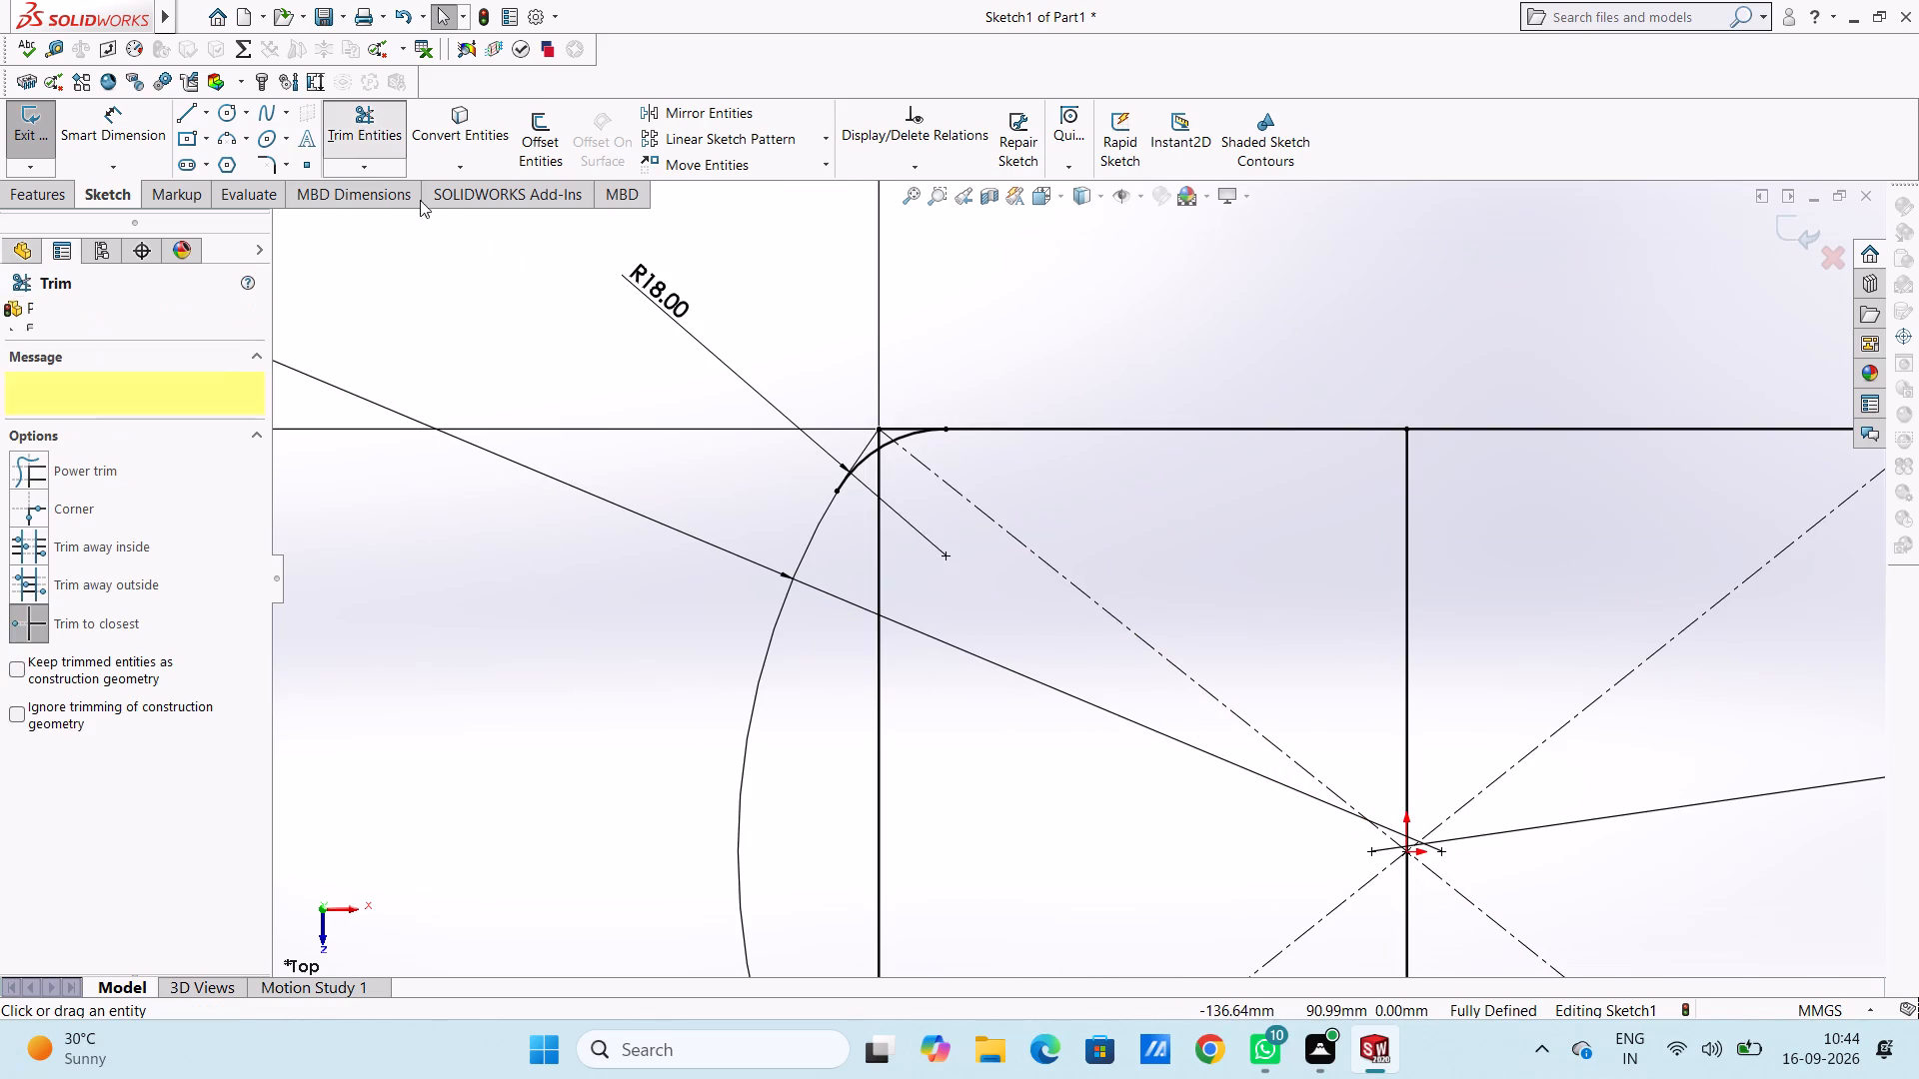
click(869, 442)
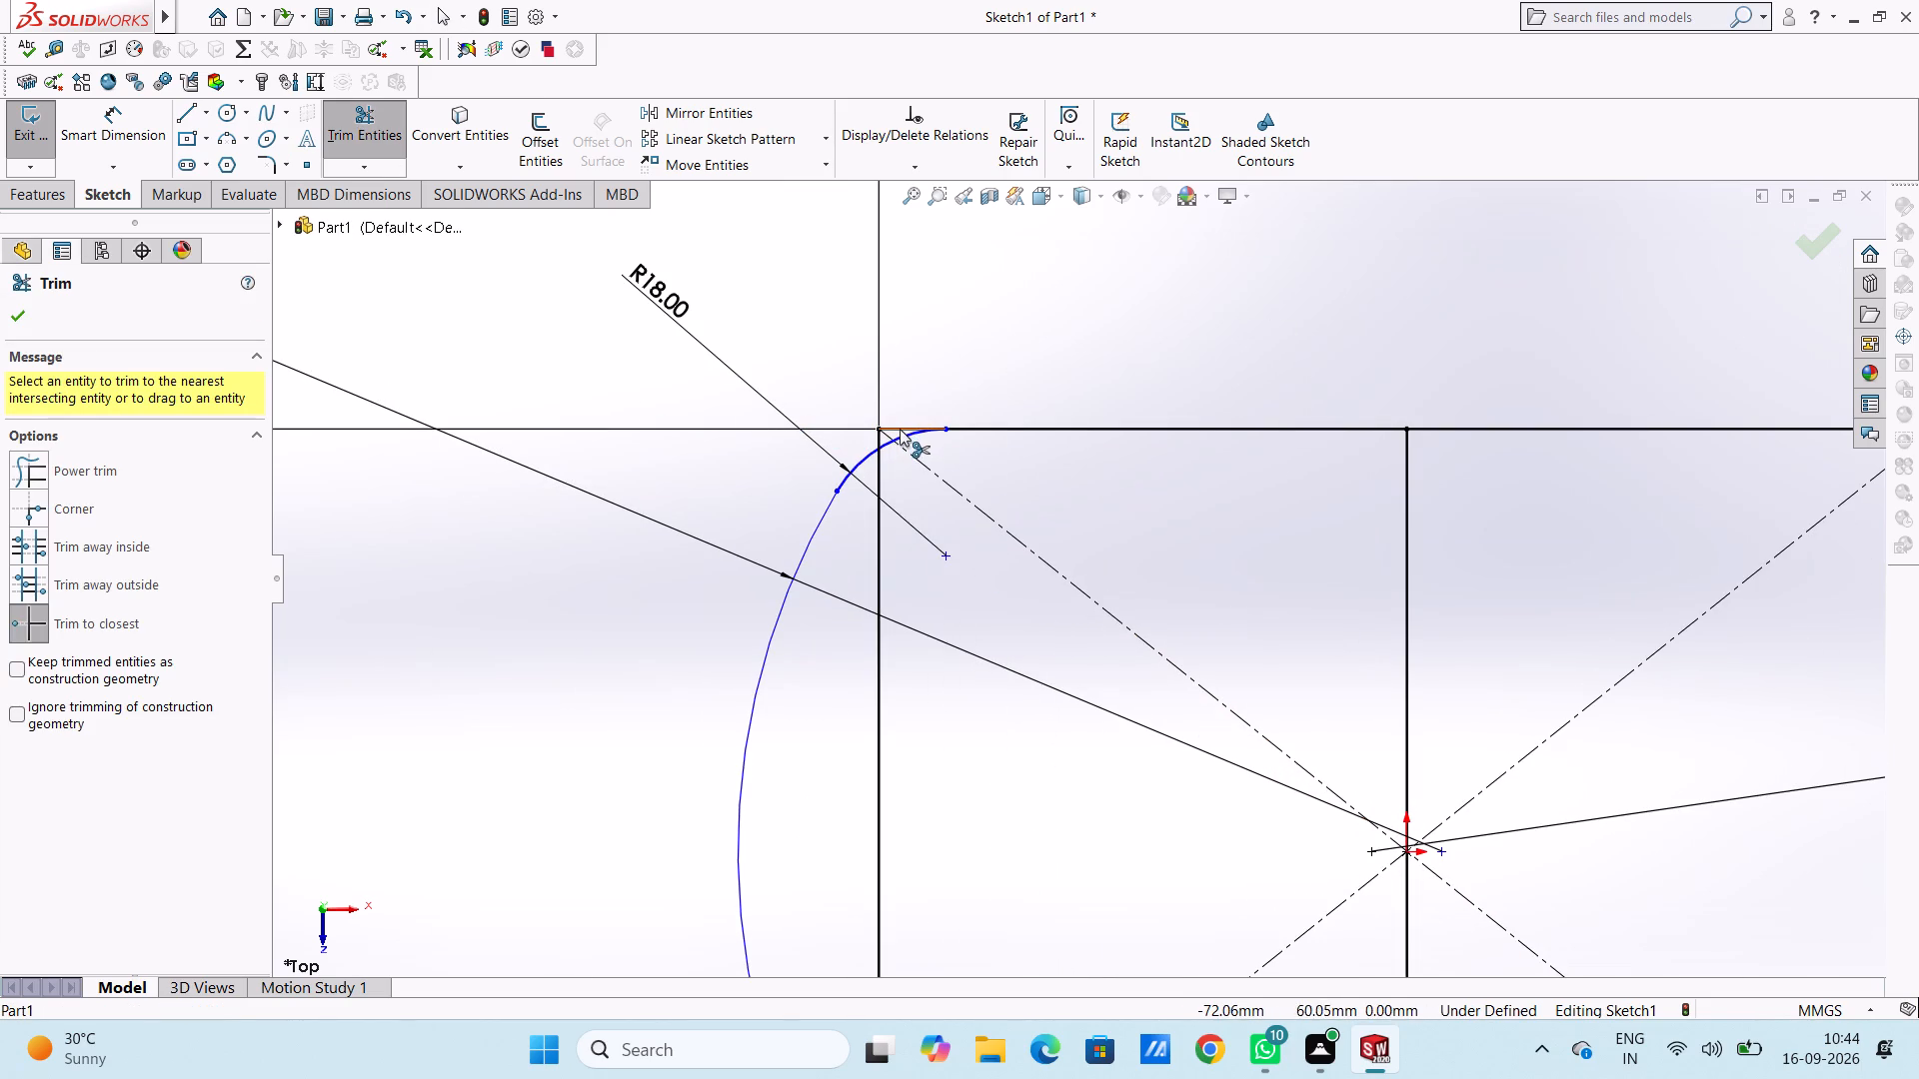
click(900, 429)
click(1141, 382)
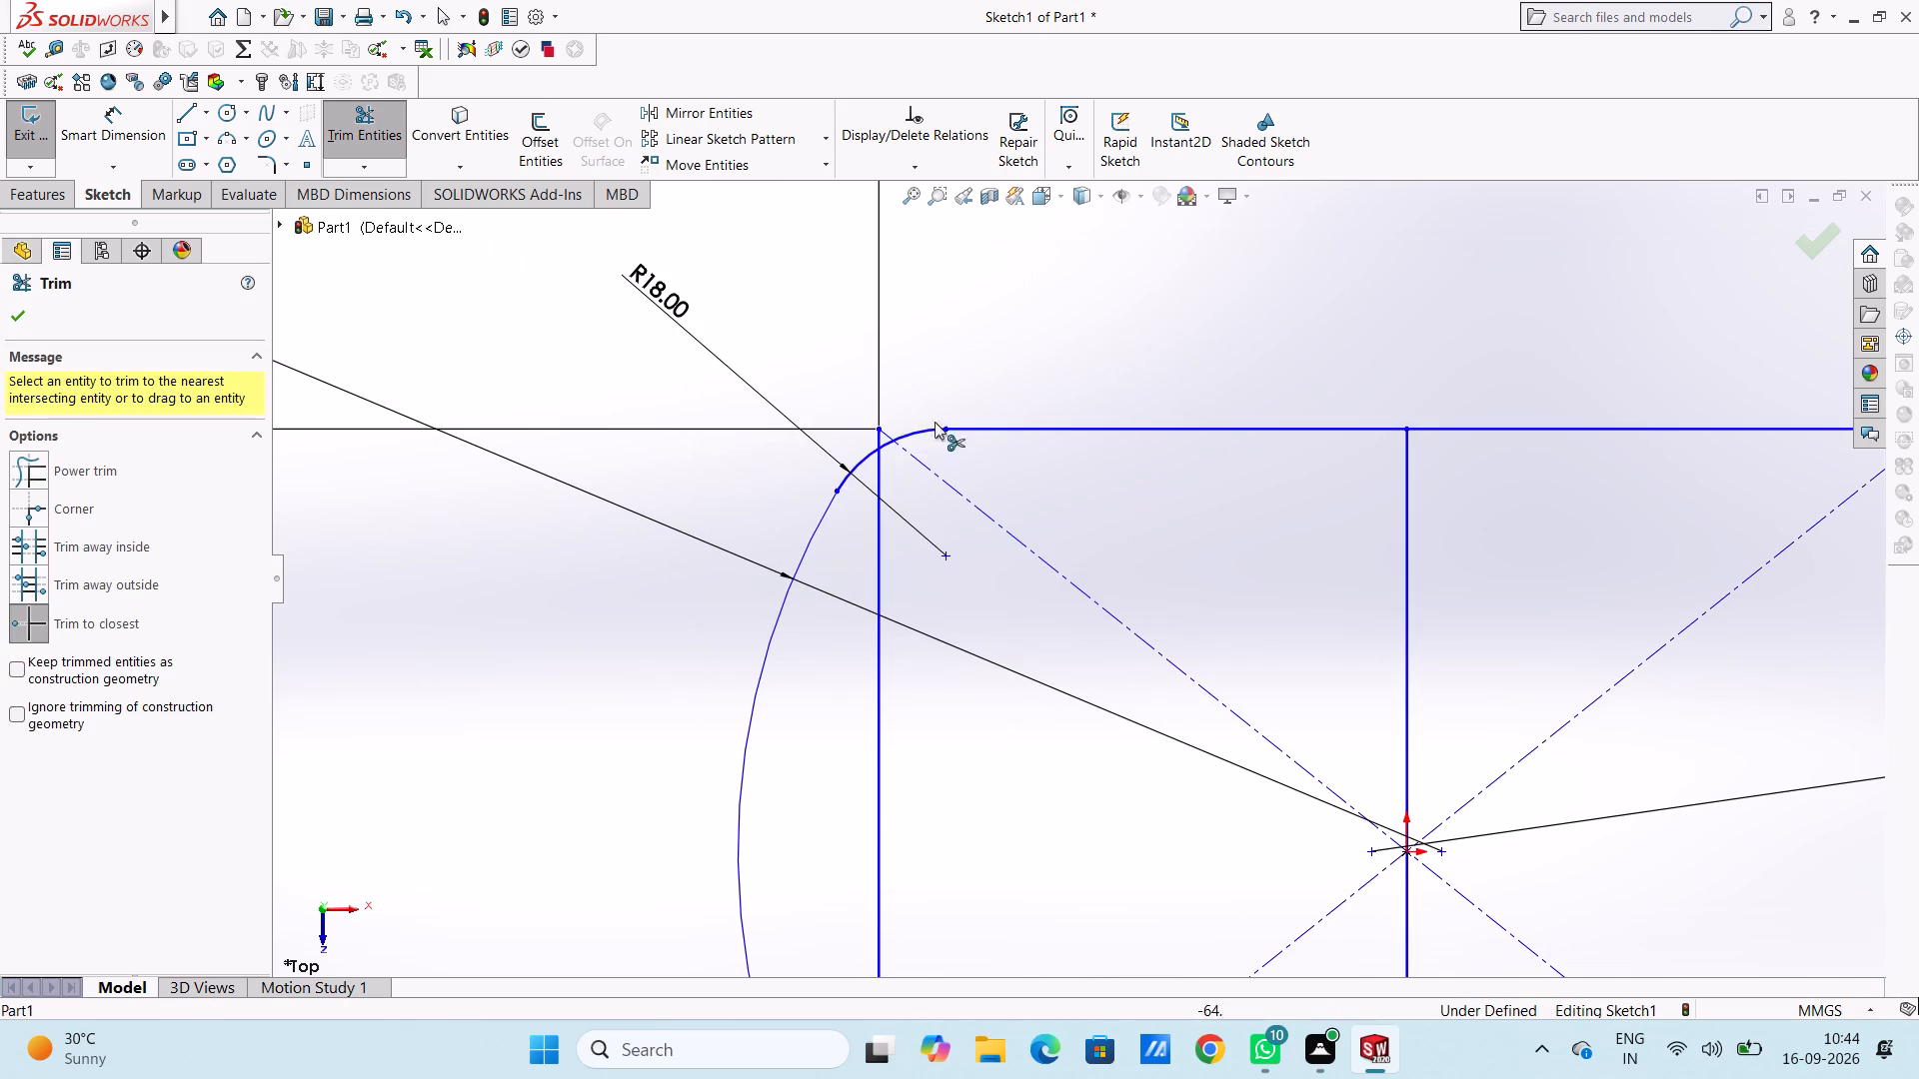
click(880, 435)
click(877, 476)
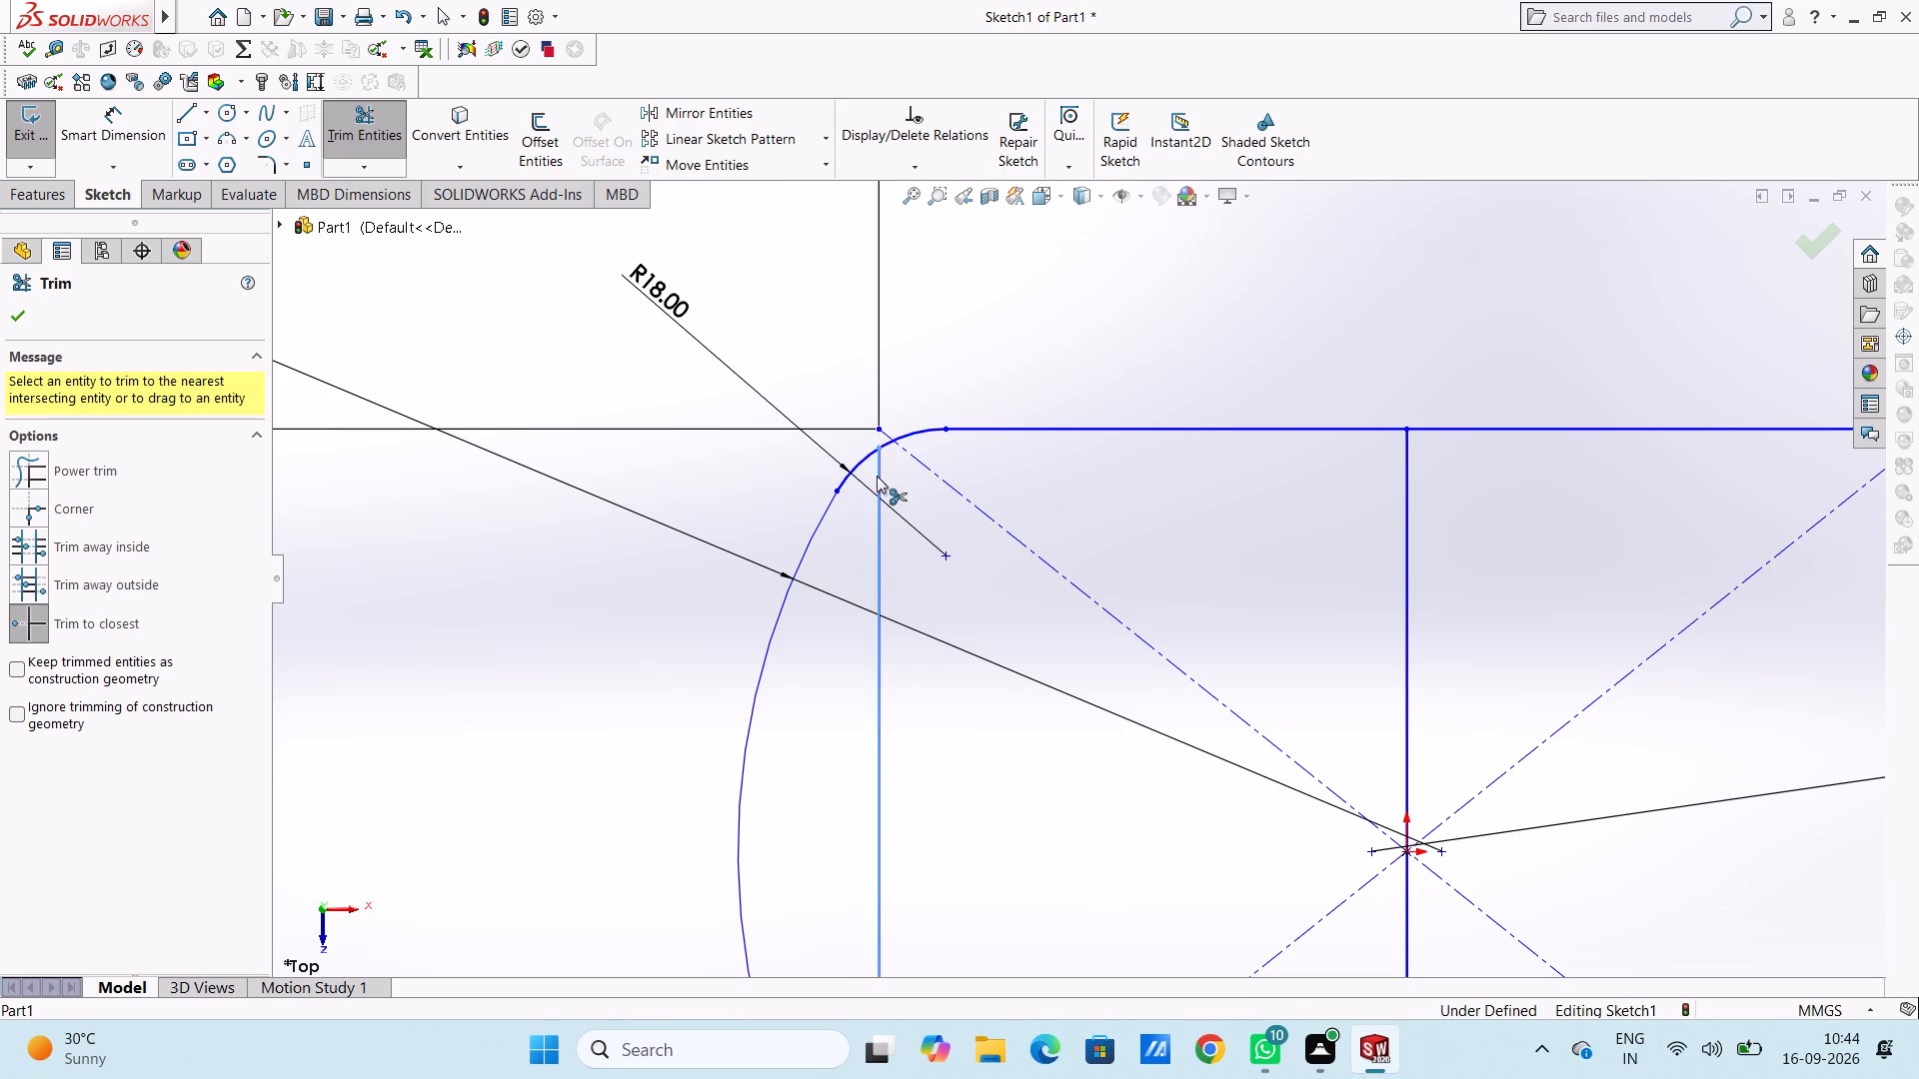
Trim the left 100 mm arc, left-side and bottom-edge leftovers outside the lower-left 18 mm corner arc, allowing the affected relation's deletion.
scroll(879, 480, down, 5)
scroll(881, 485, up, 11)
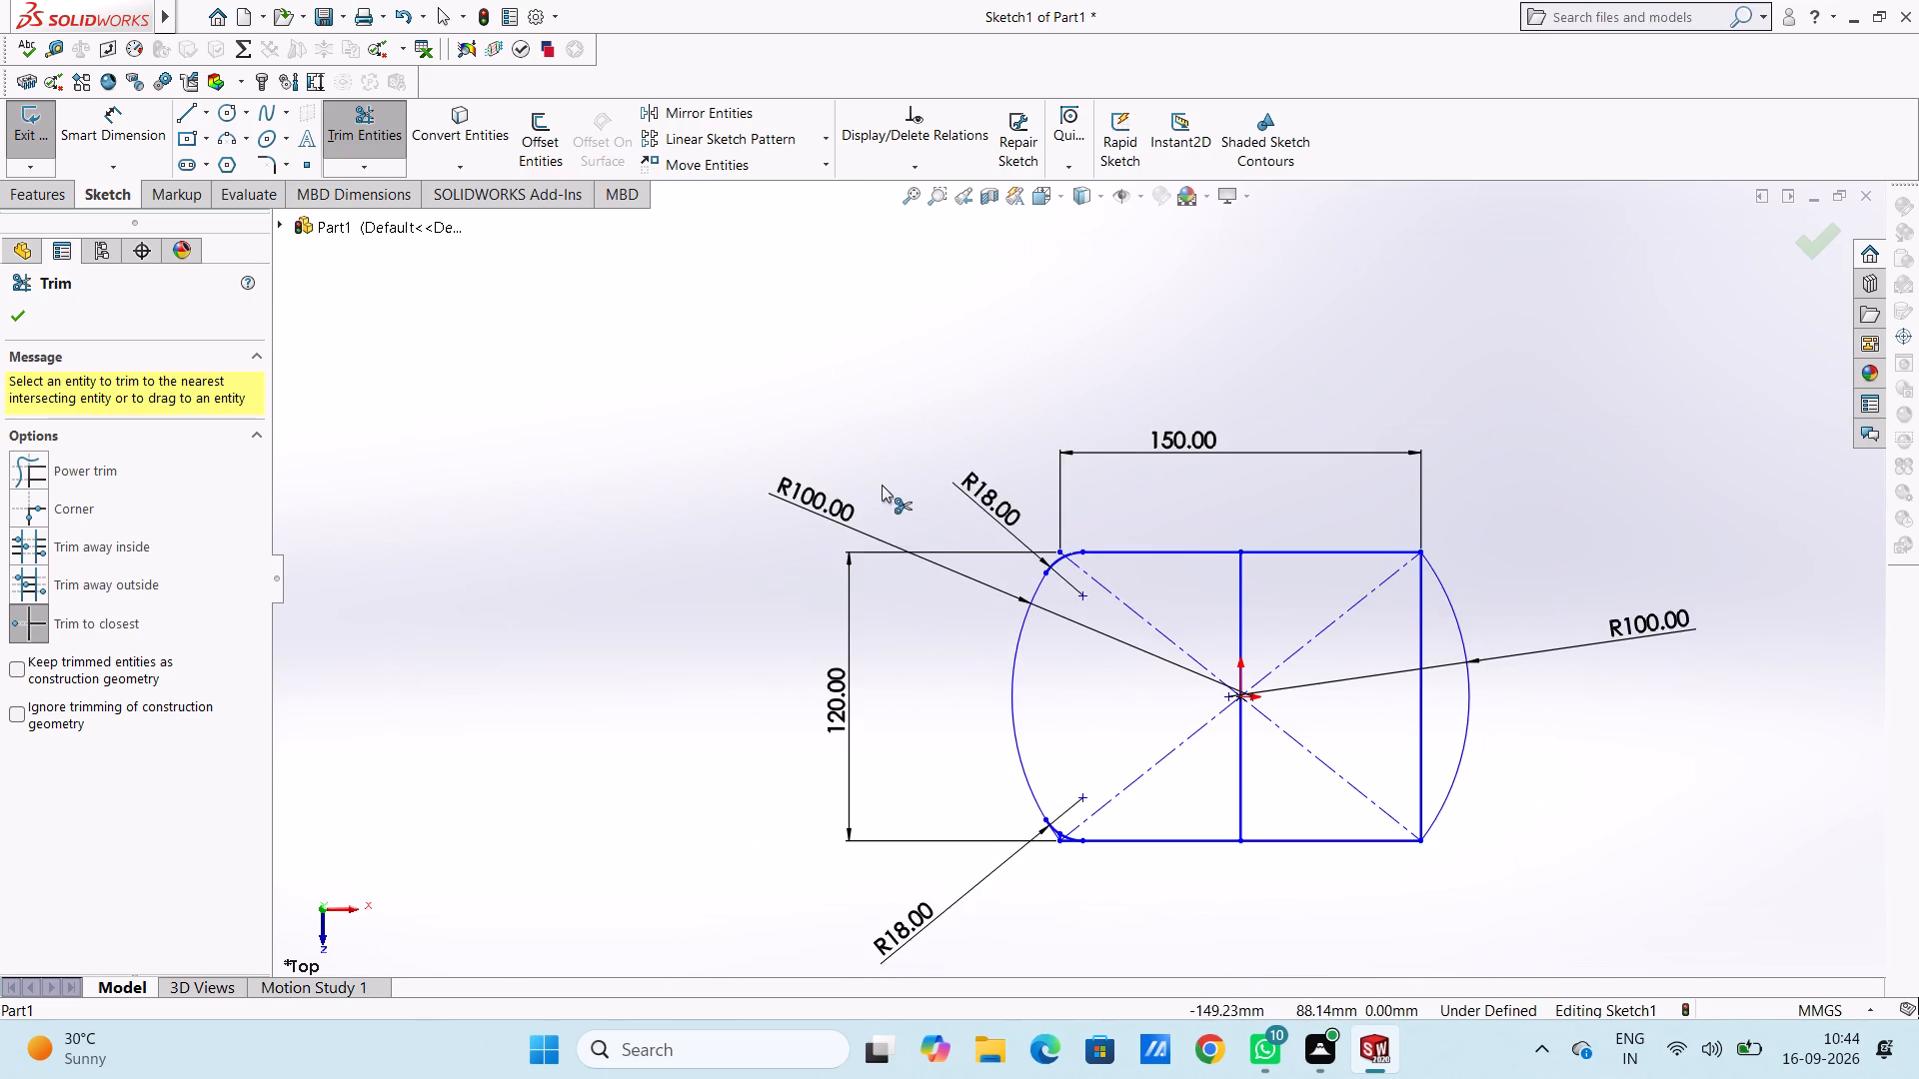
scroll(882, 485, up, 1)
scroll(1113, 843, down, 5)
scroll(1006, 581, down, 5)
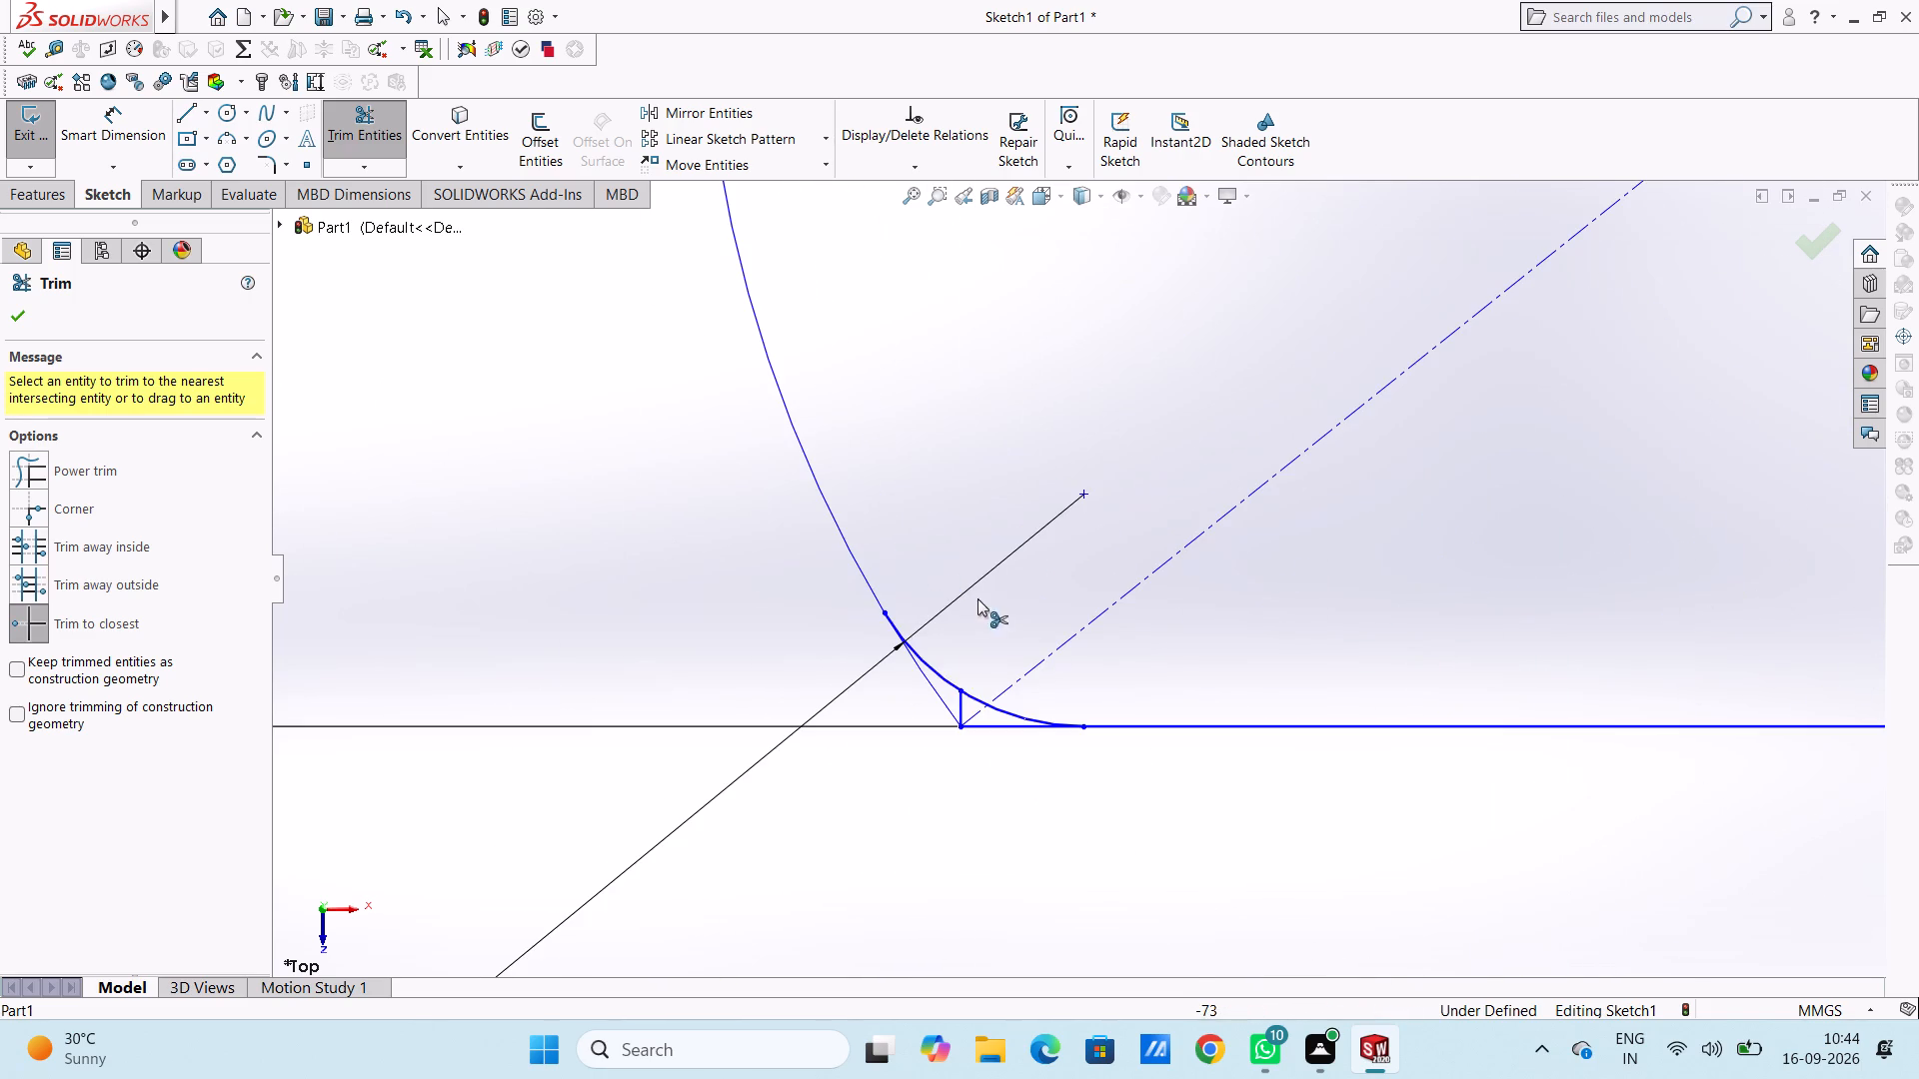
click(940, 693)
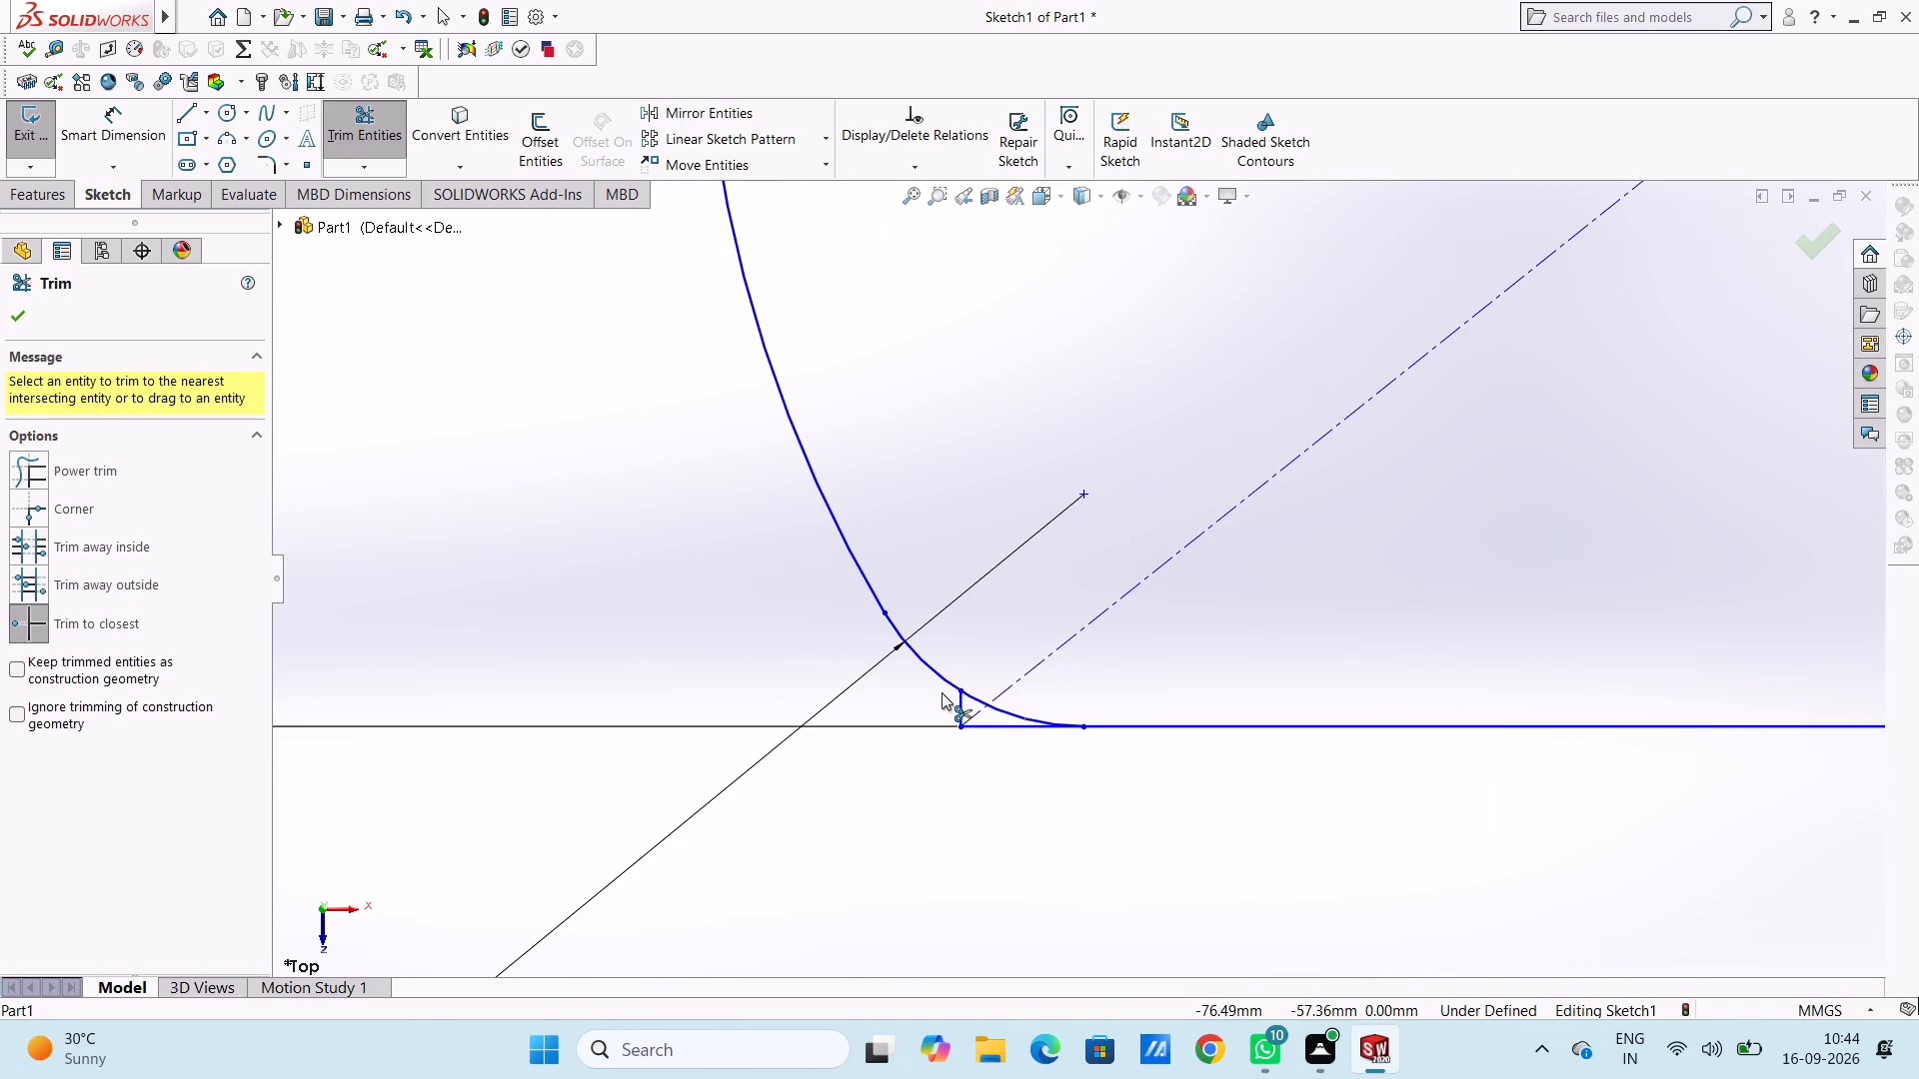
click(959, 700)
click(979, 727)
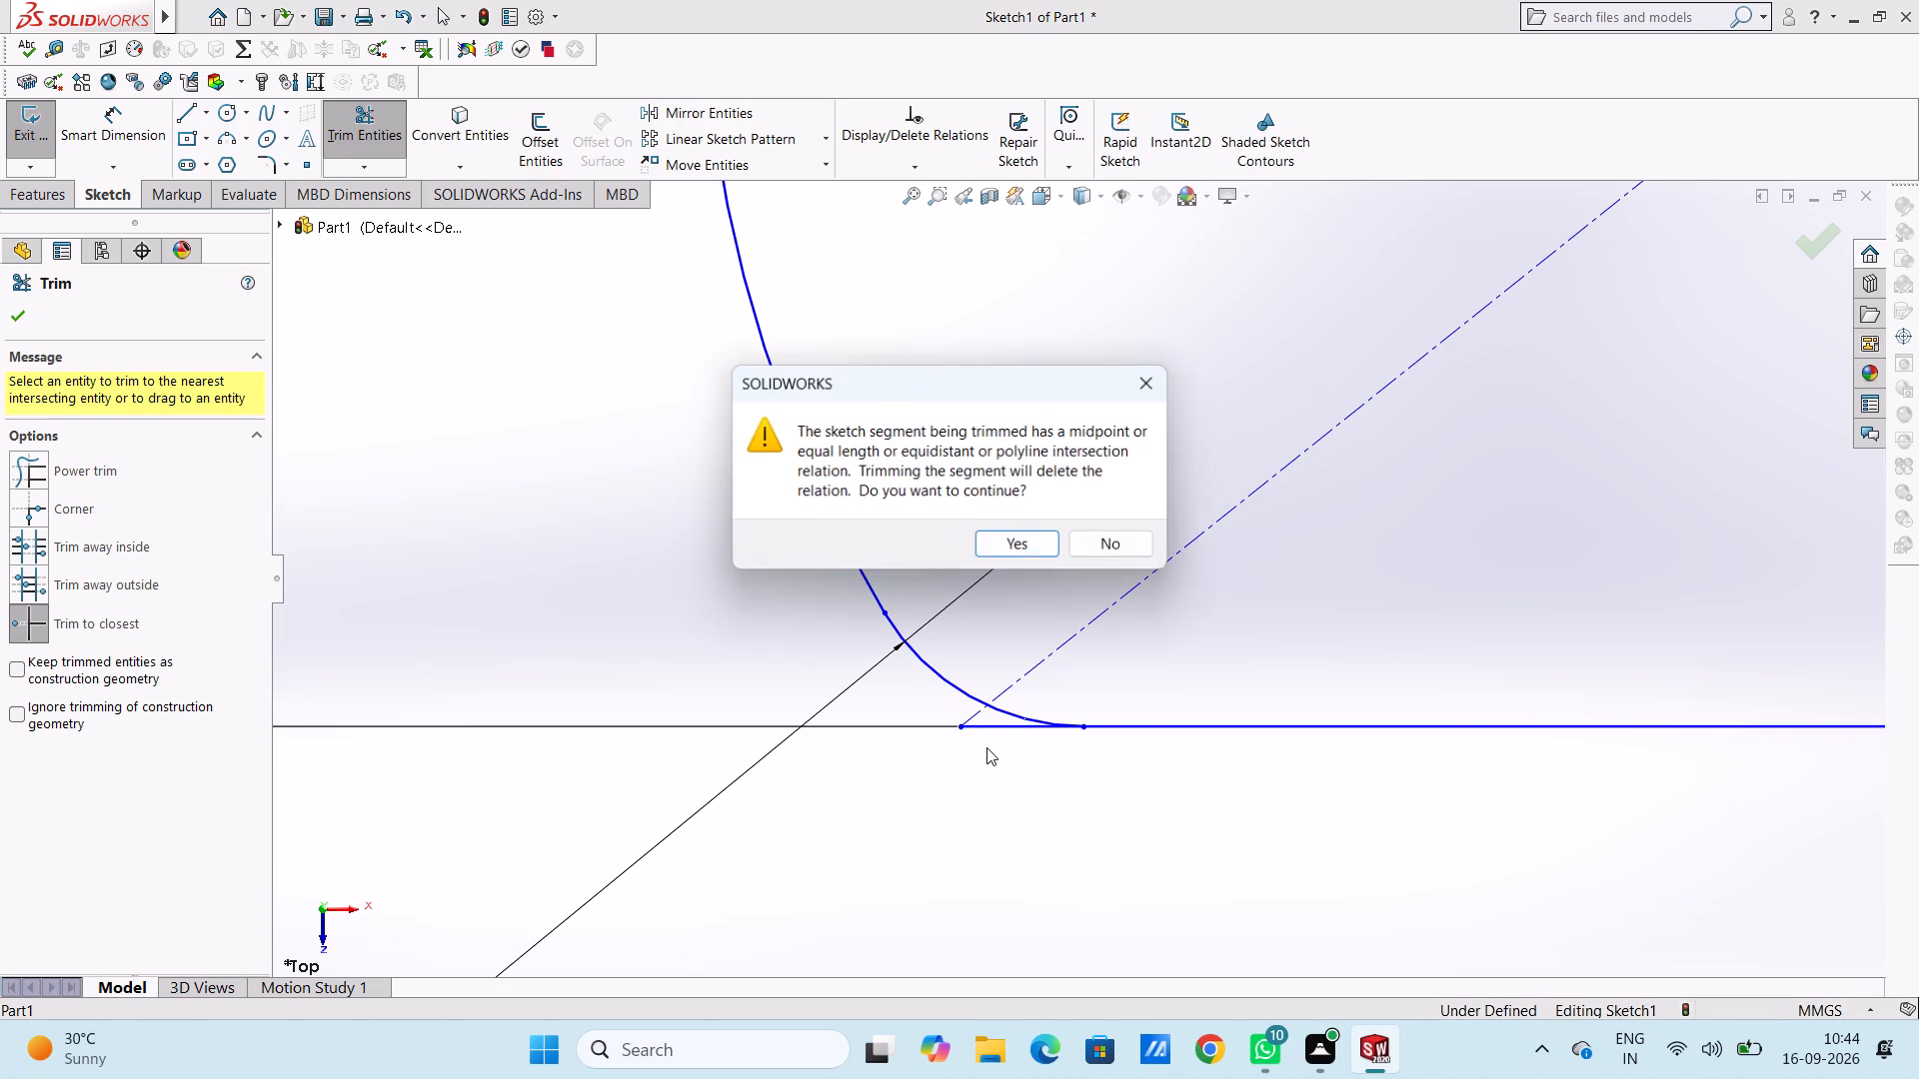
click(1161, 385)
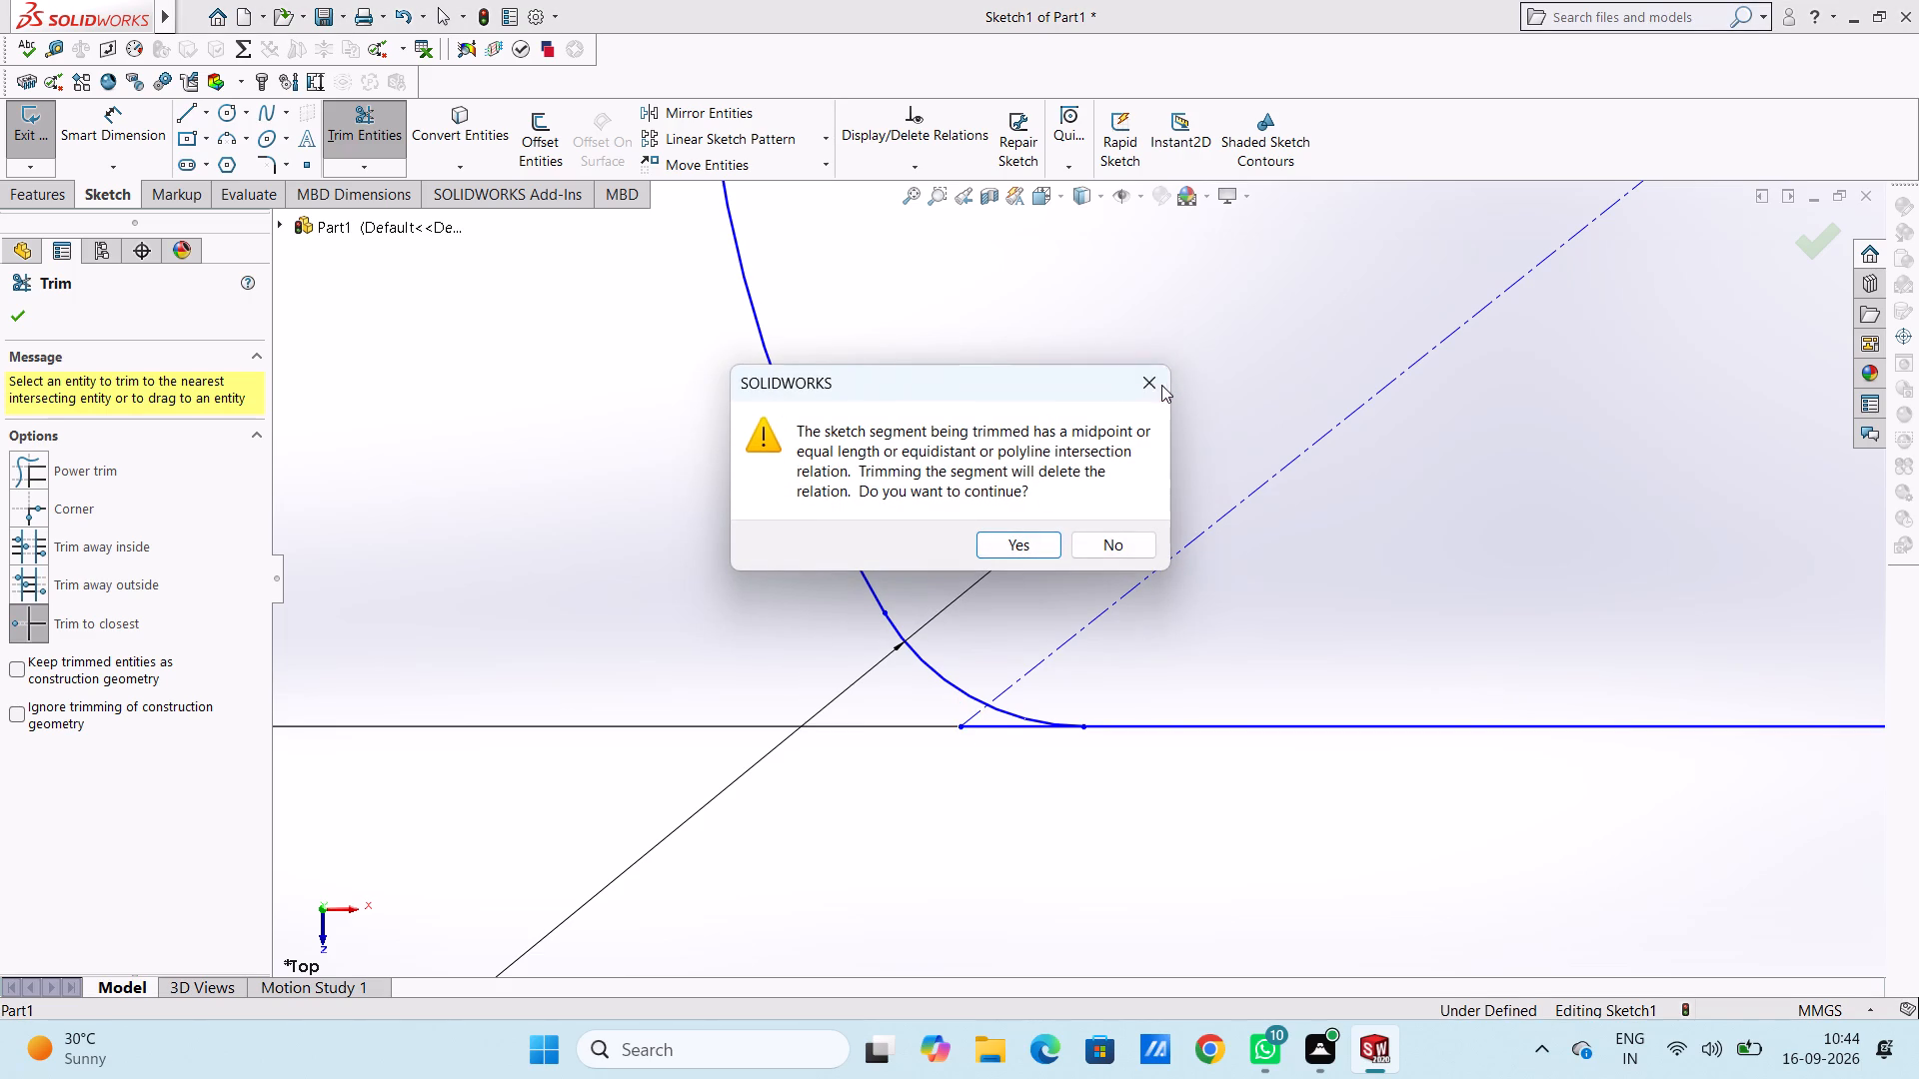
key(Escape)
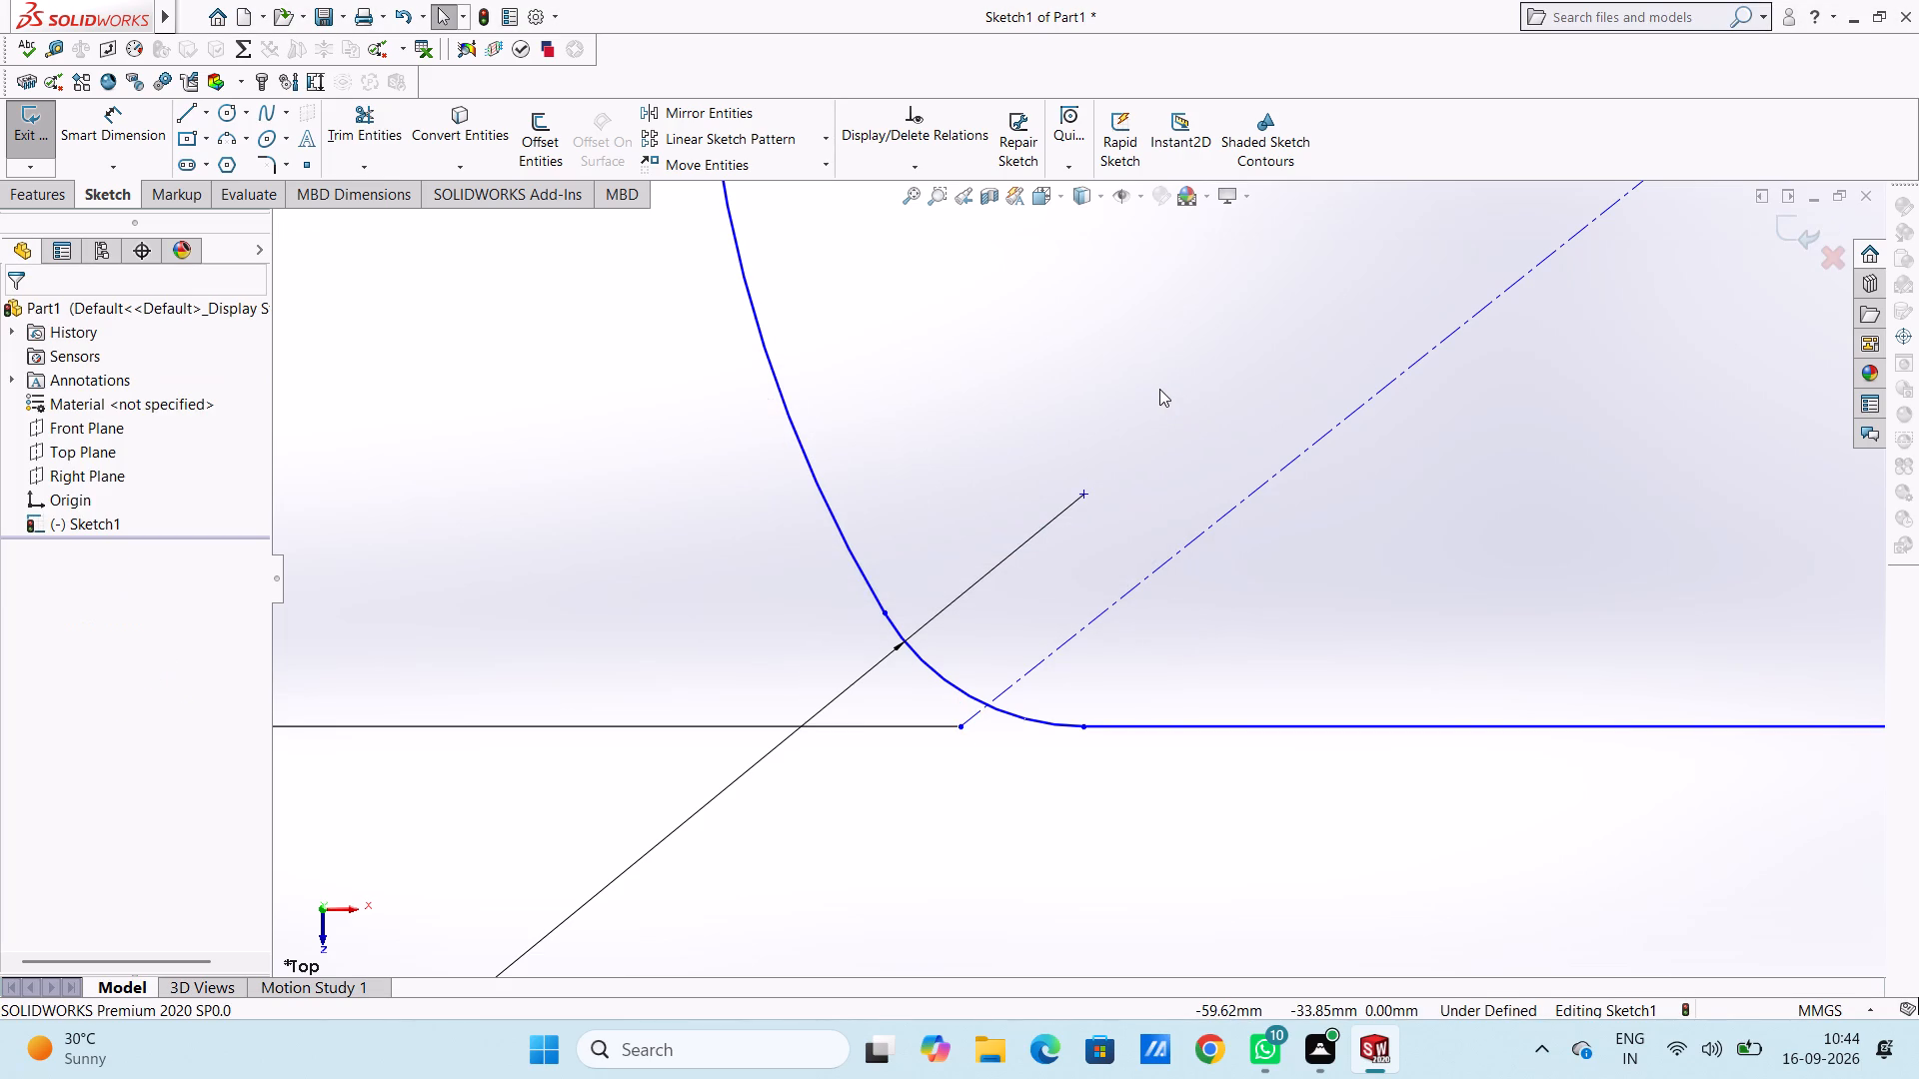
key(Escape)
Mirror the left 100 mm arc and both 18 mm corner arcs about the vertical centre line, keeping the originals.
scroll(1151, 400, up, 8)
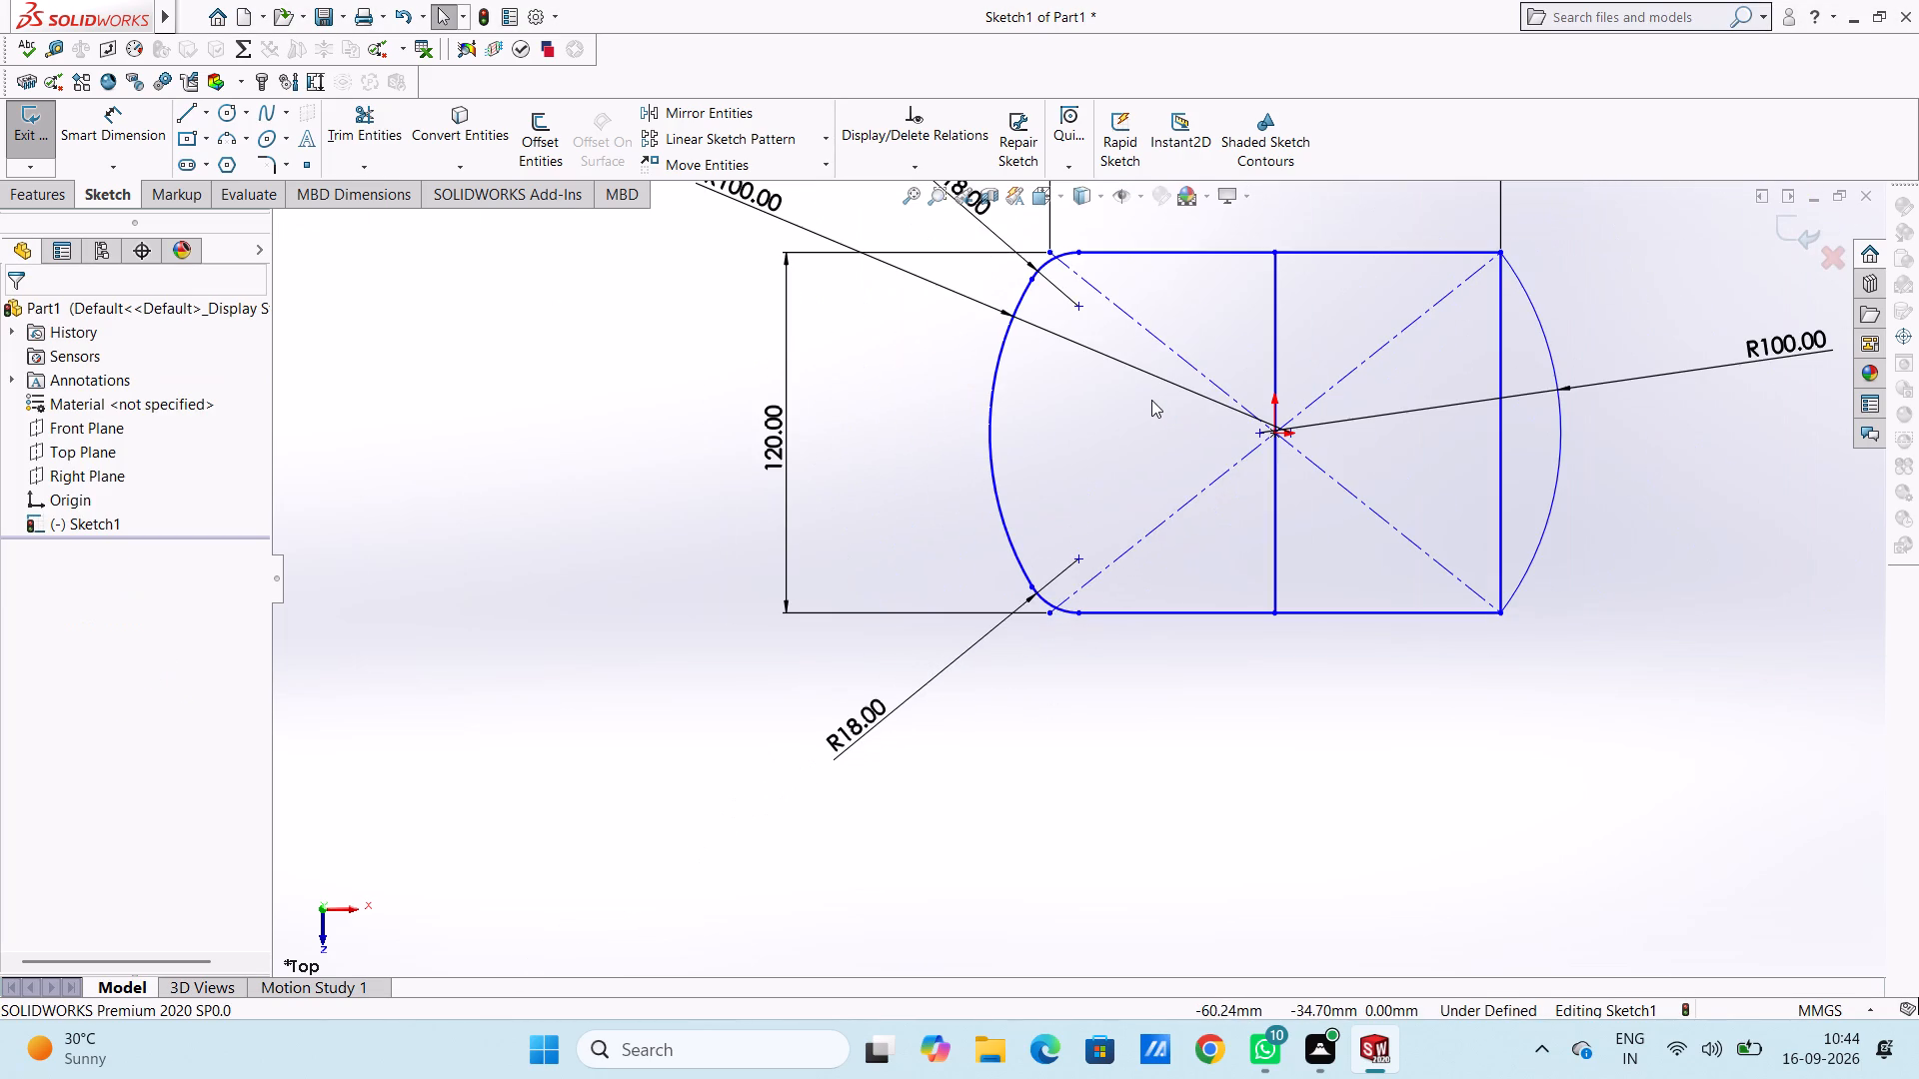
click(704, 120)
click(1050, 262)
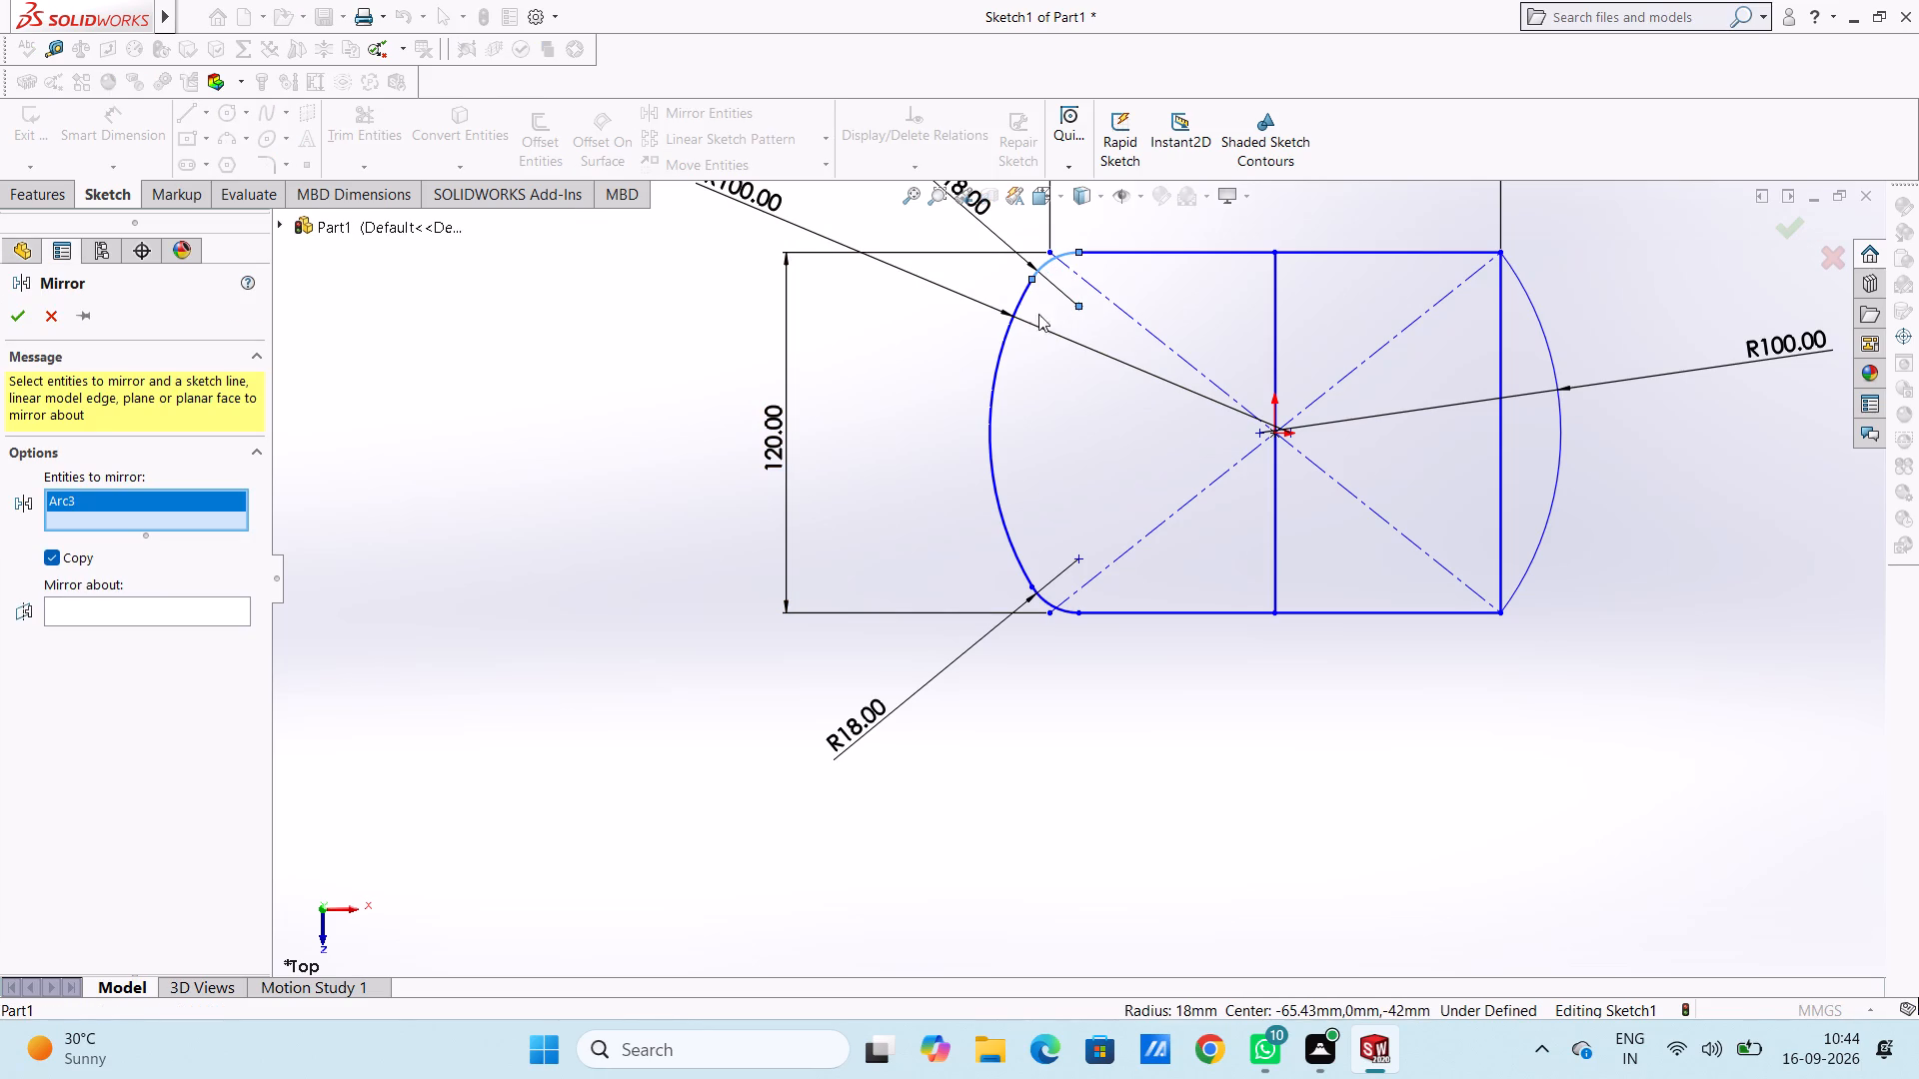
click(1004, 348)
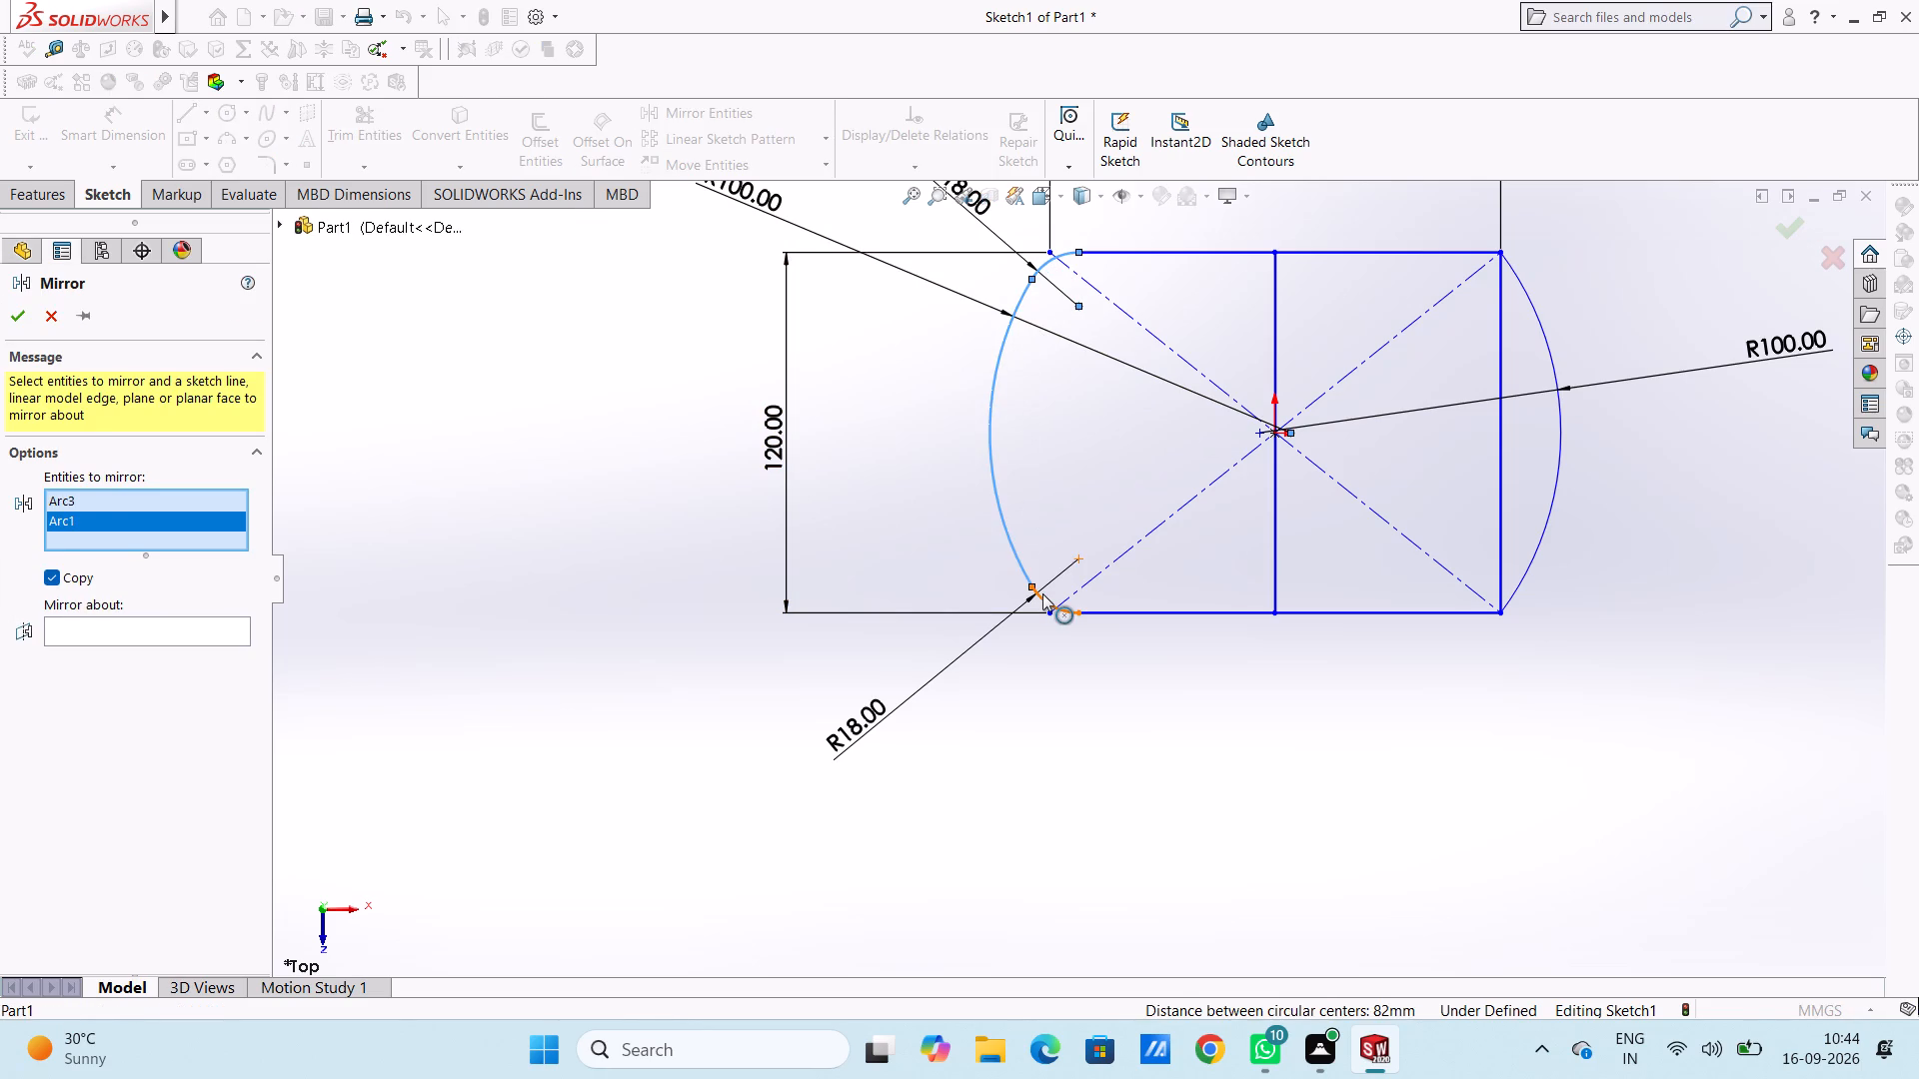
click(1042, 593)
click(99, 644)
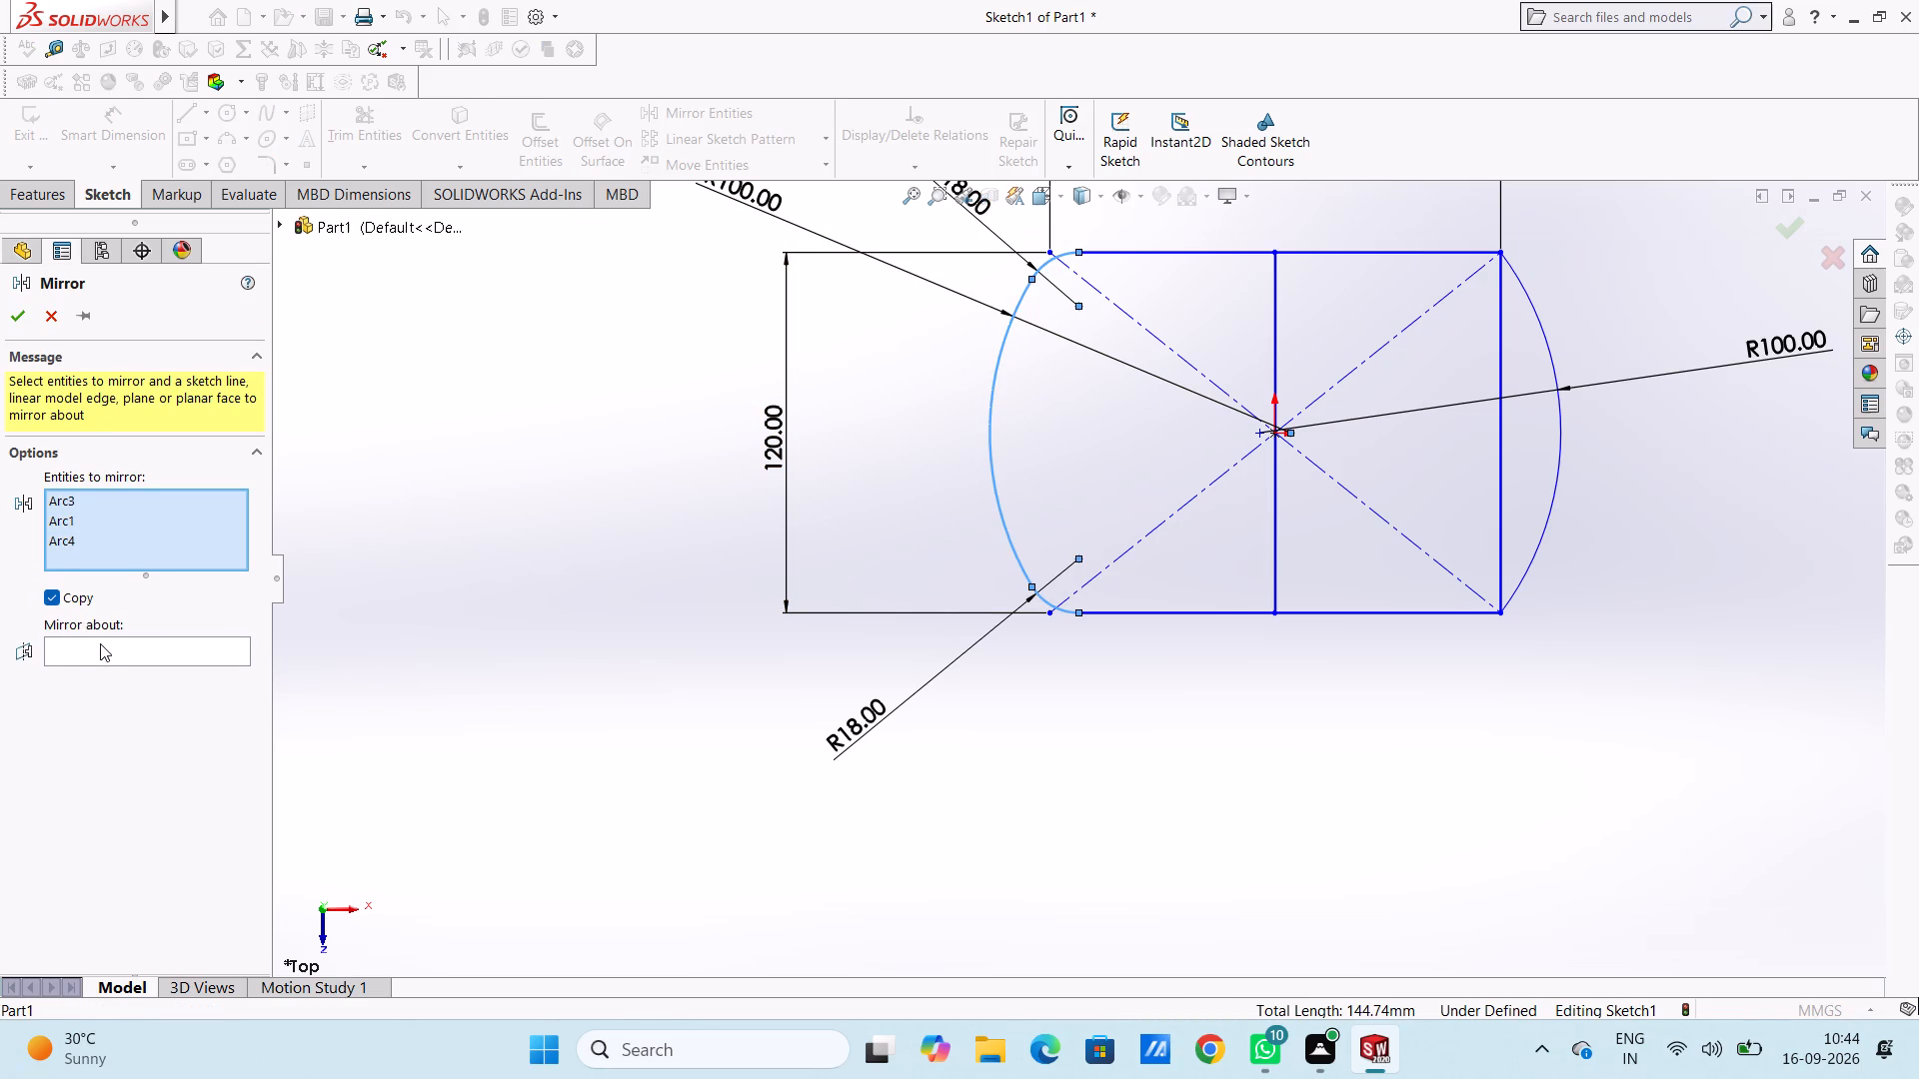
click(1272, 305)
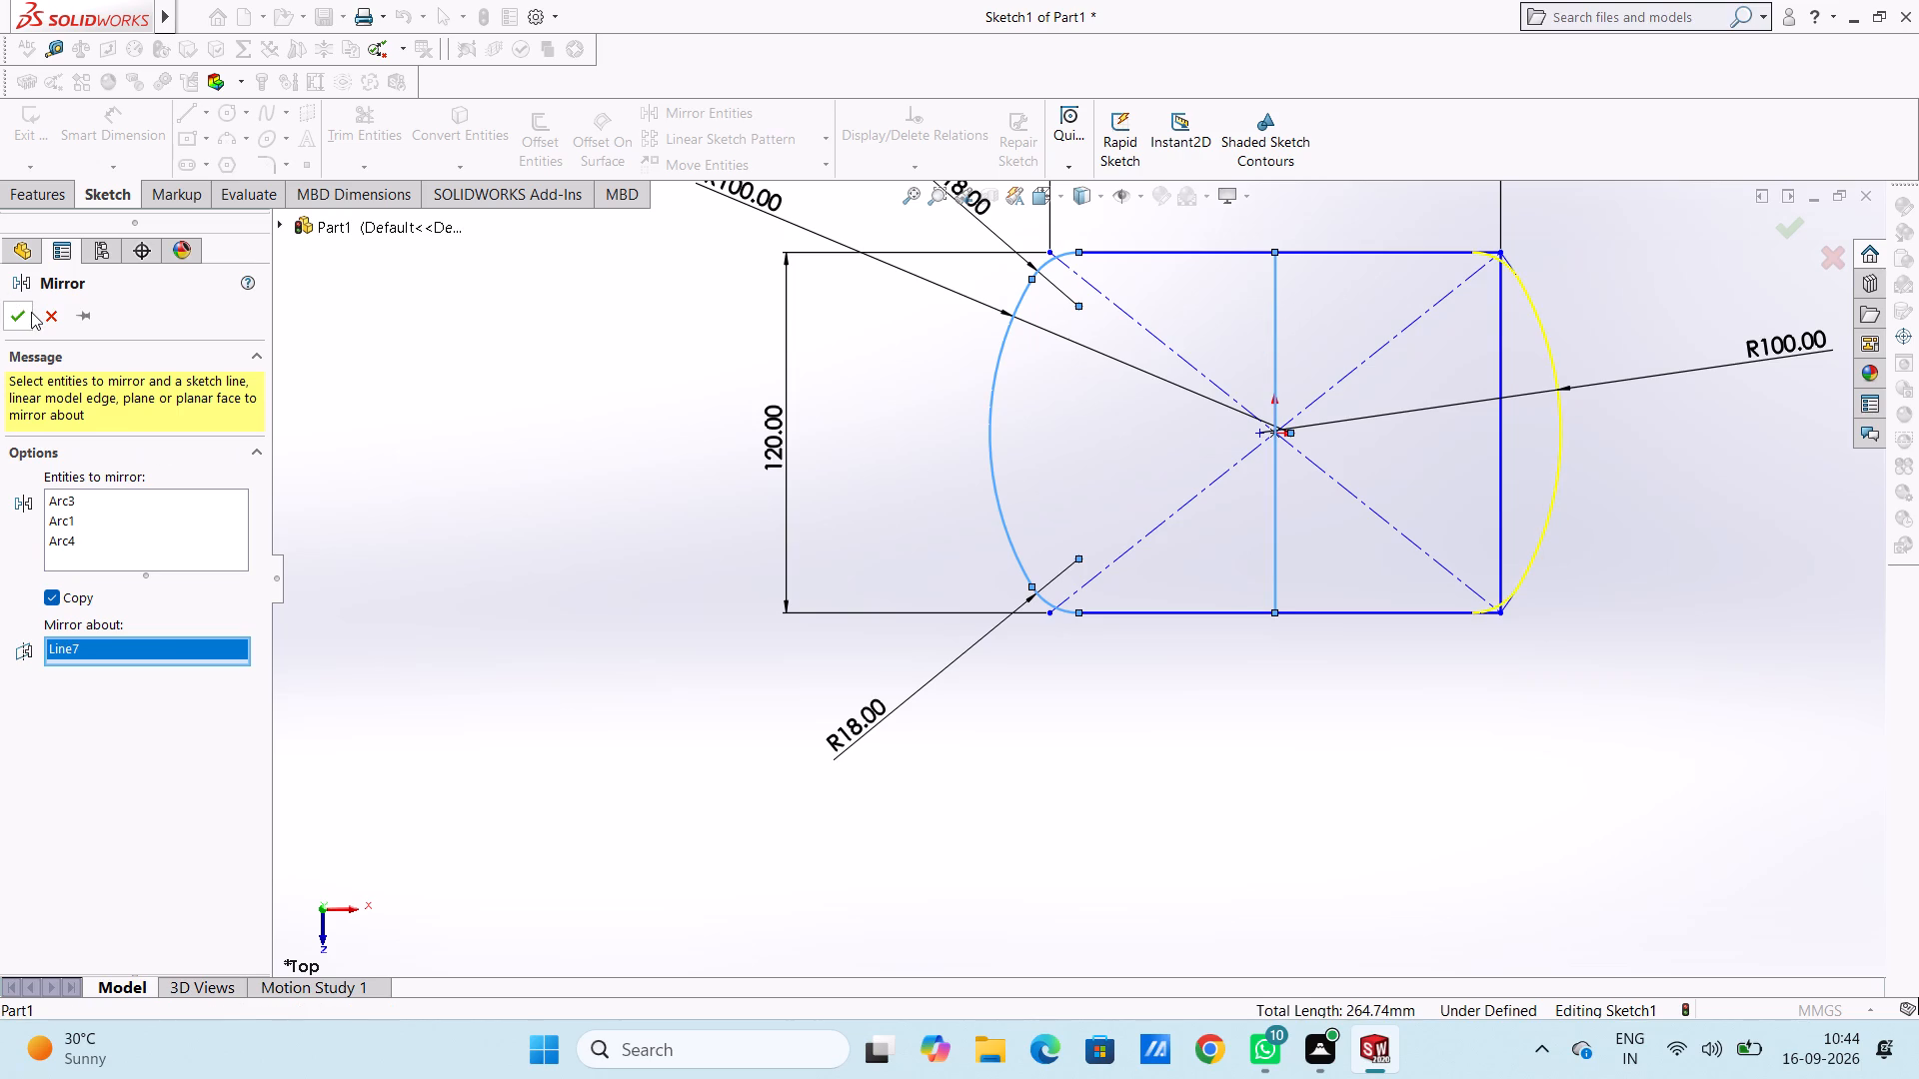
click(31, 312)
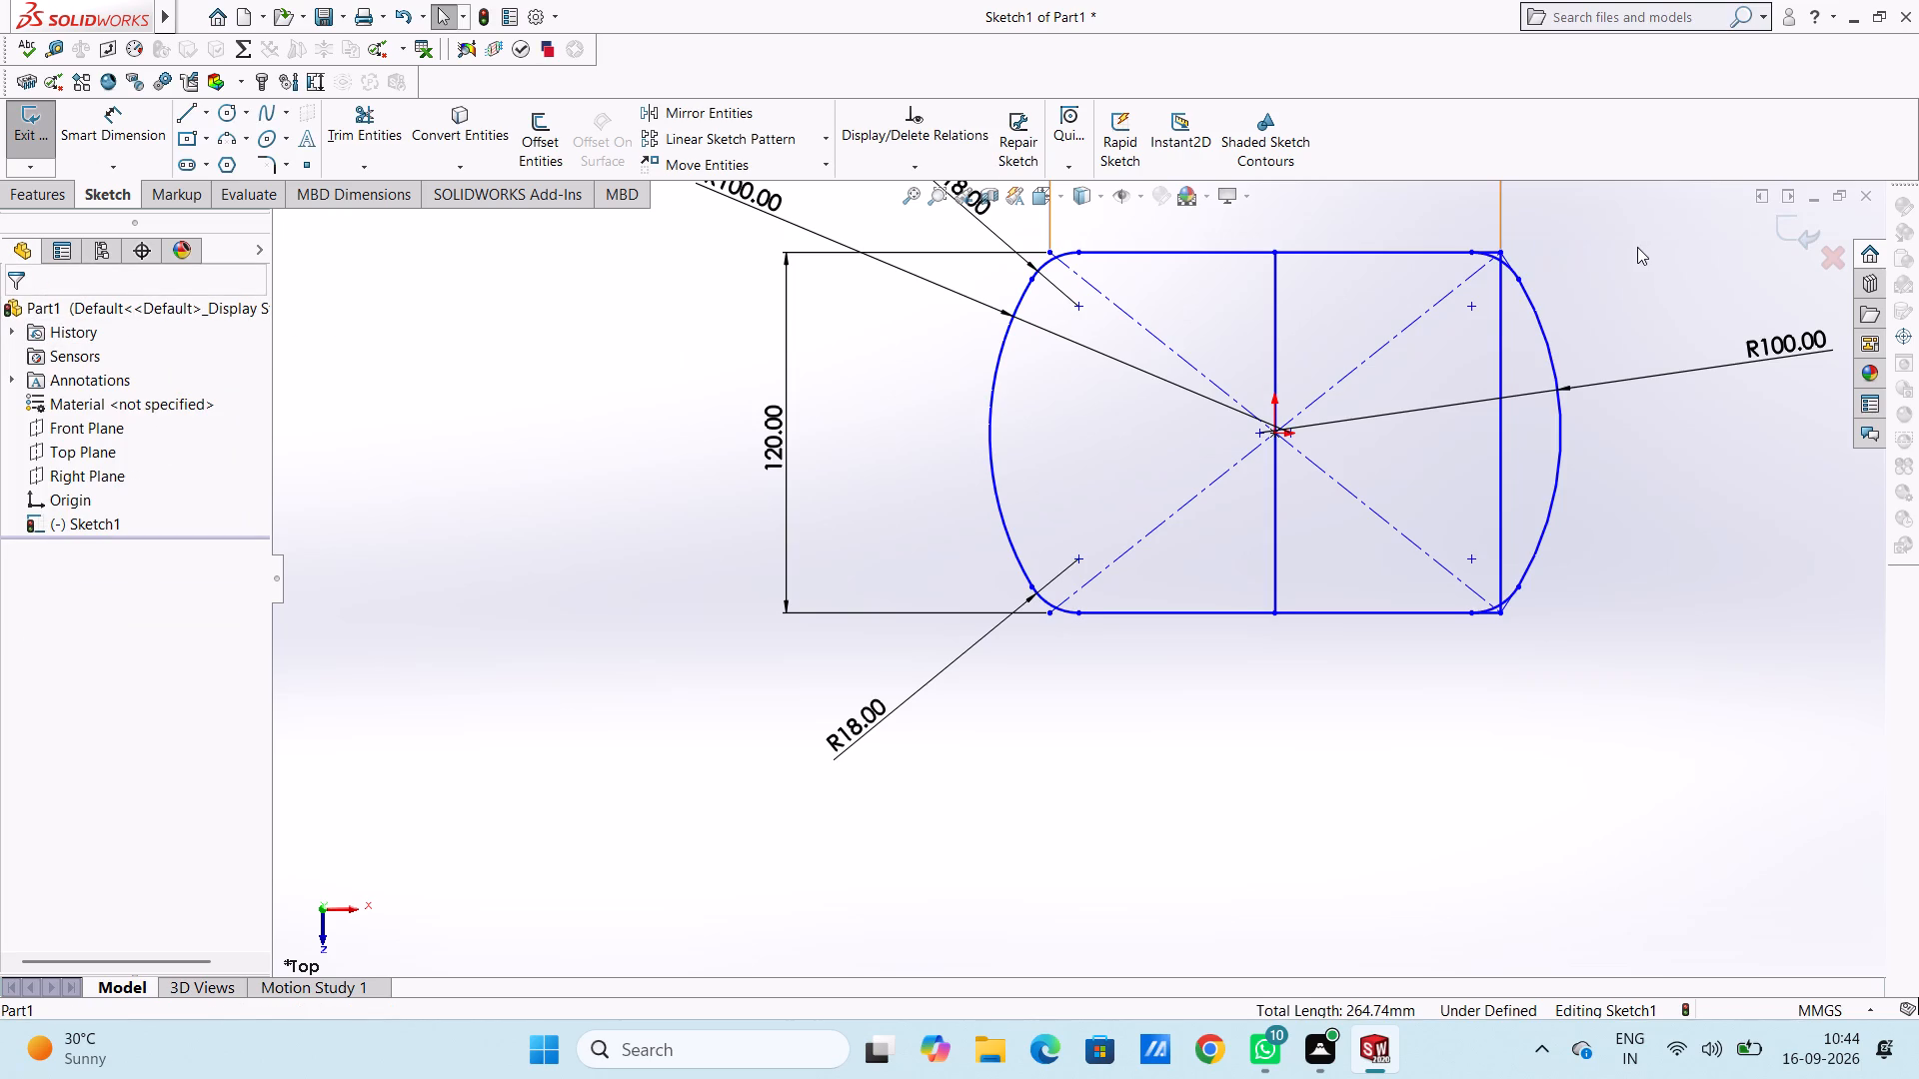
Trim the top-edge, right-side and right 100 mm arc overhangs outside the mirrored upper-right corner arc.
scroll(1634, 248, down, 4)
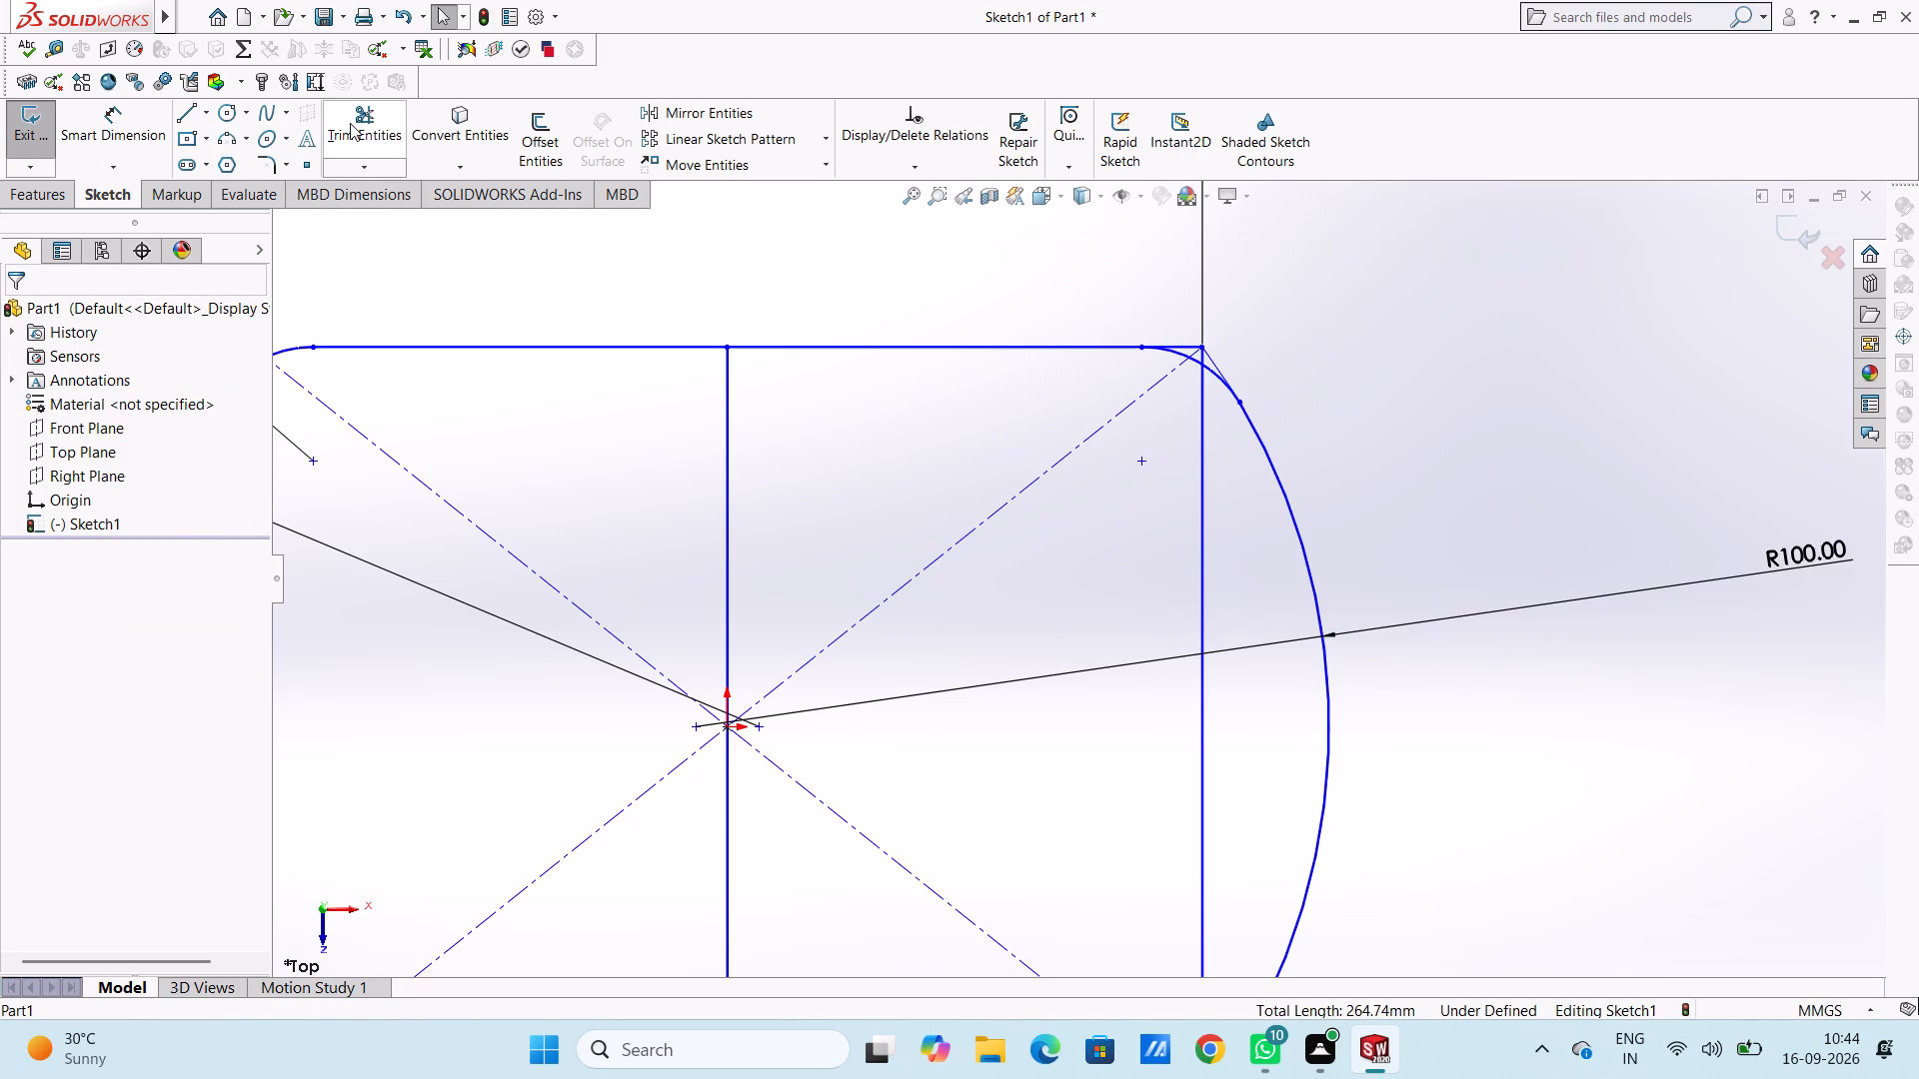
click(350, 124)
click(1176, 343)
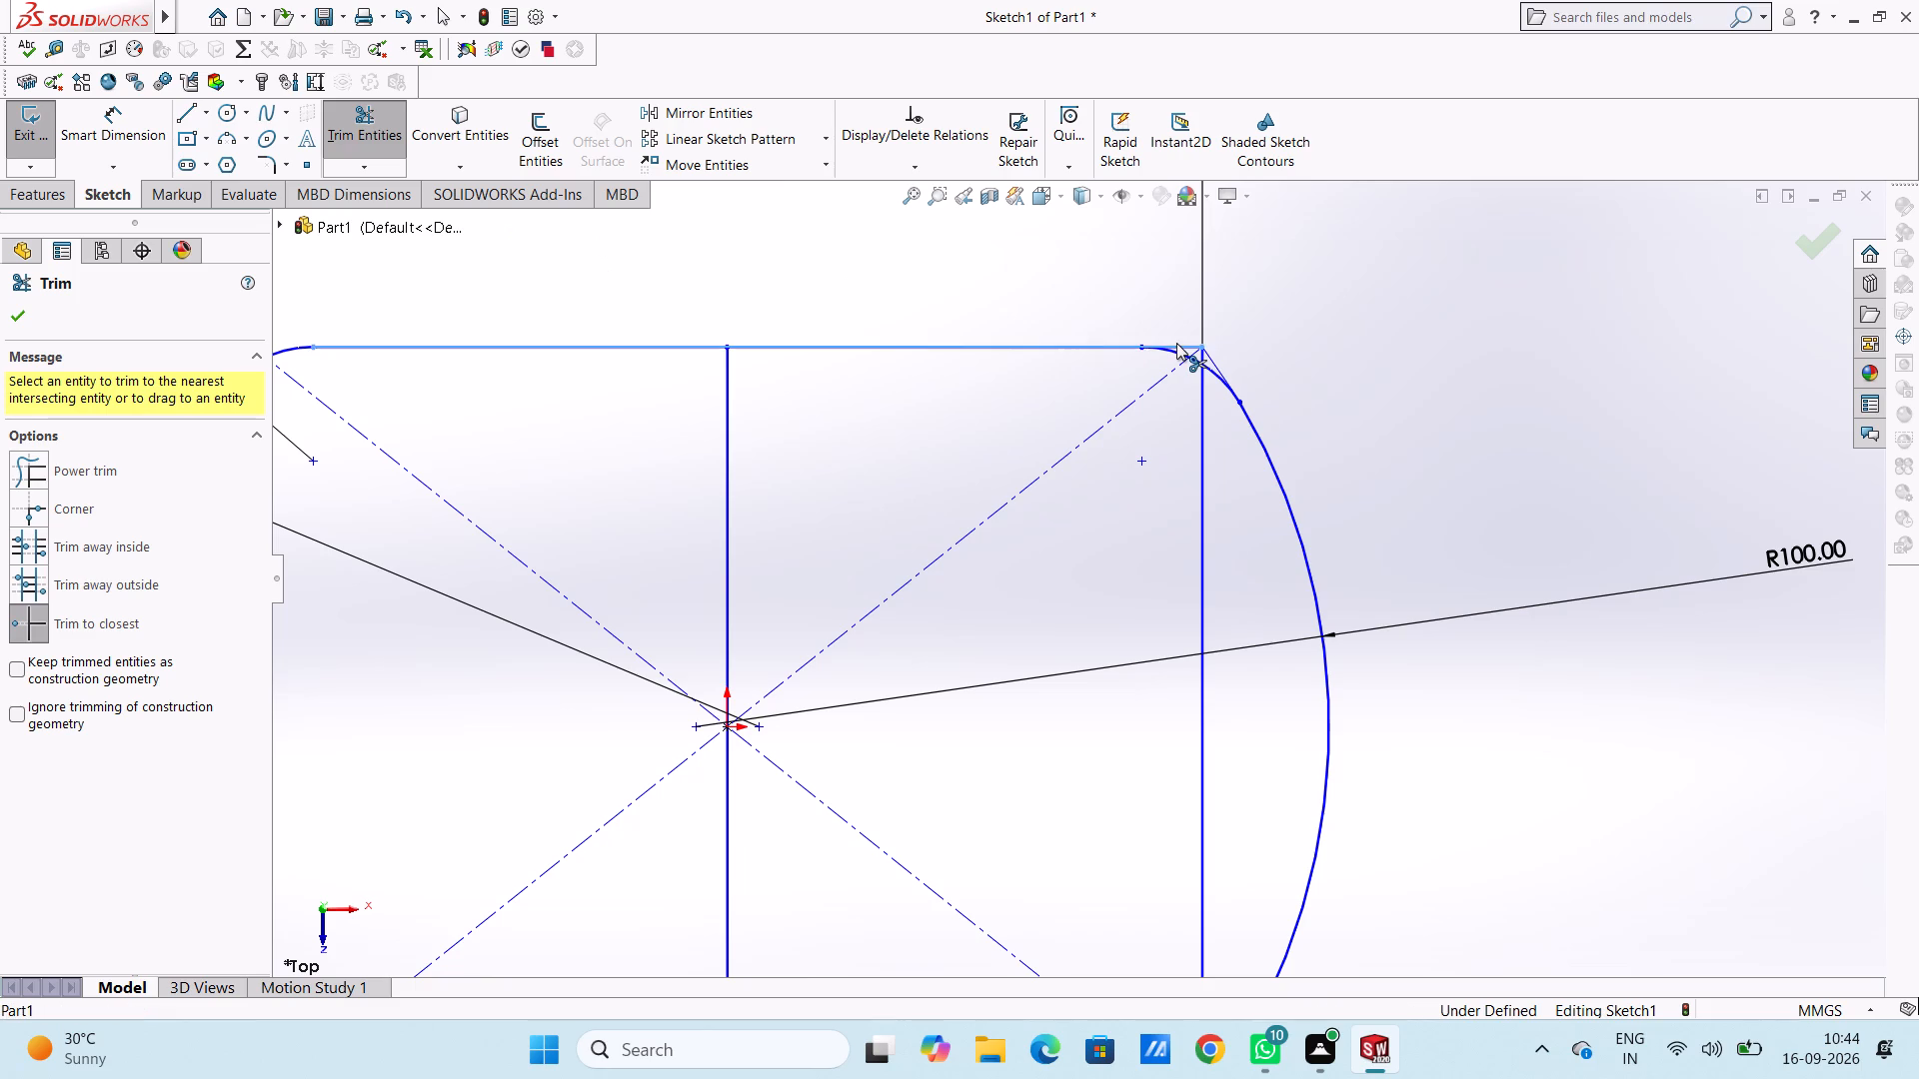
click(1198, 356)
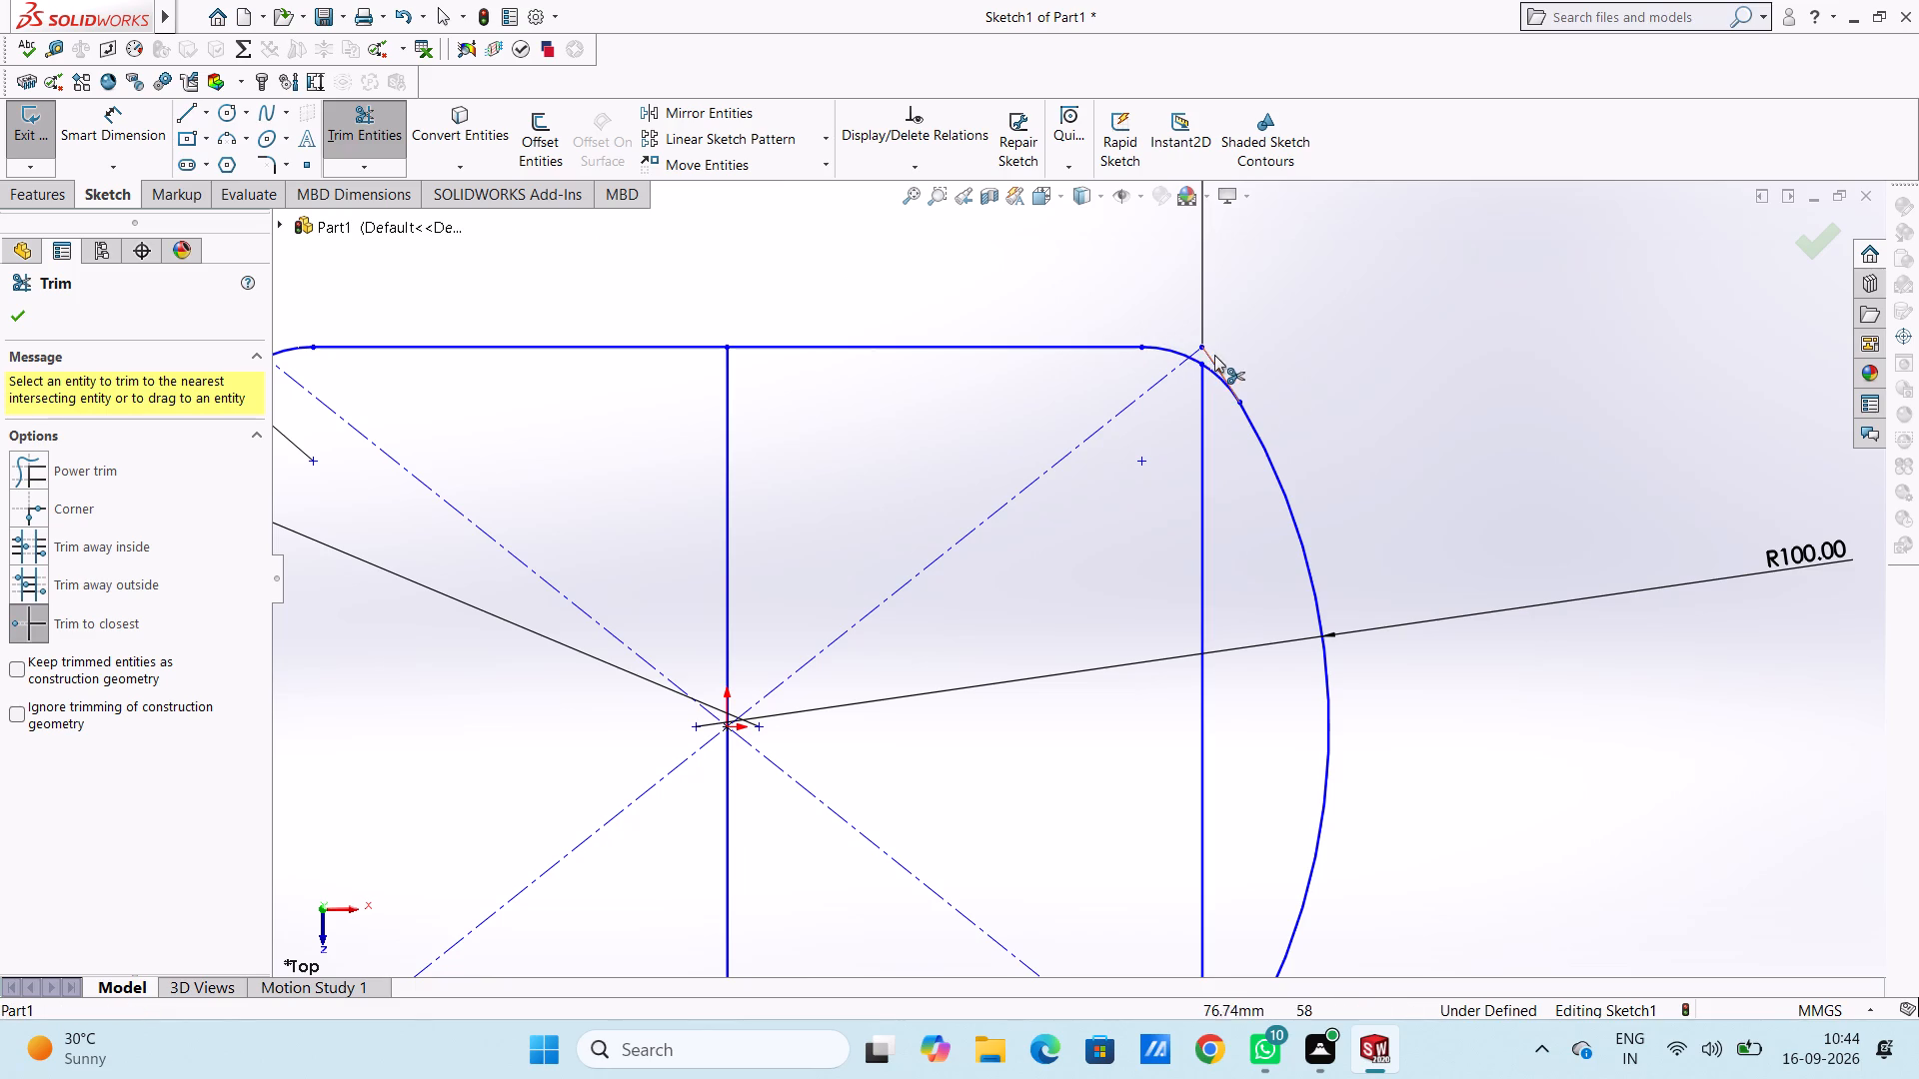
click(1215, 362)
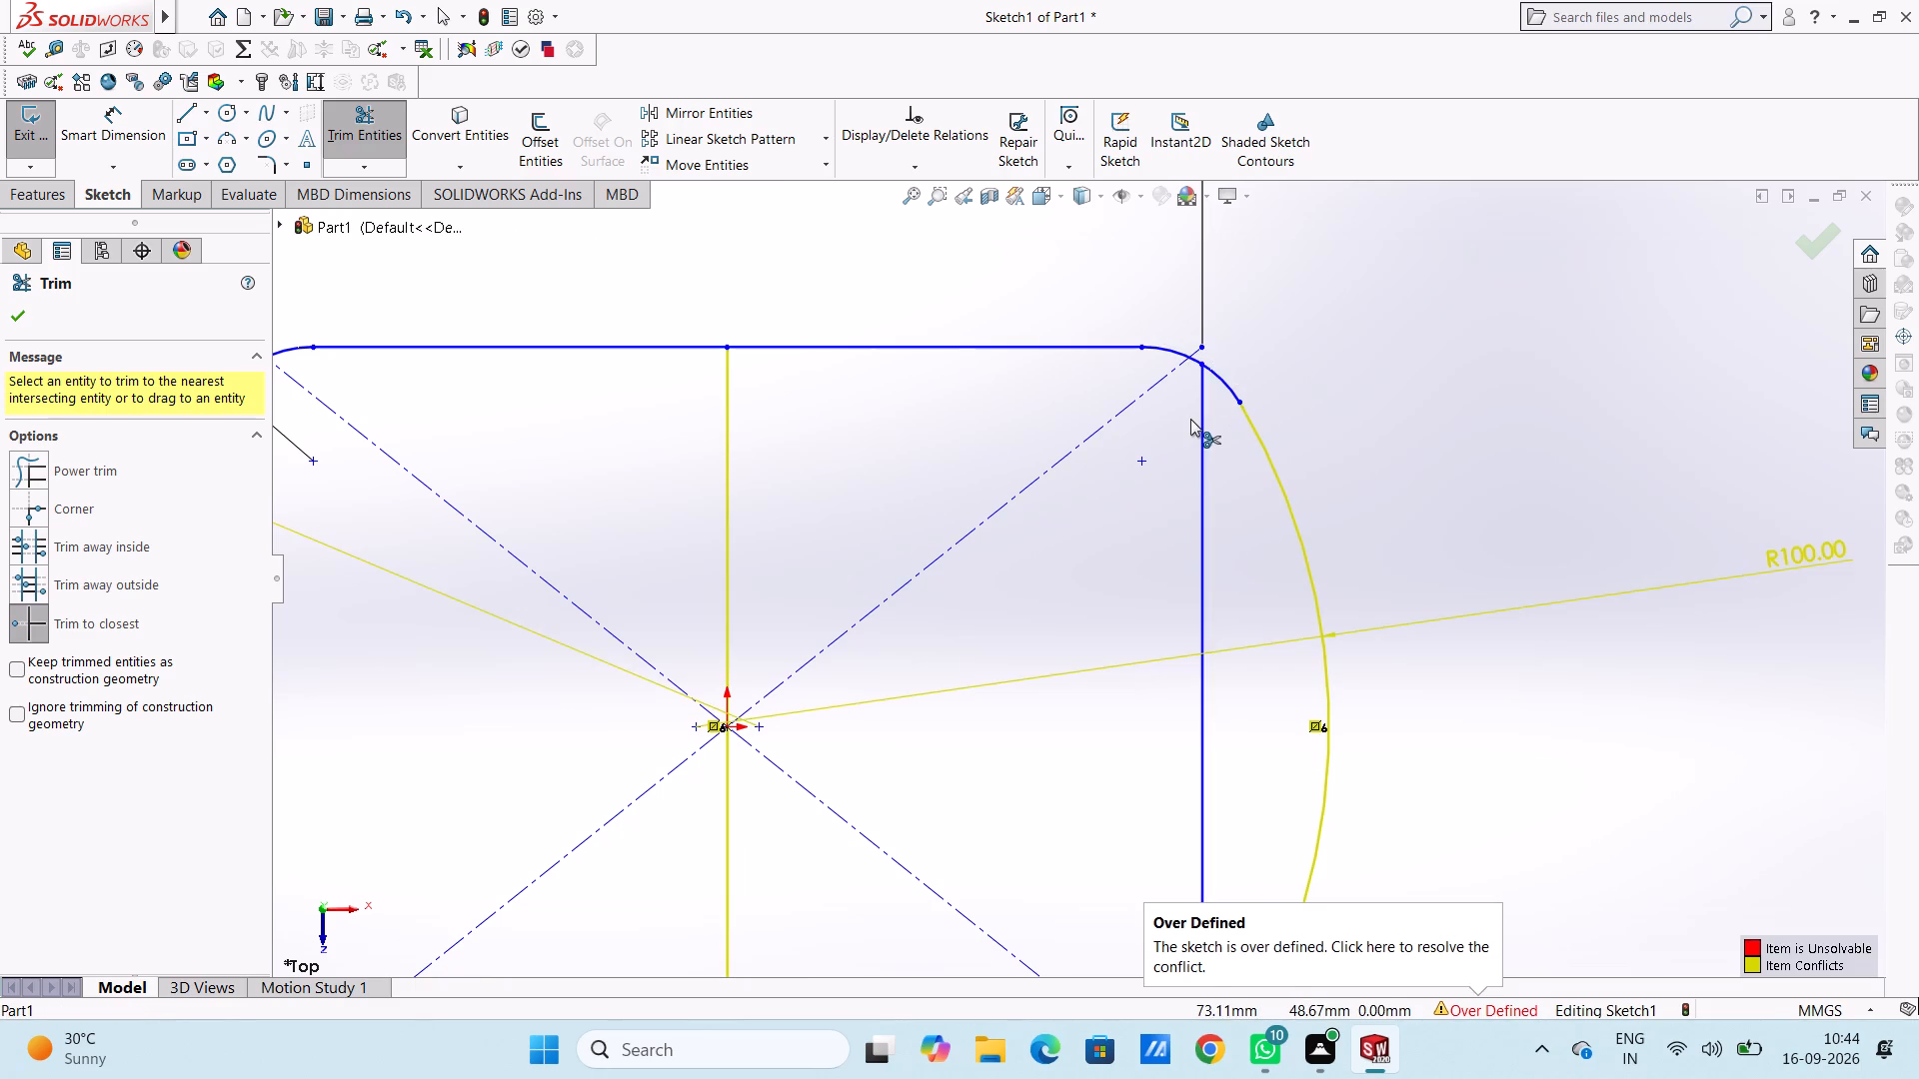
Trim the bottom-edge, right-side and right 100 mm arc overhangs outside the mirrored lower-right corner arc.
scroll(1189, 419, up, 6)
scroll(1059, 789, down, 4)
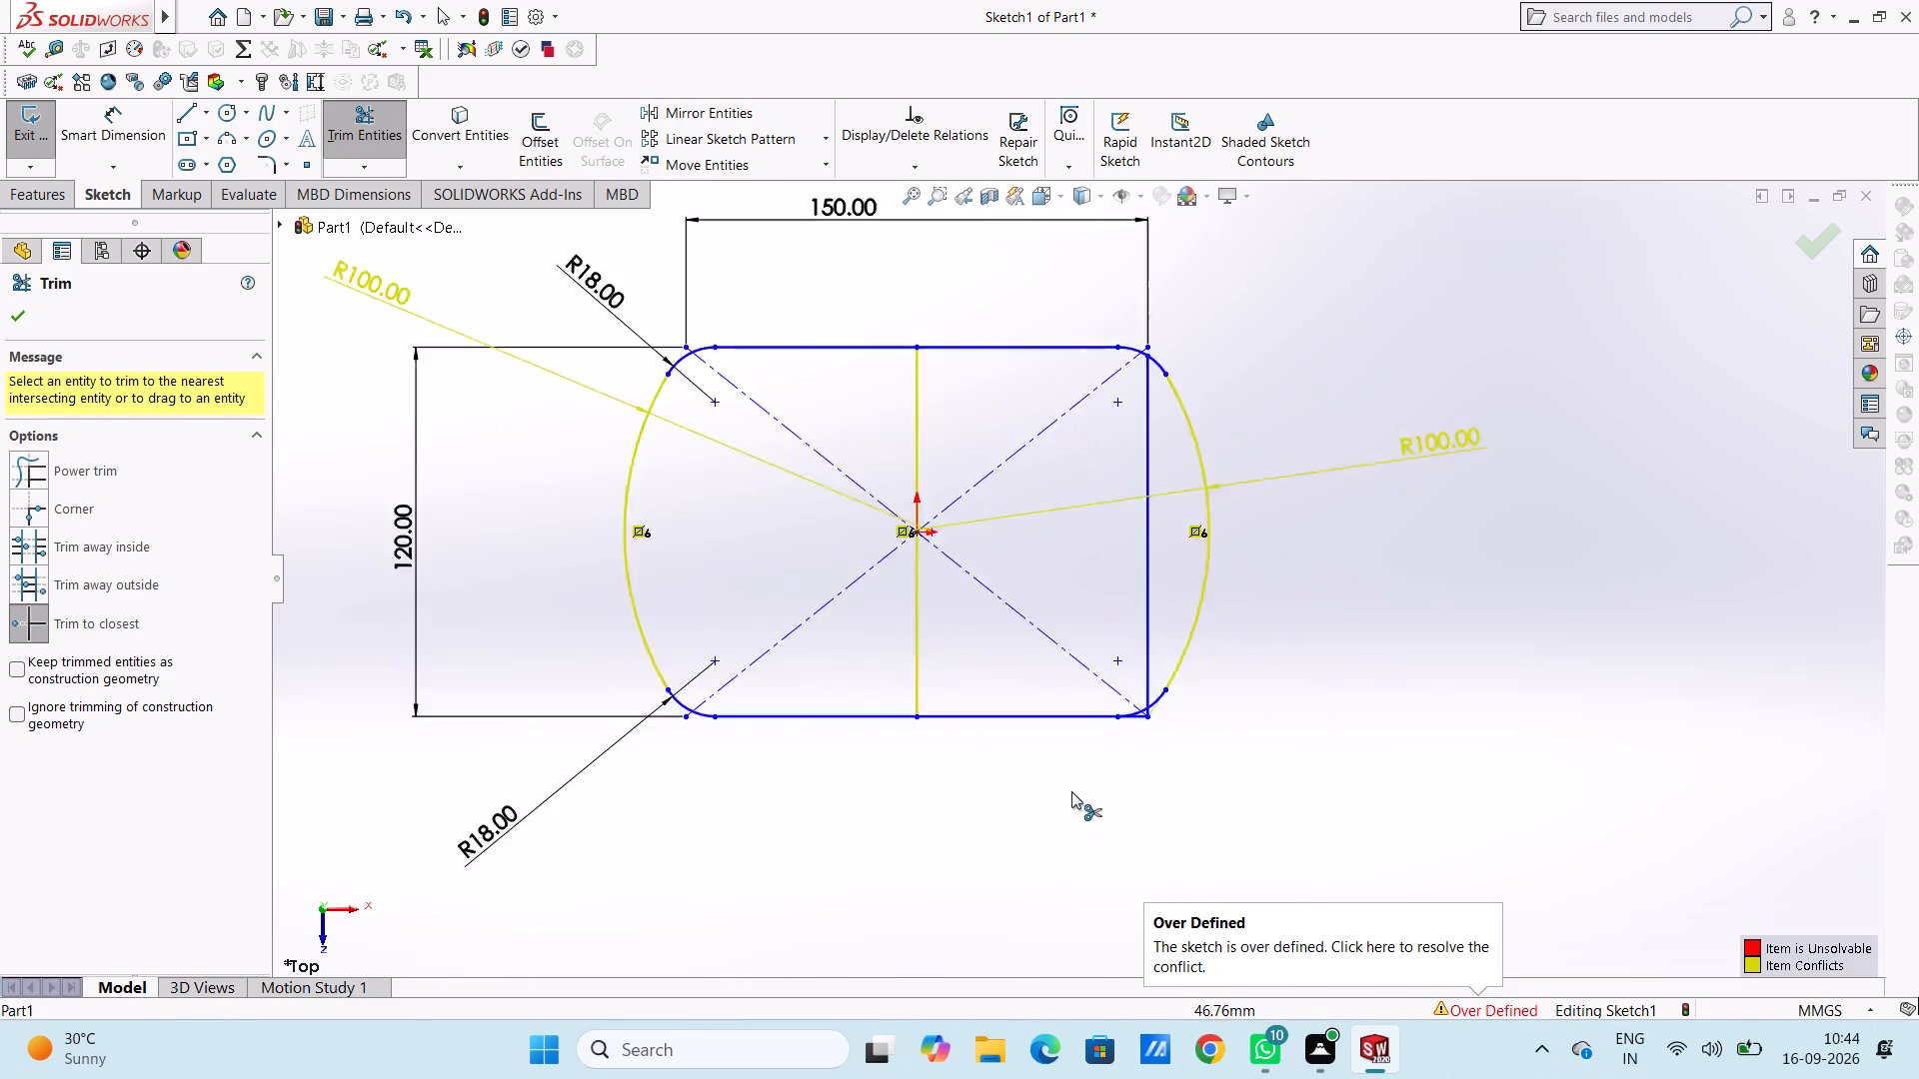
scroll(1071, 791, down, 1)
scroll(1136, 685, down, 2)
click(1216, 581)
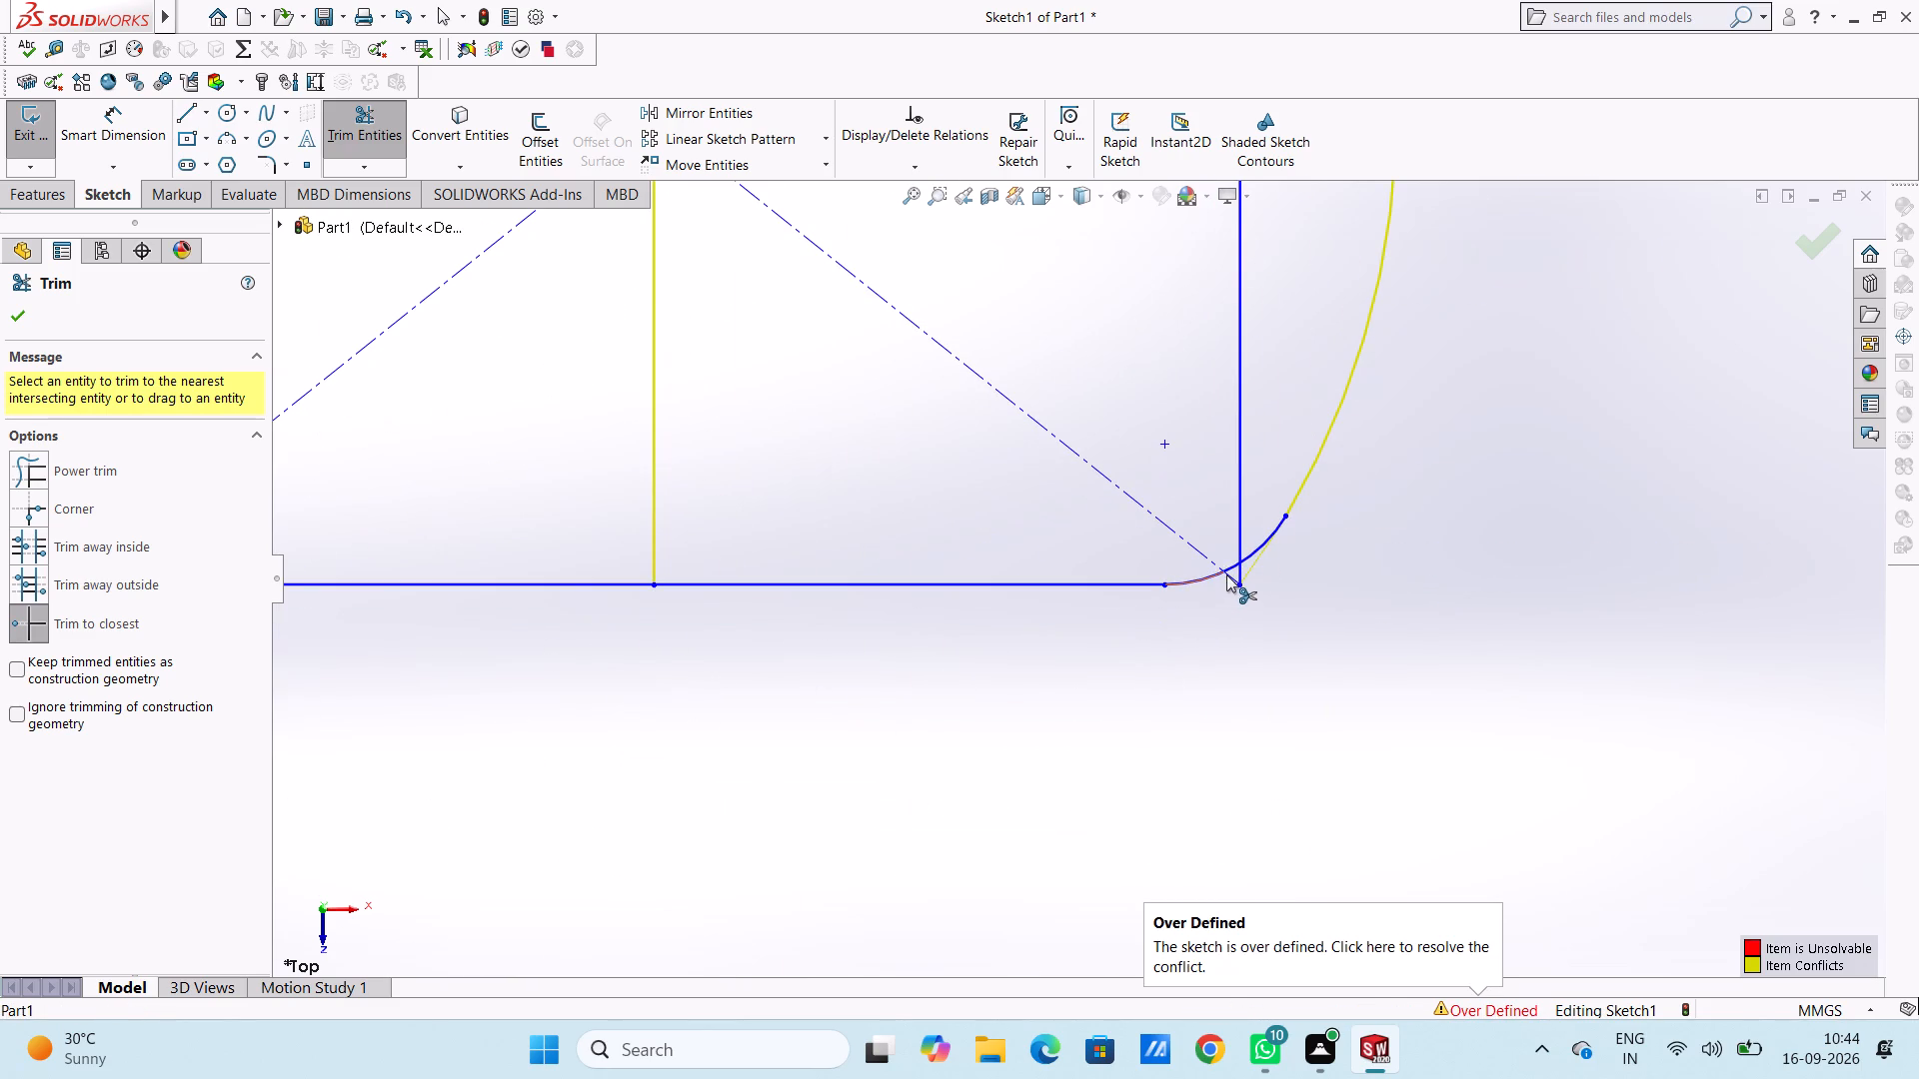
click(1234, 573)
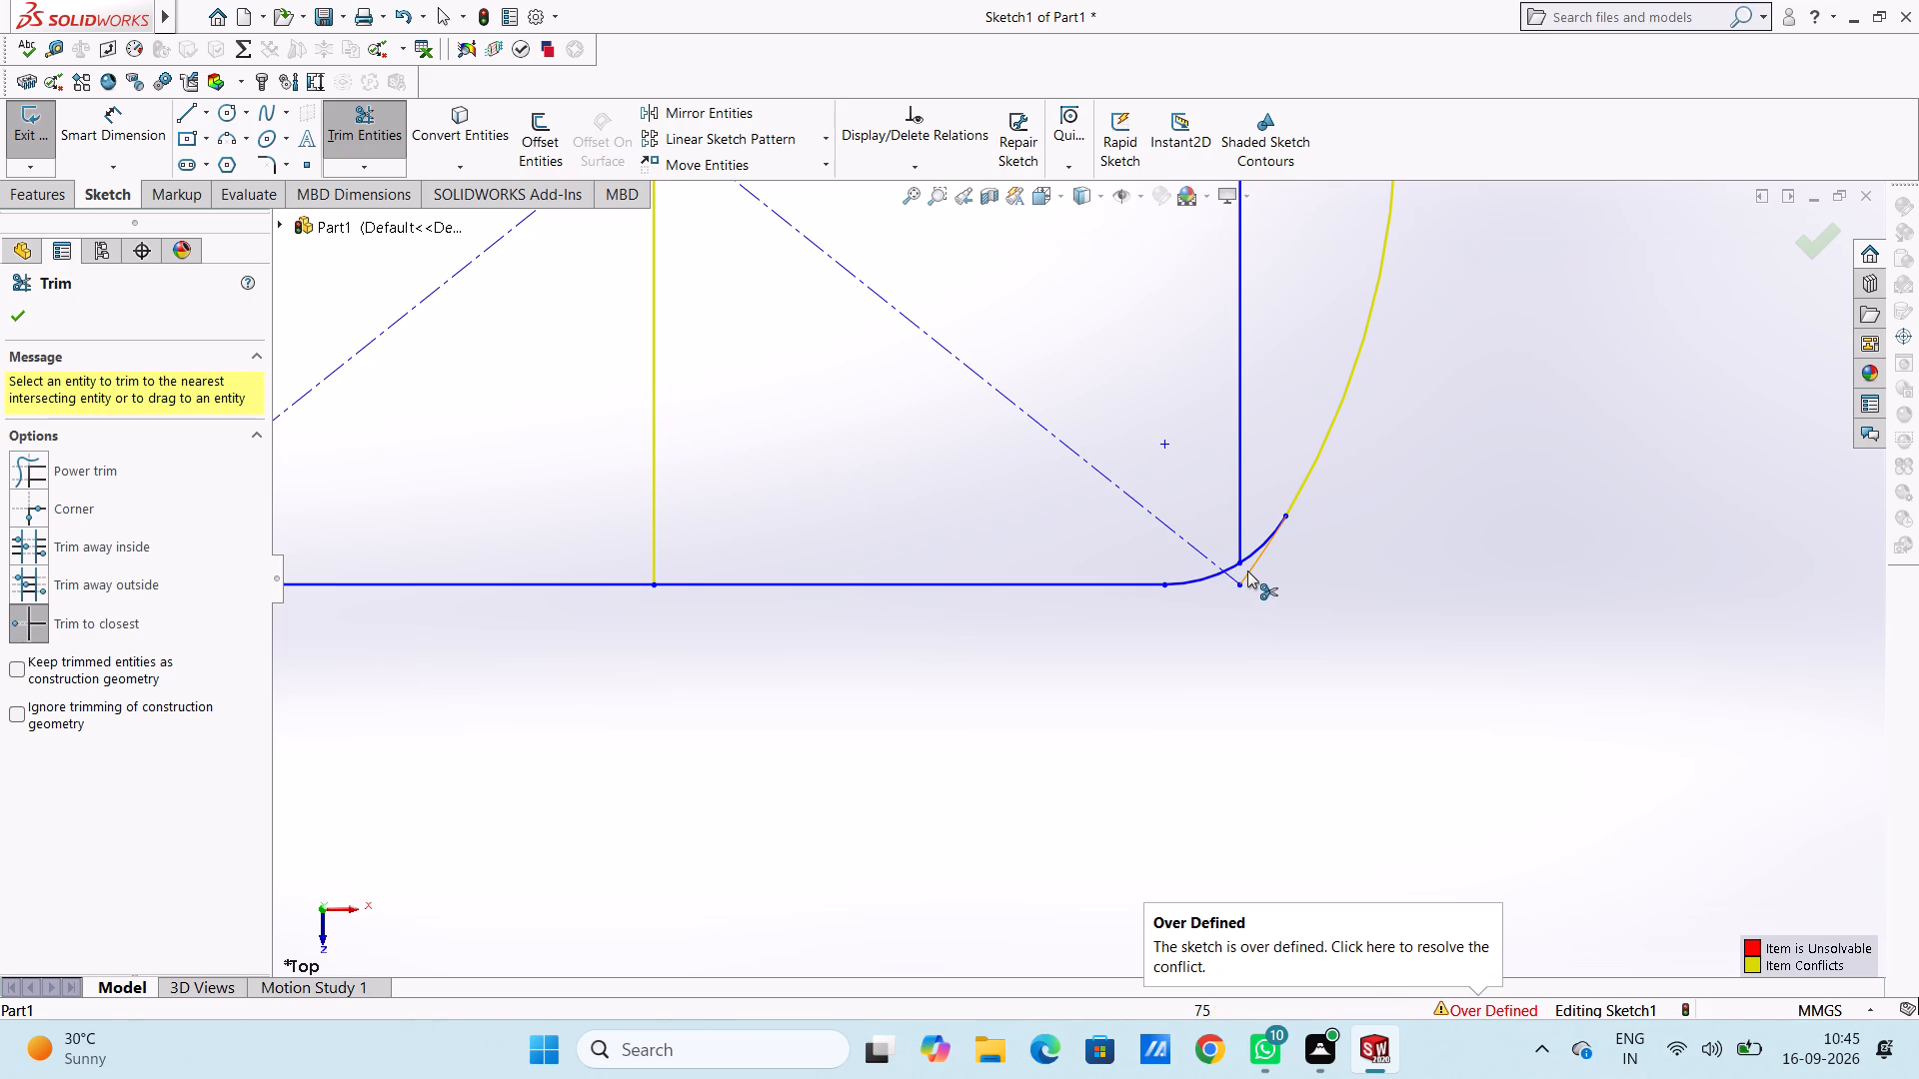
click(1247, 570)
Delete the 100 mm radius dimension from the right side arc.
scroll(1247, 570, up, 6)
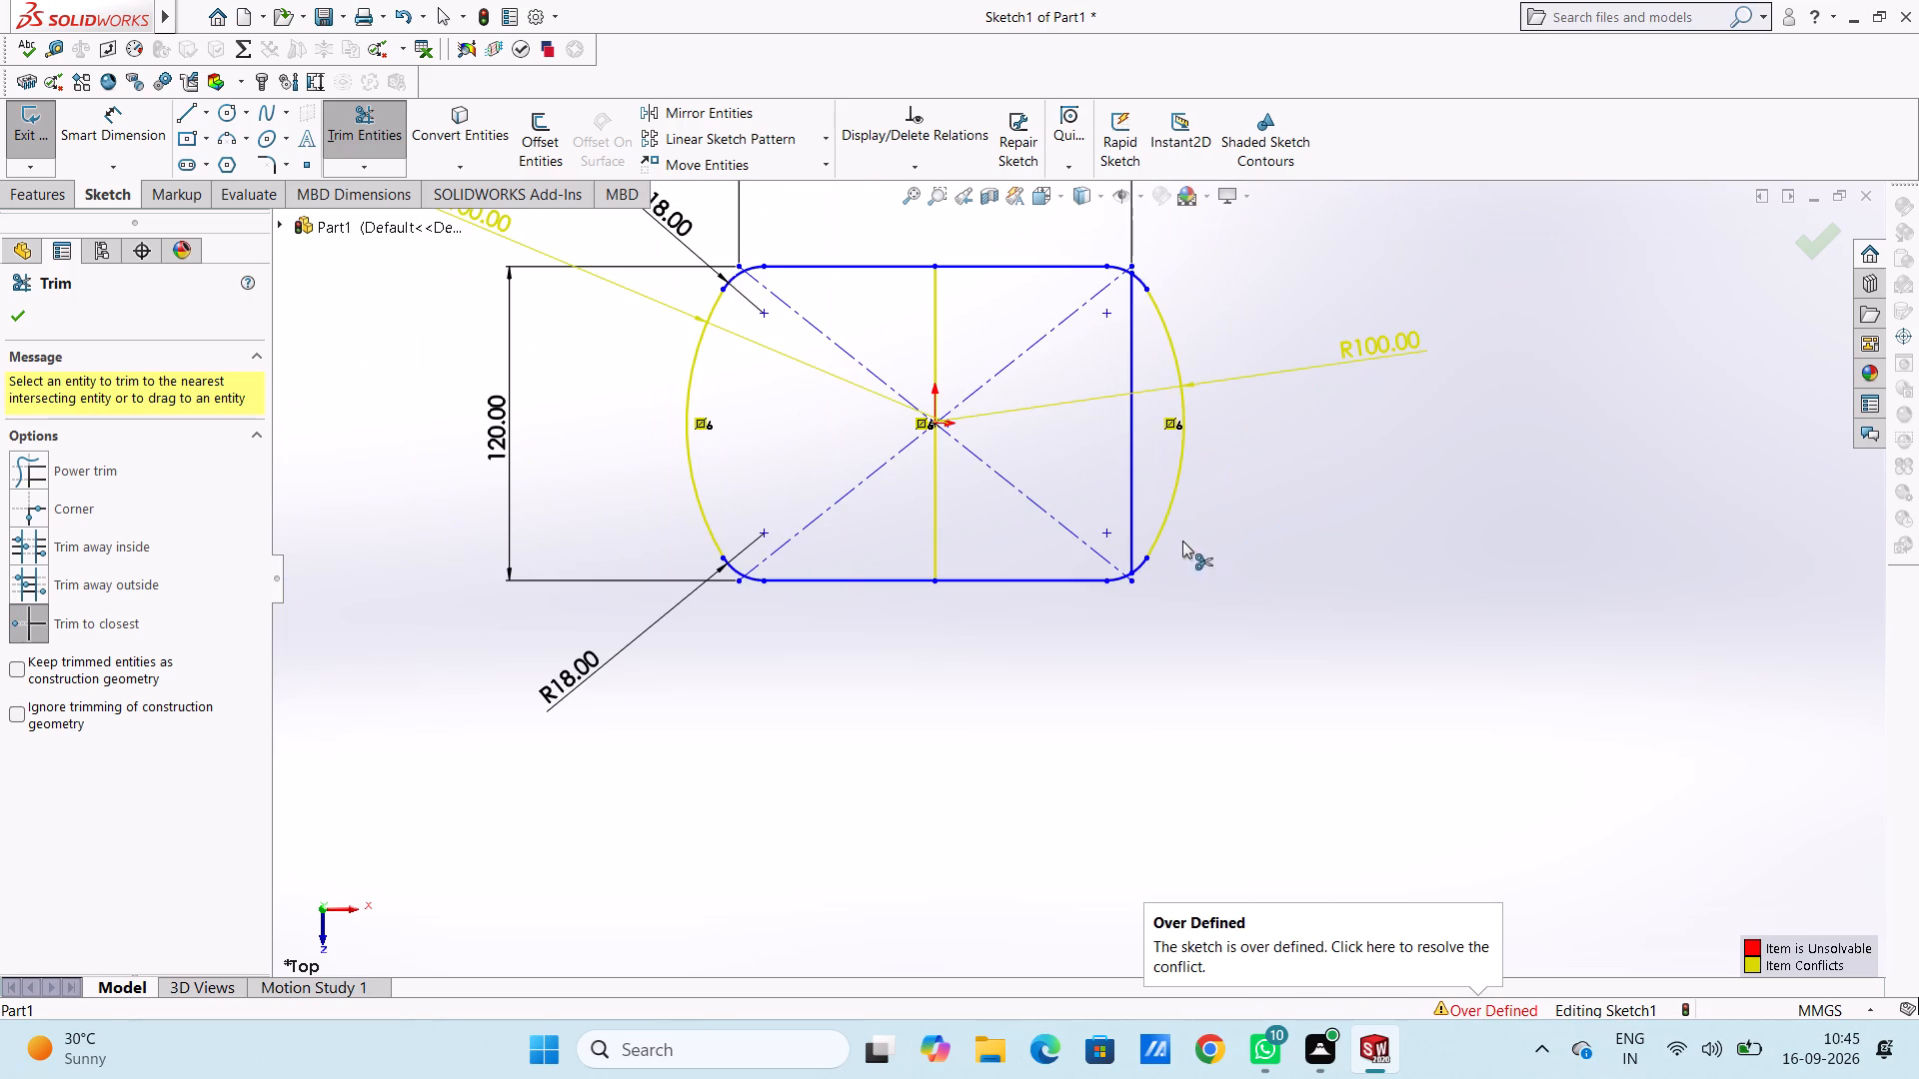
scroll(980, 433, up, 2)
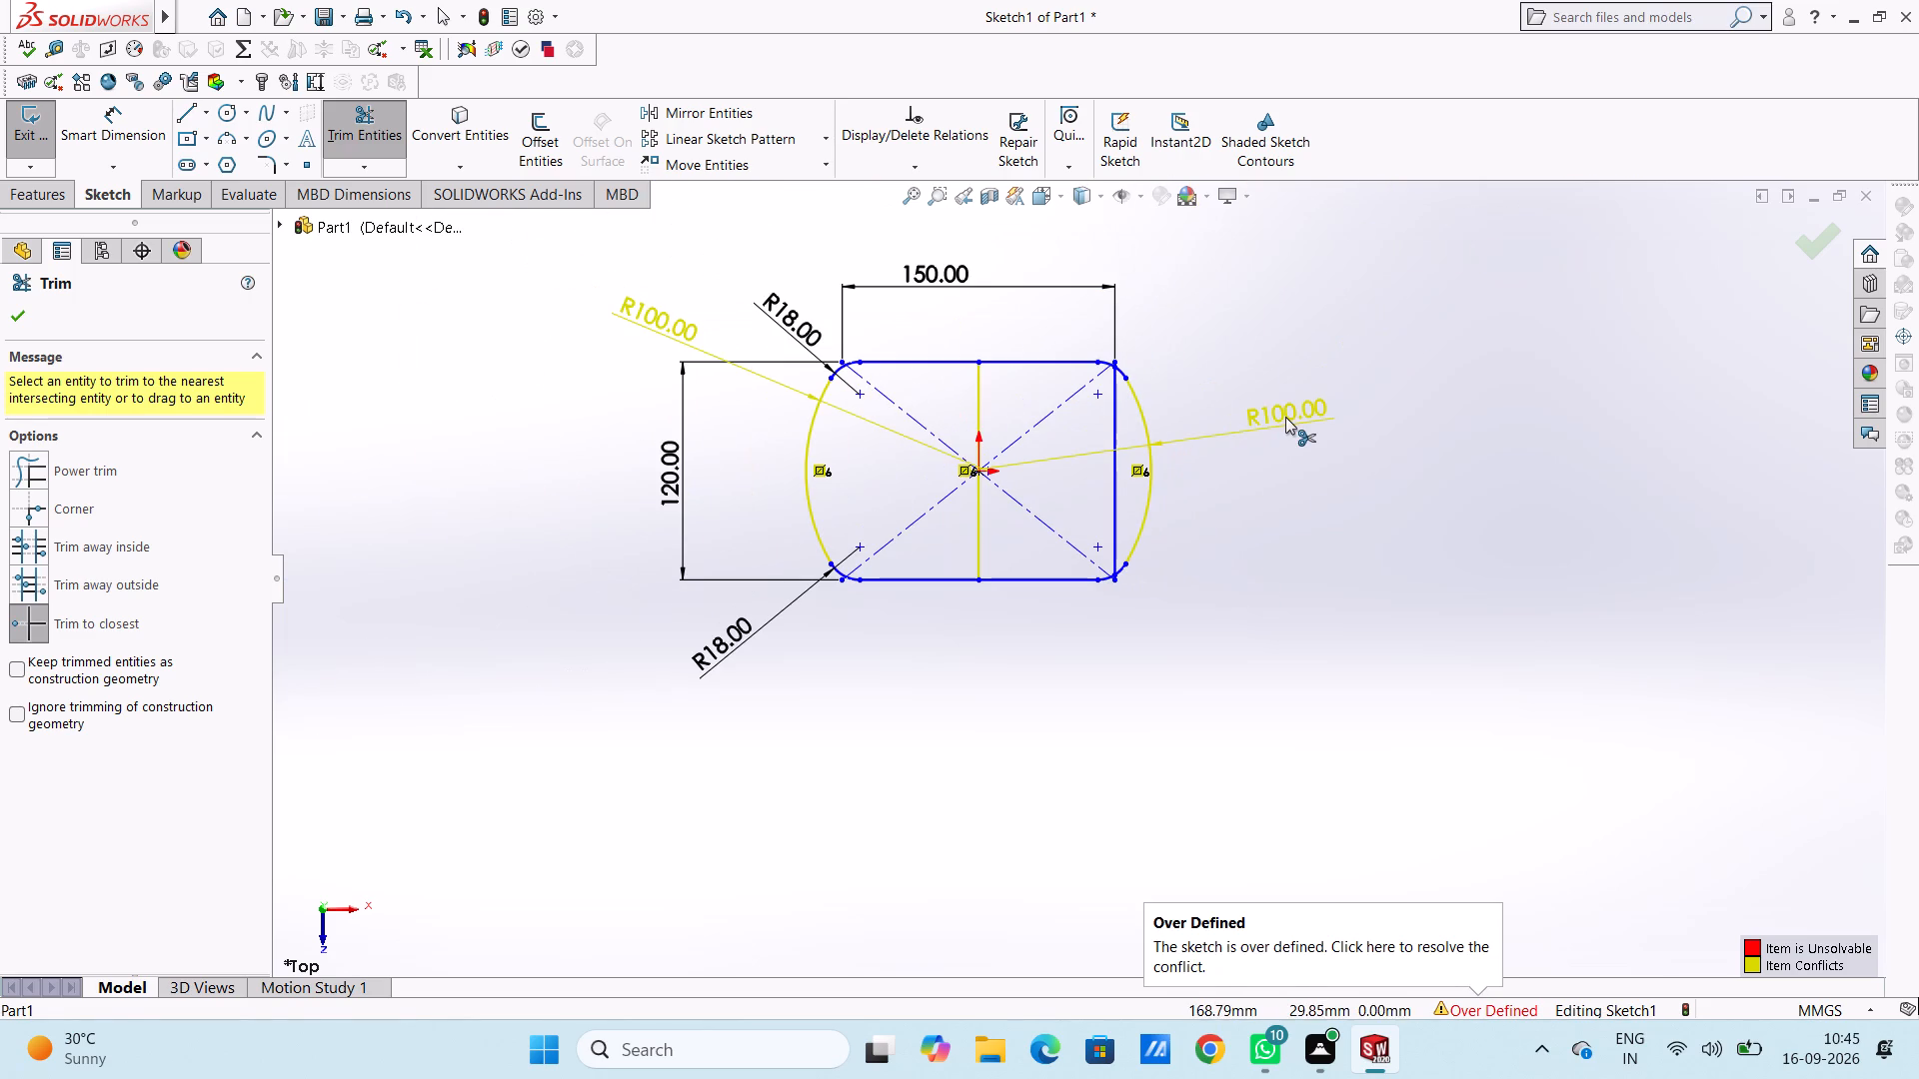
click(1285, 417)
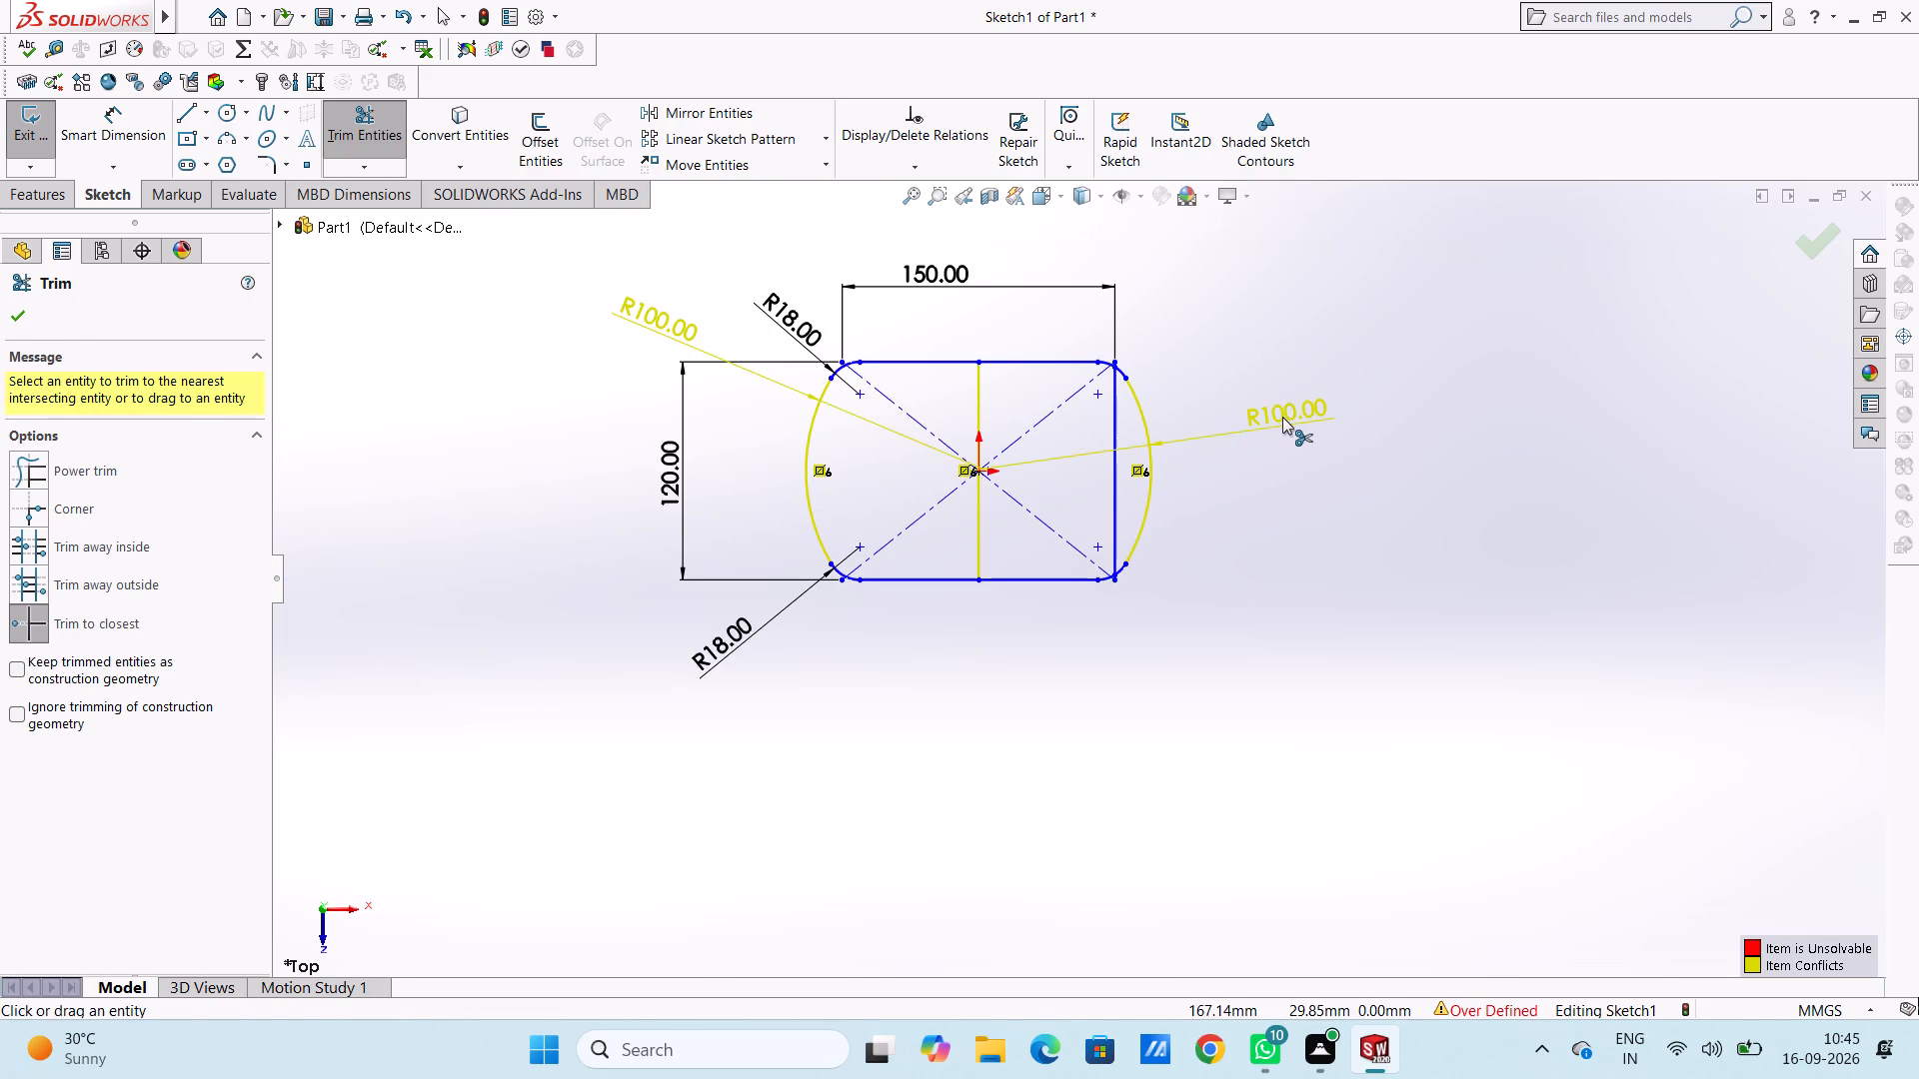
key(Escape)
click(1280, 417)
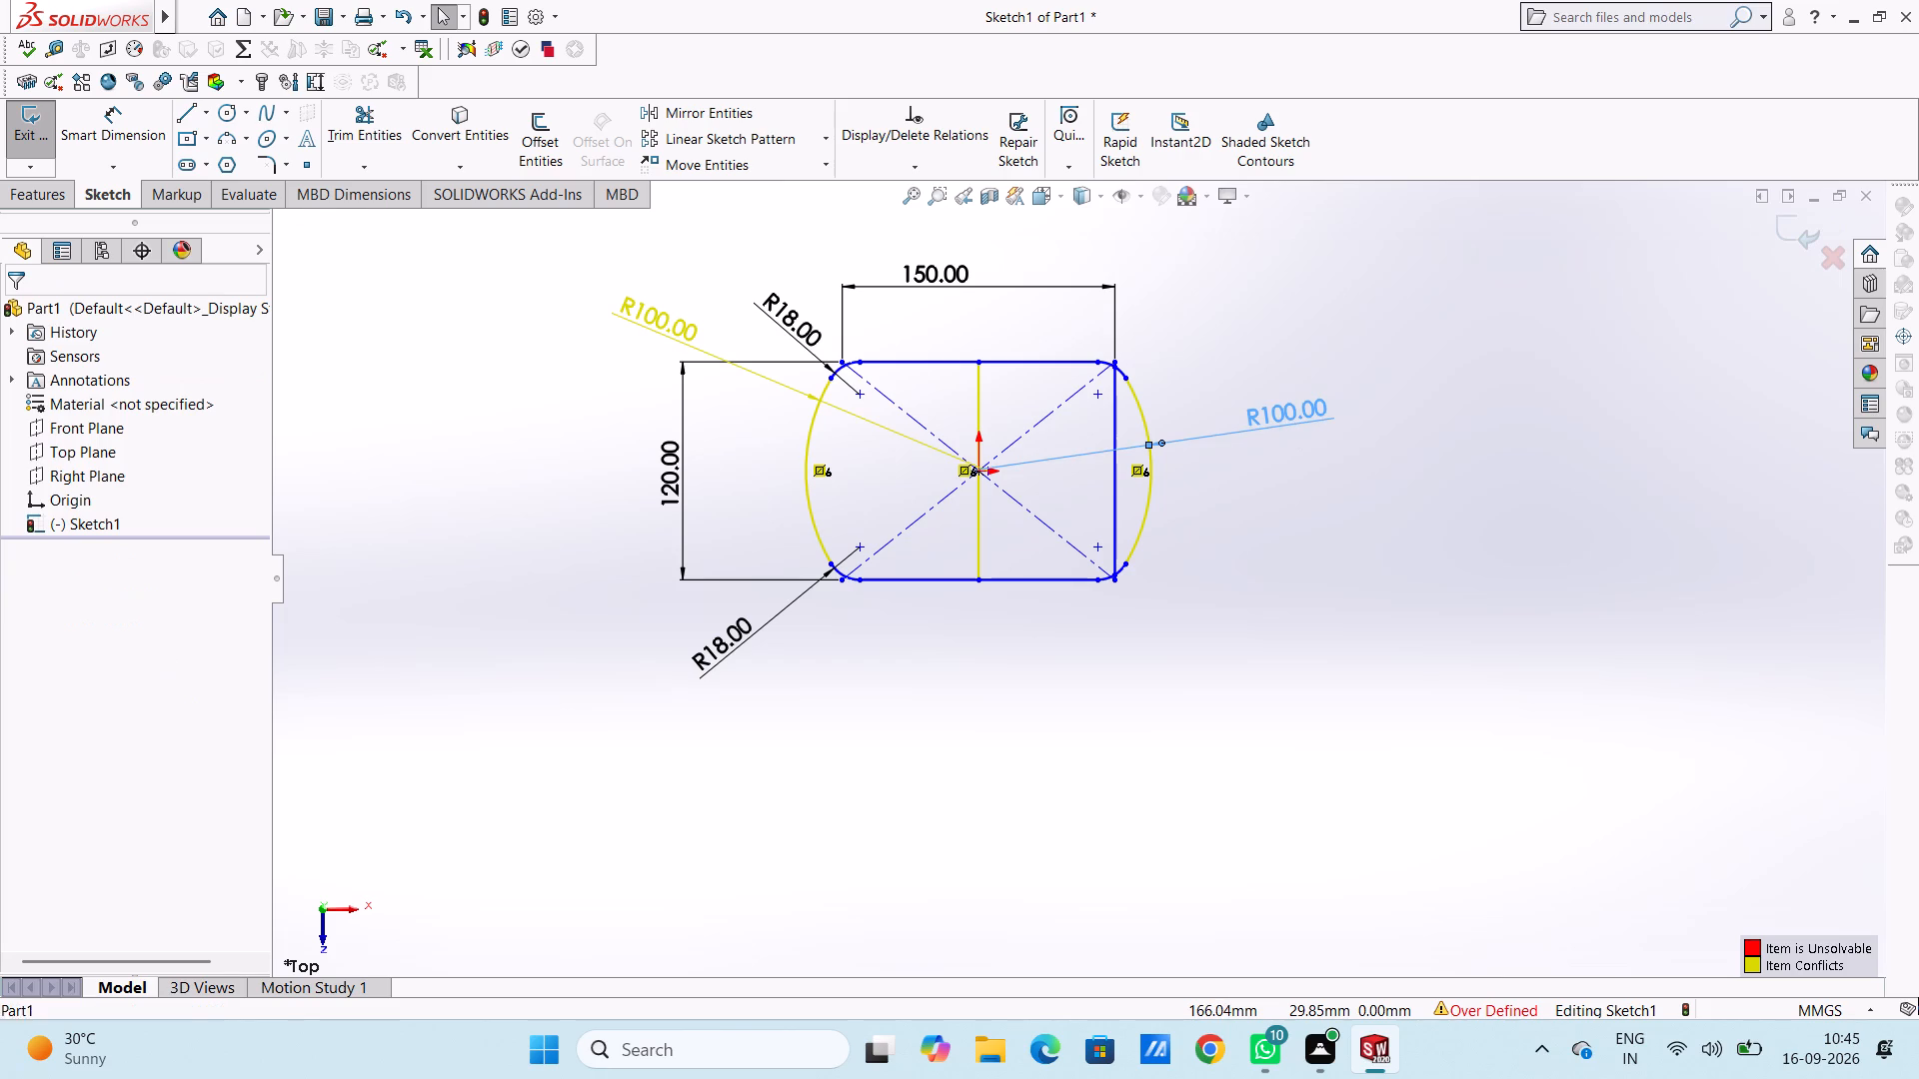
key(Delete)
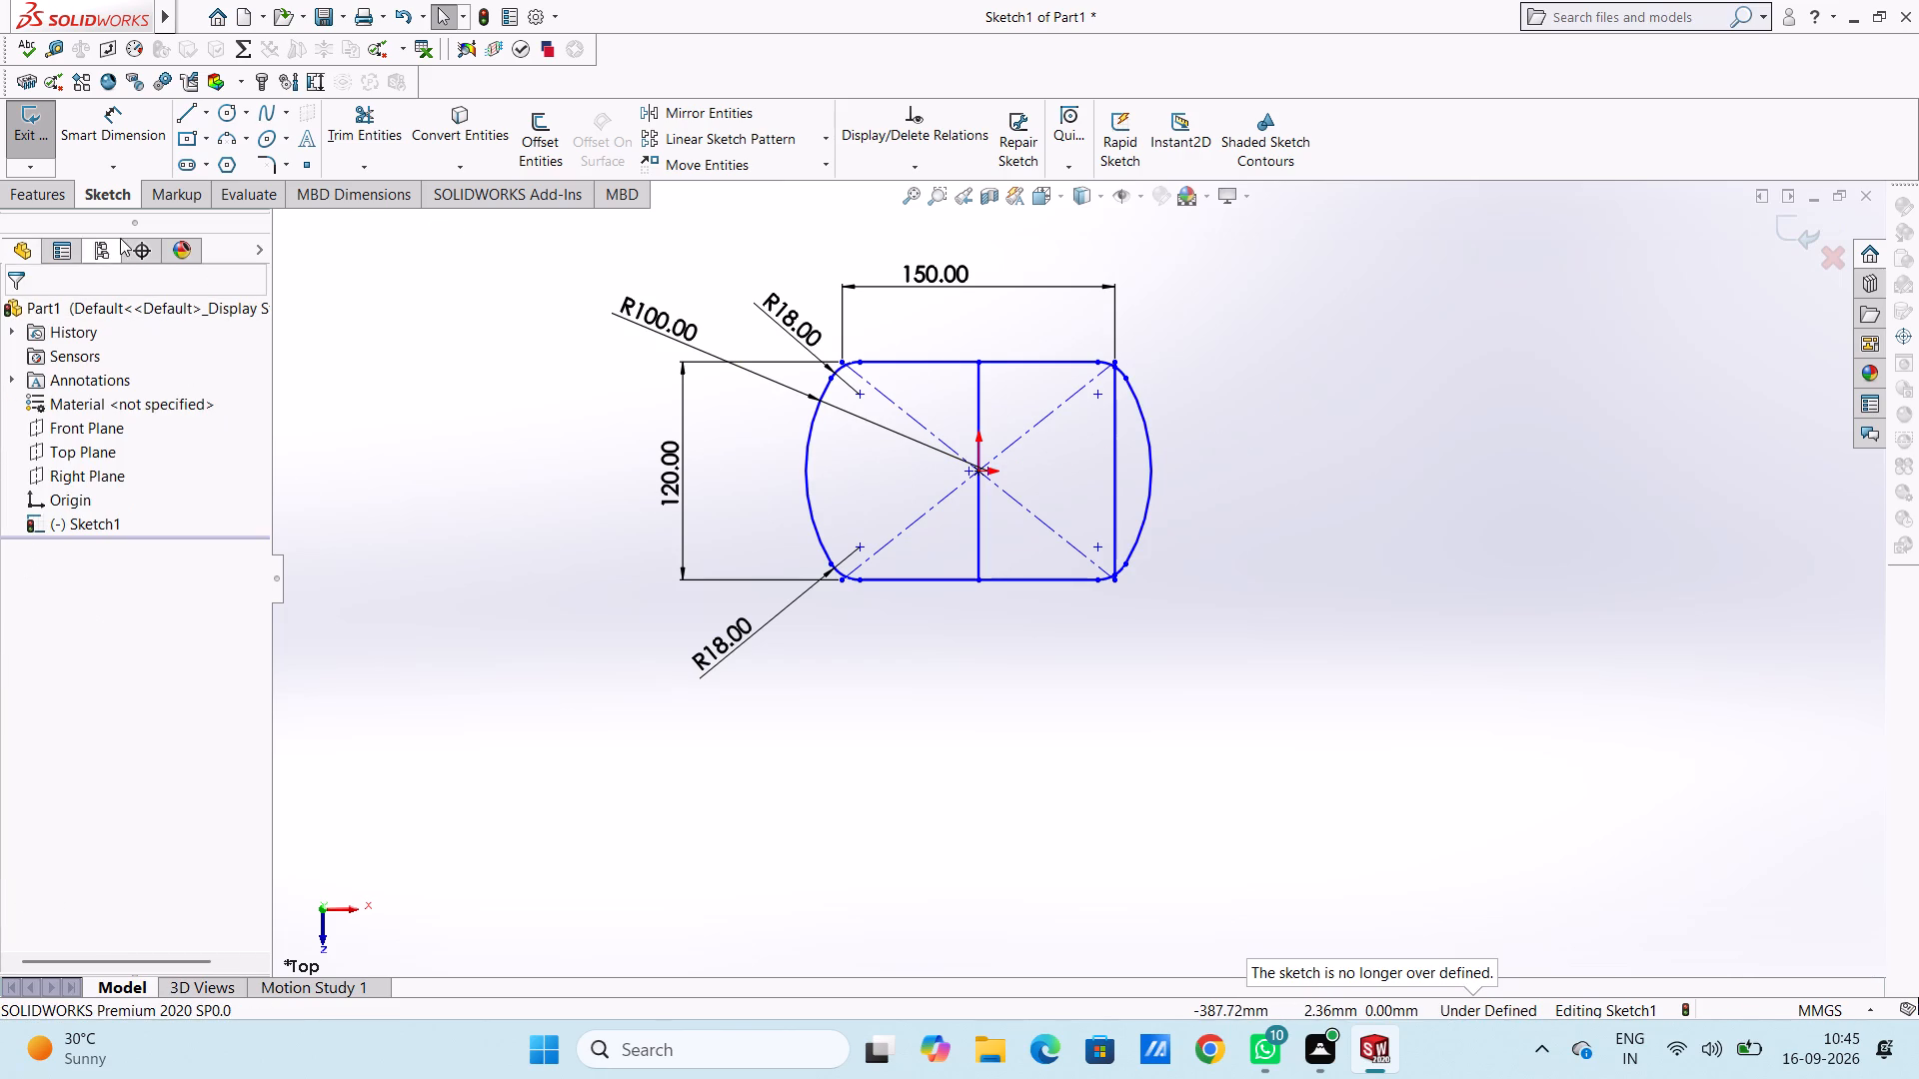
Dimension the horizontal distance from the origin to the right side arc's outermost point, placing it below the profile.
click(97, 120)
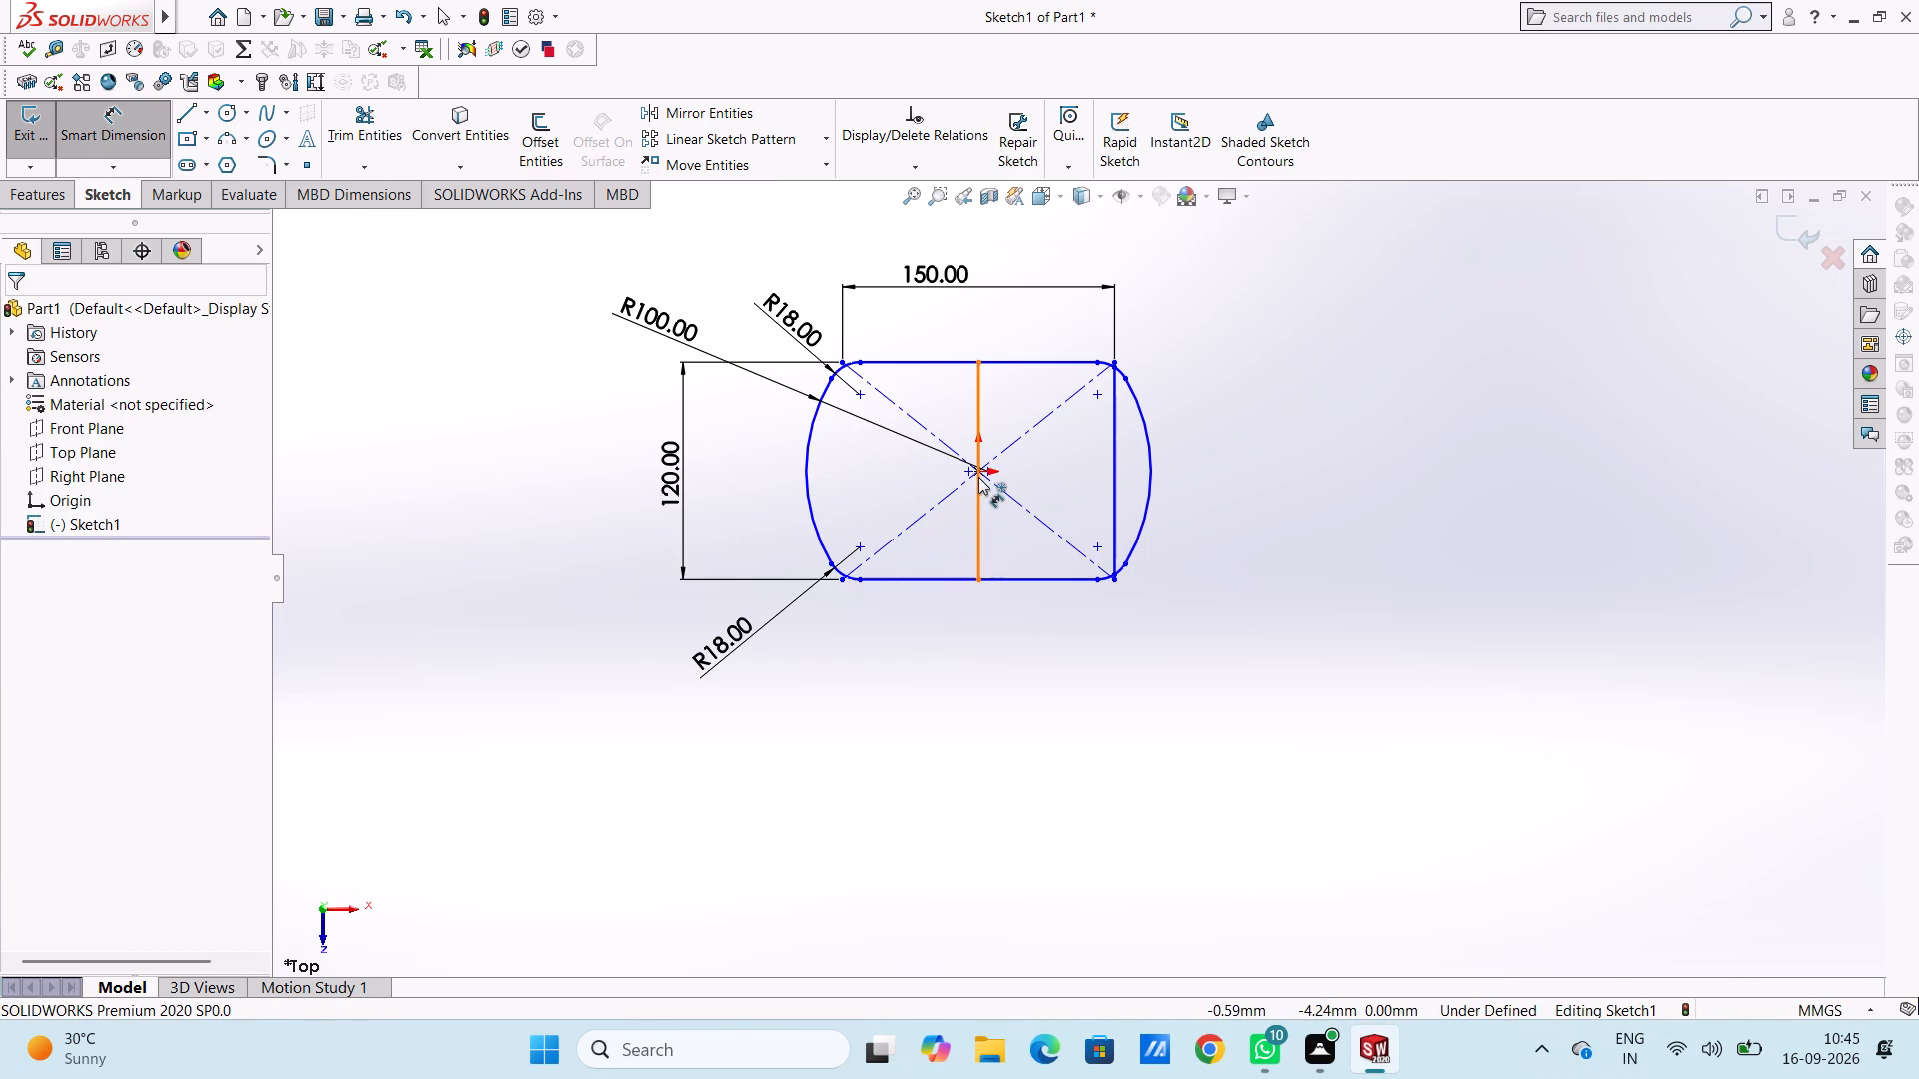
click(978, 477)
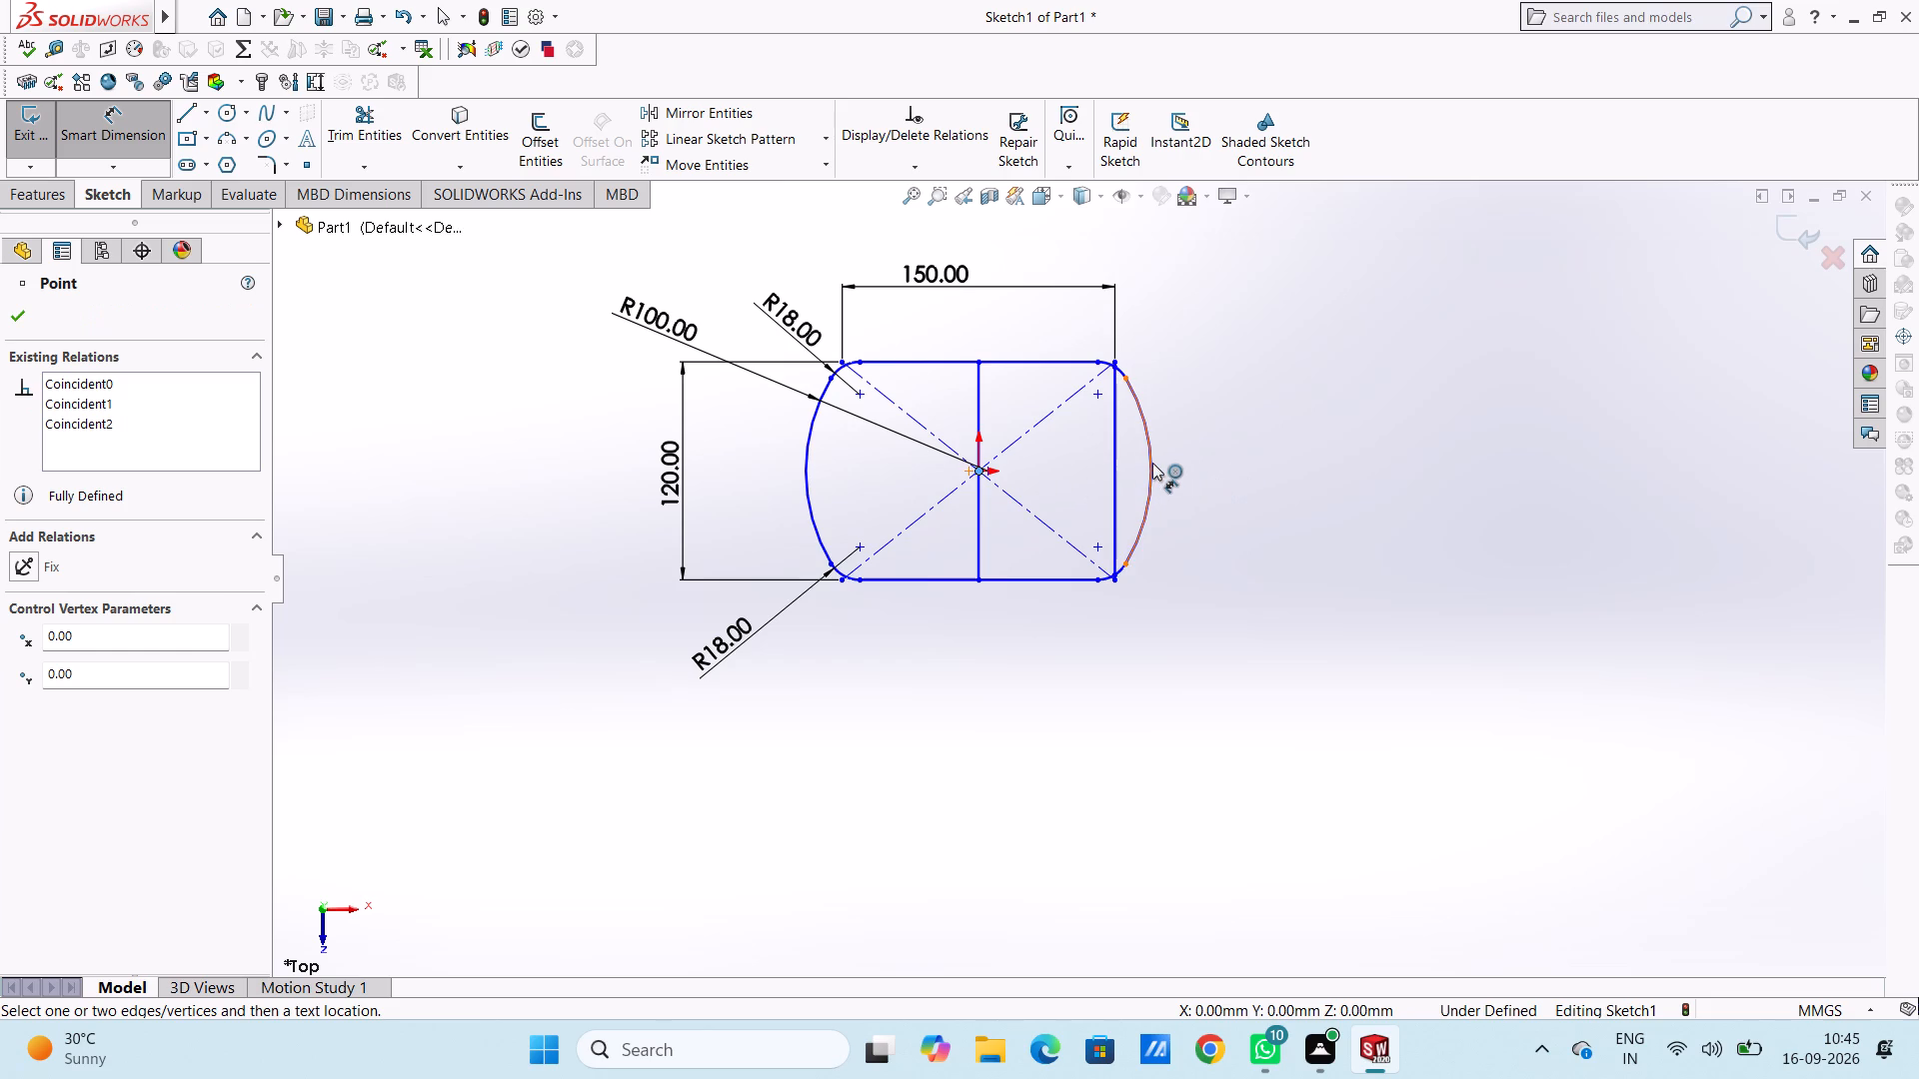
click(1152, 471)
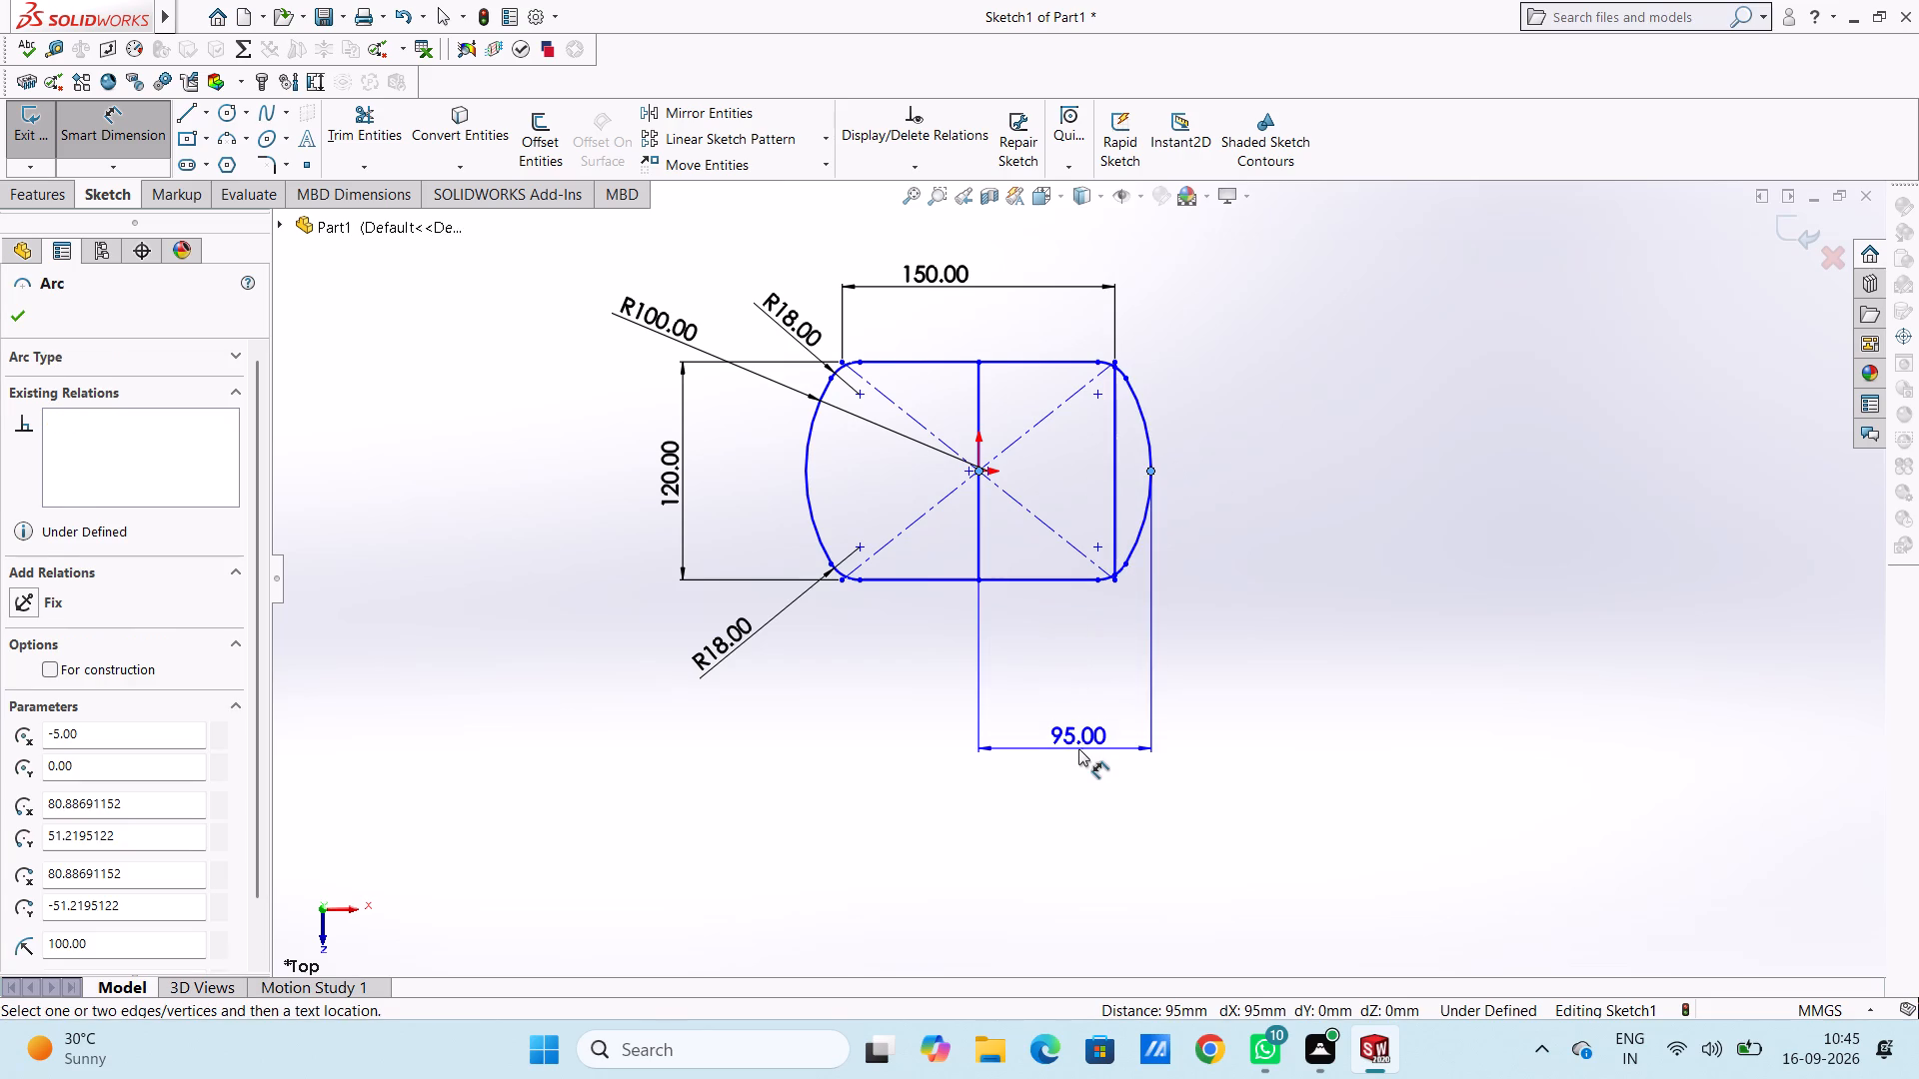
click(1078, 752)
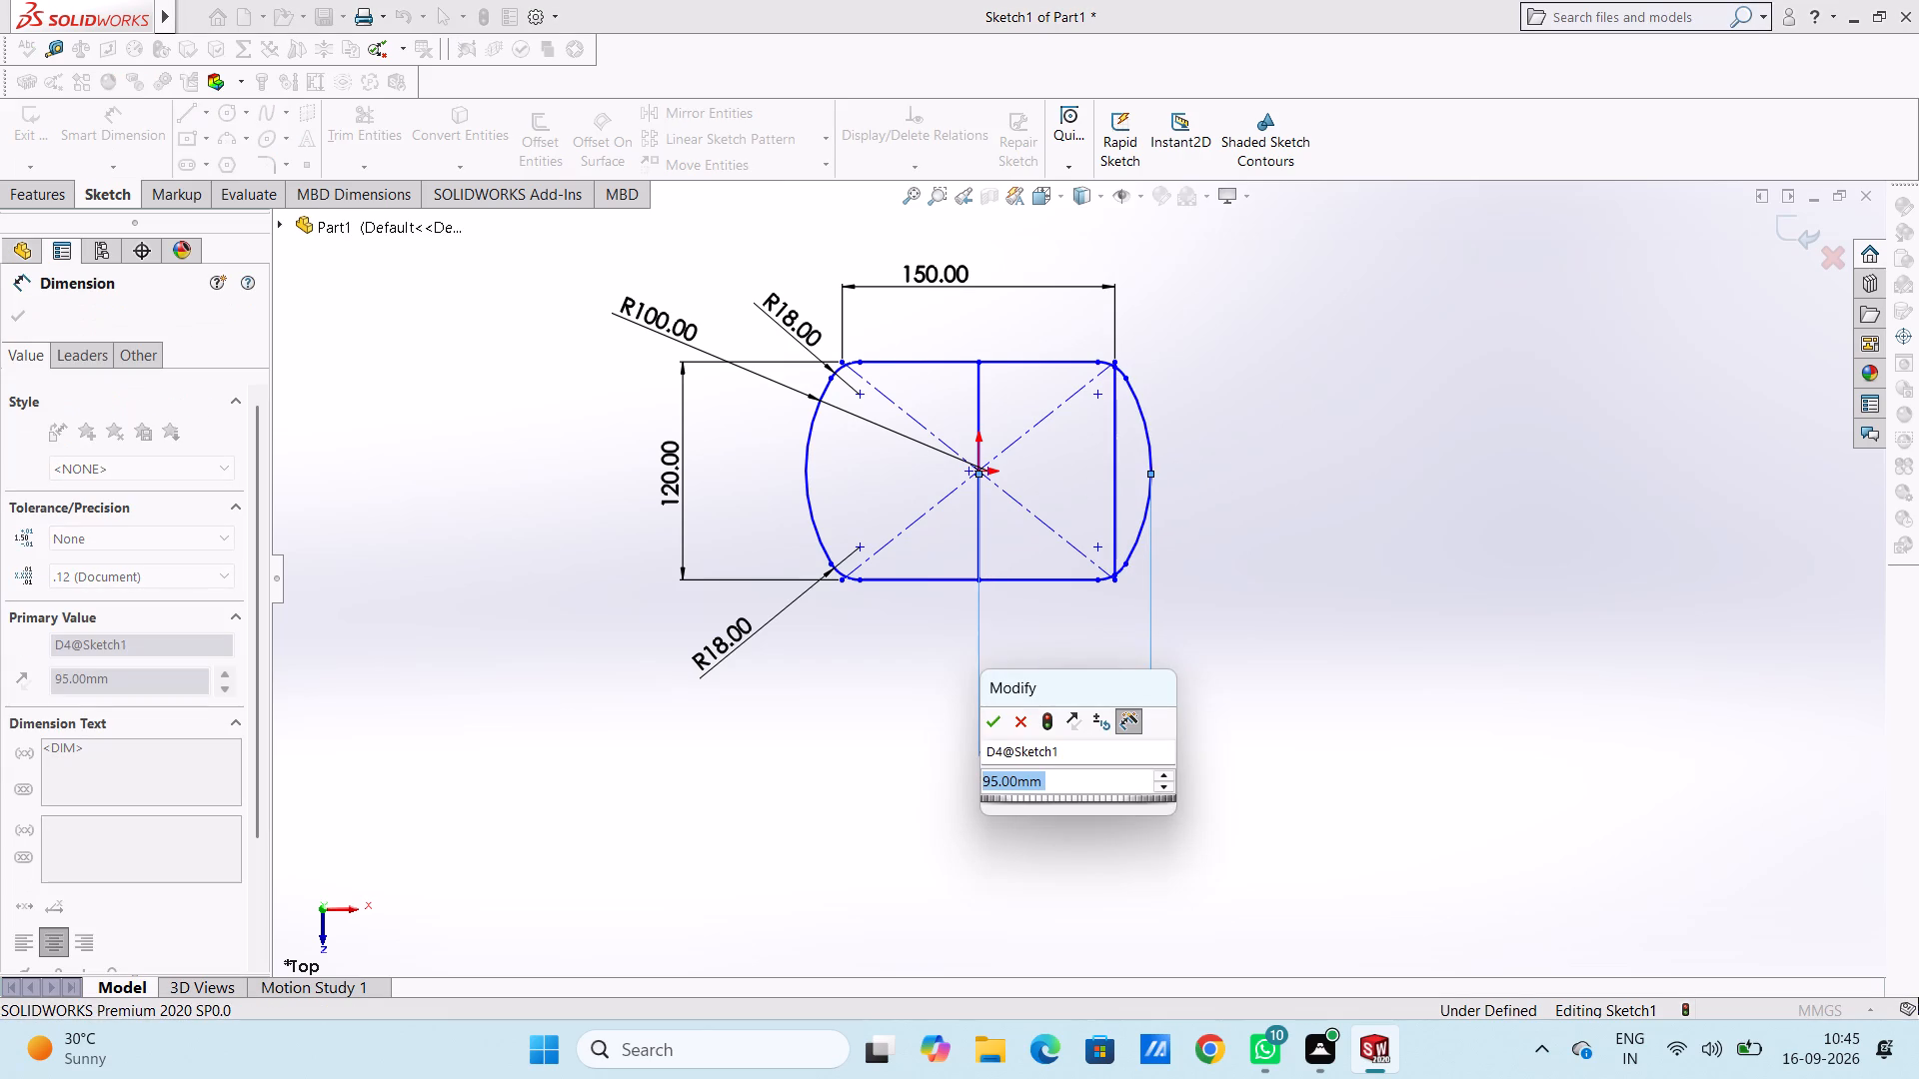
key(Return)
click(815, 654)
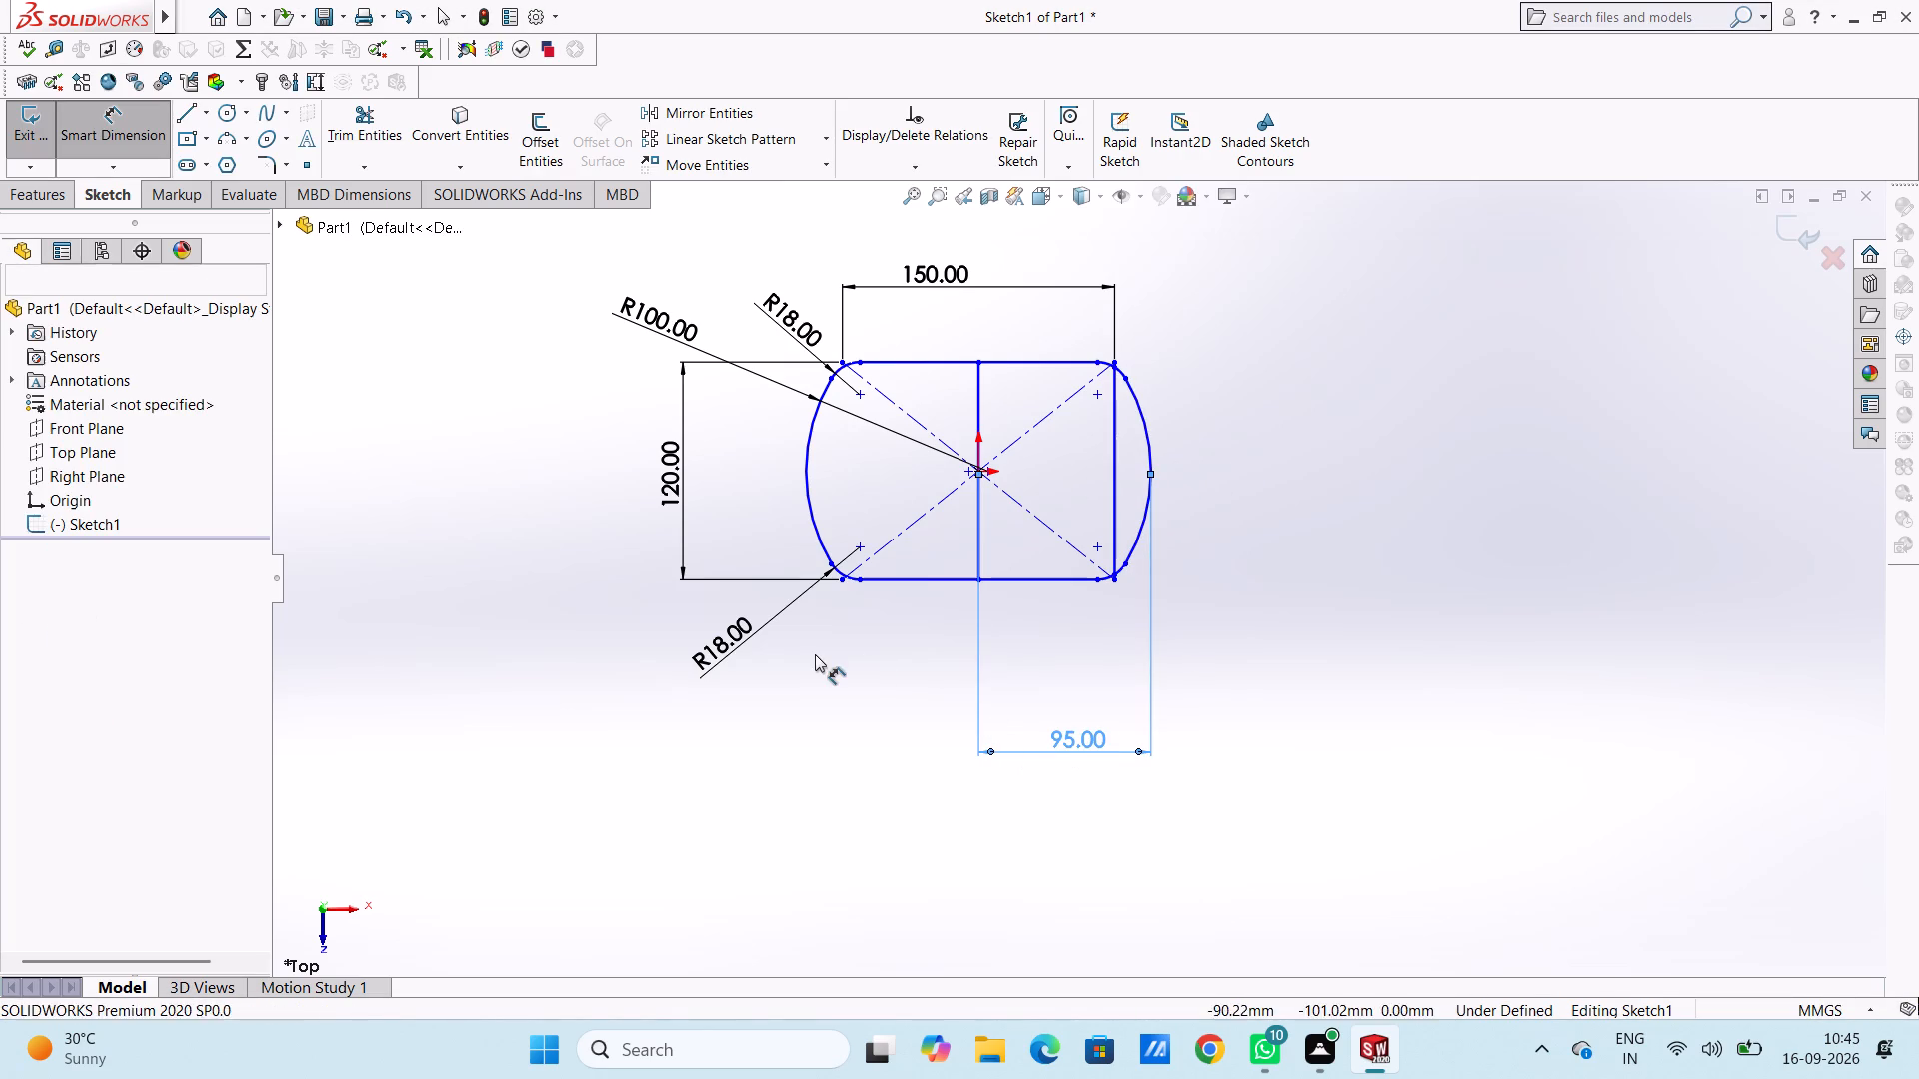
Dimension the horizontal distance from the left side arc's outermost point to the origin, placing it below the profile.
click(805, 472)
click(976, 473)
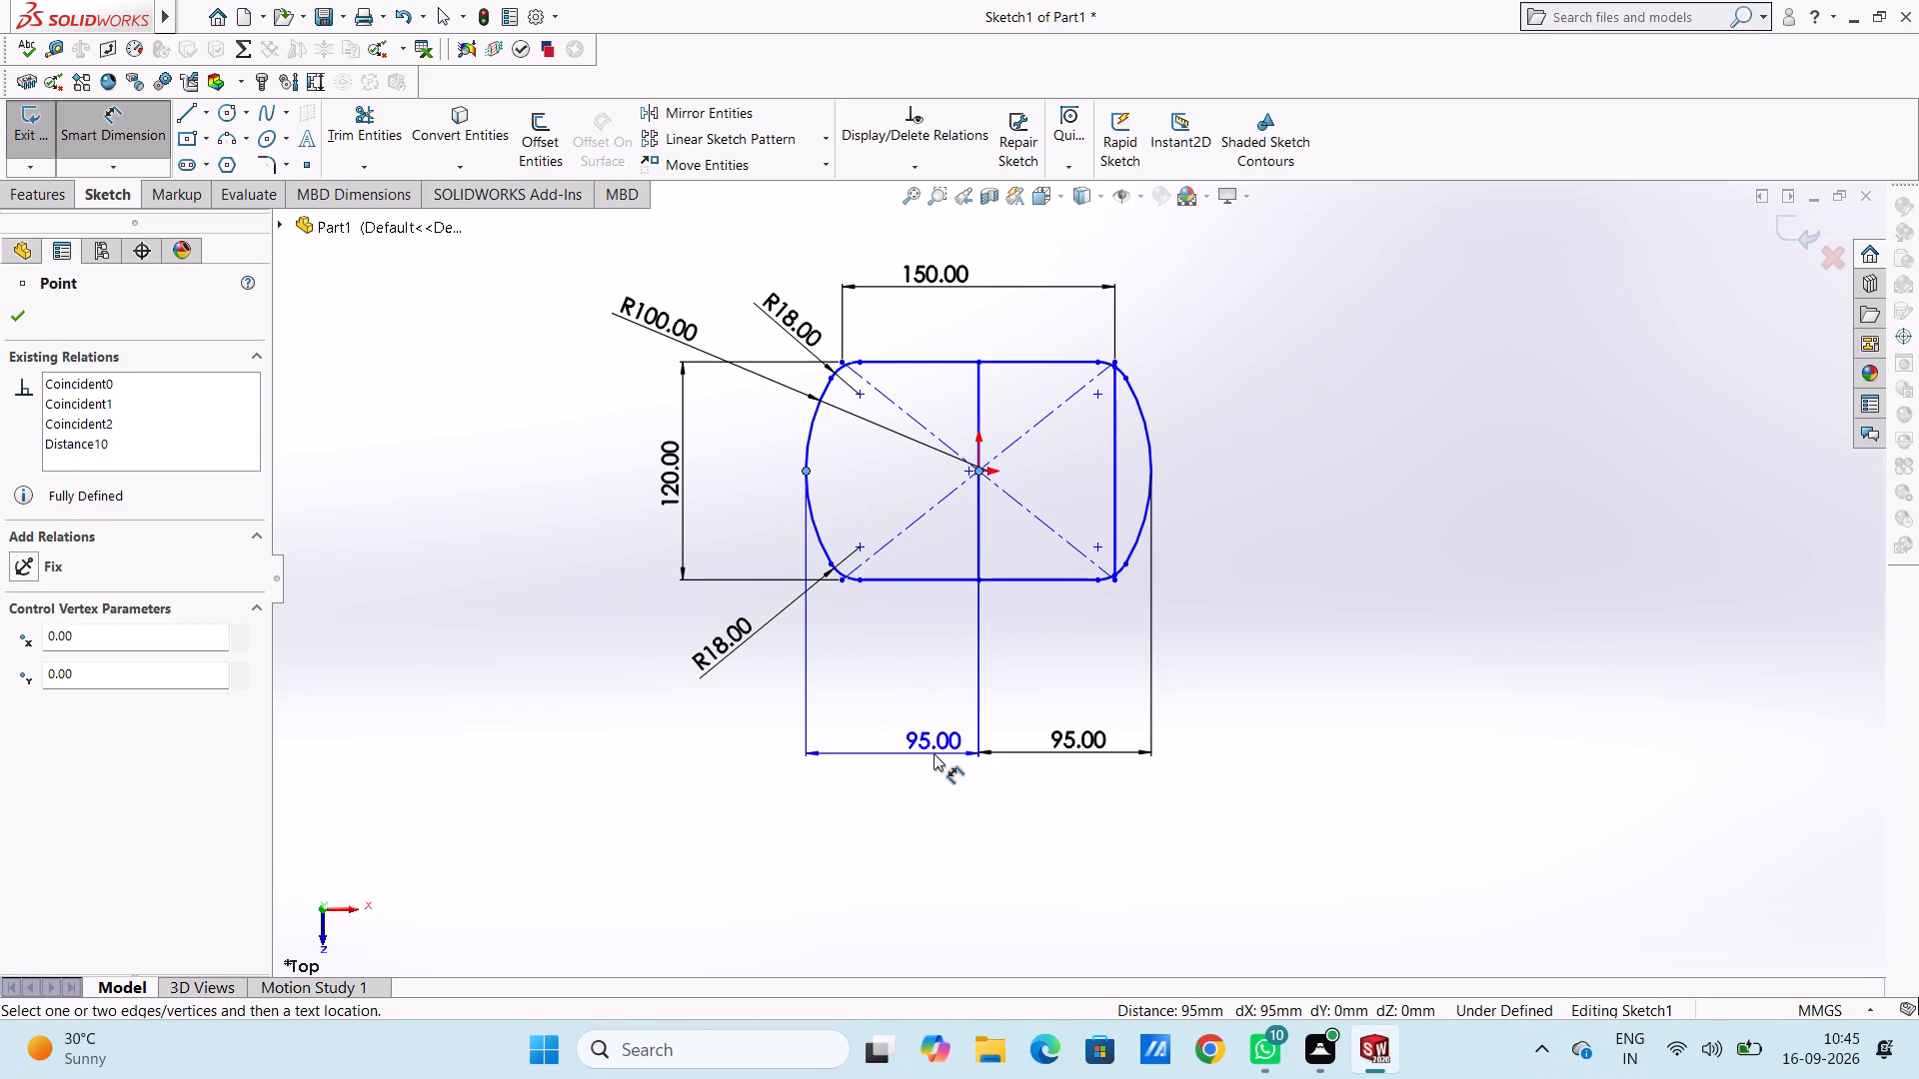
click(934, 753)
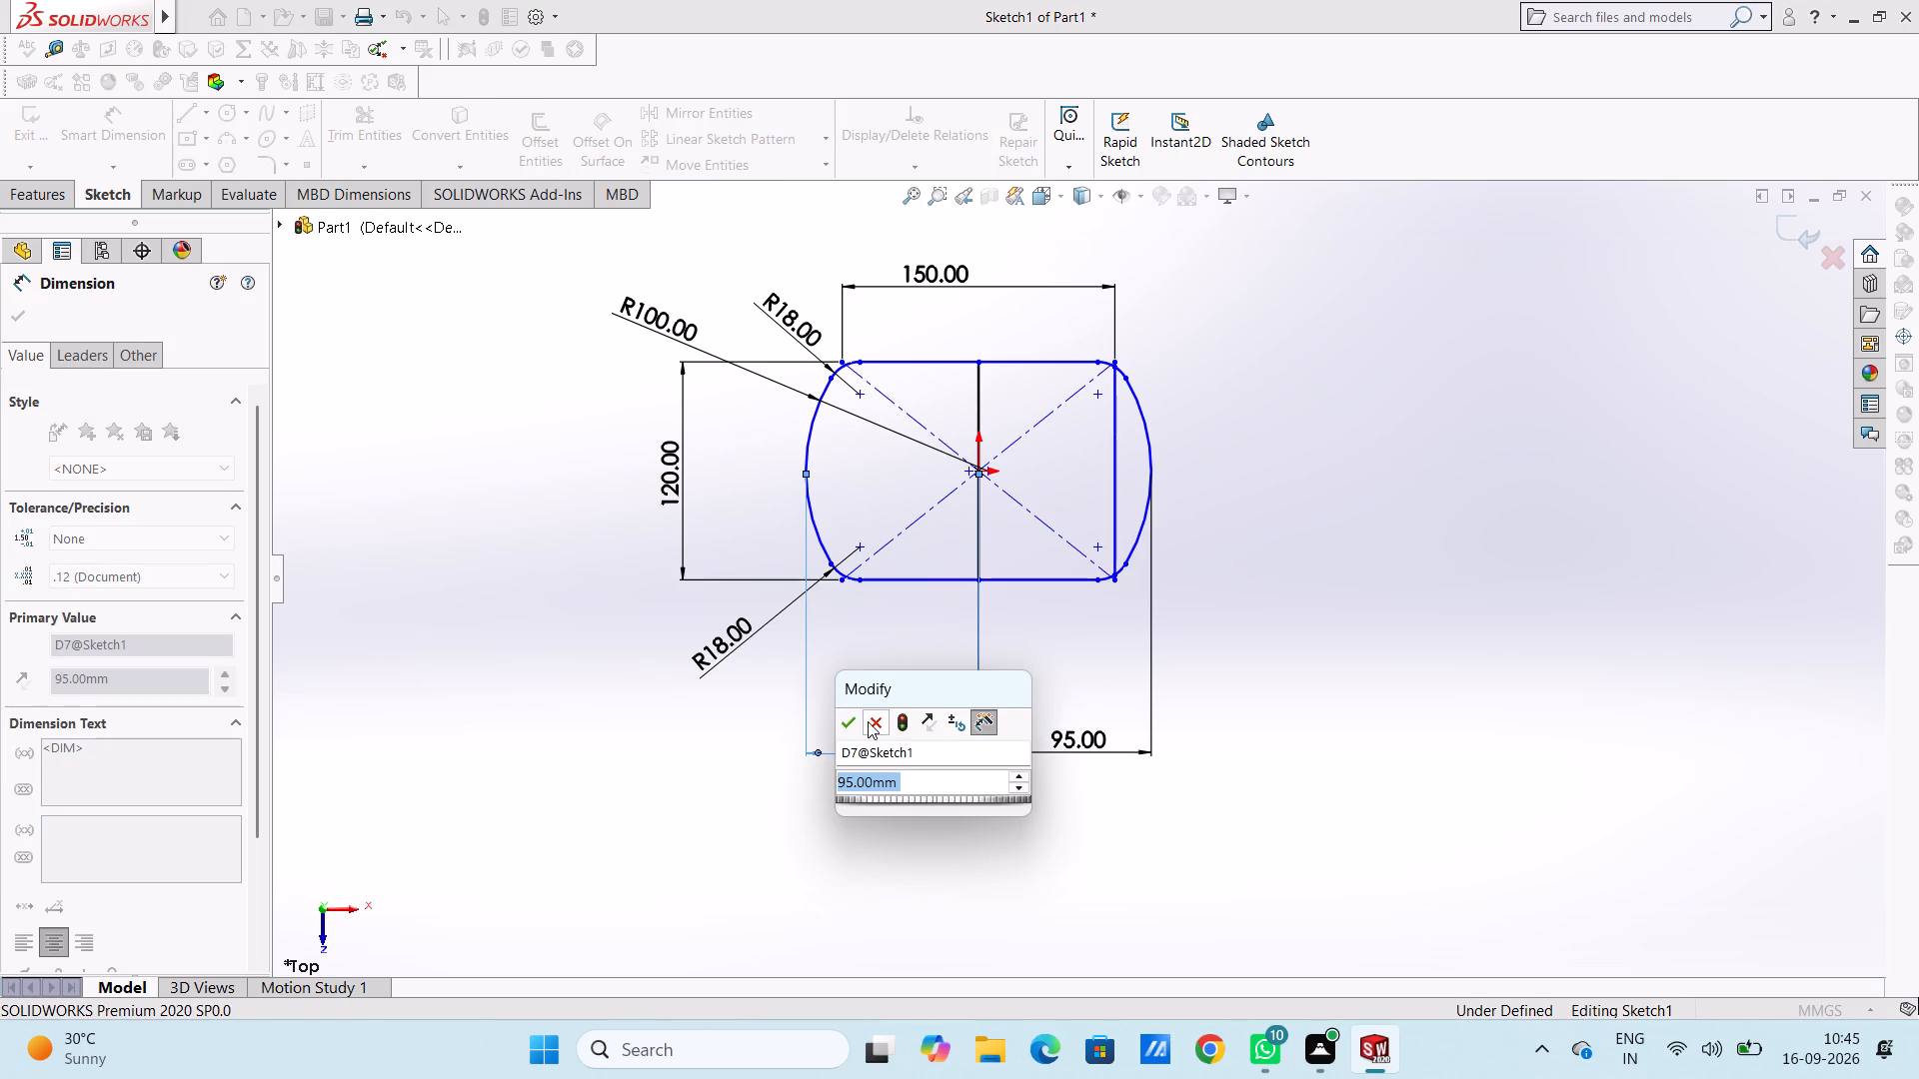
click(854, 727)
Delete the vertical centre line through the origin together with the left side arc's distance dimension.
click(974, 530)
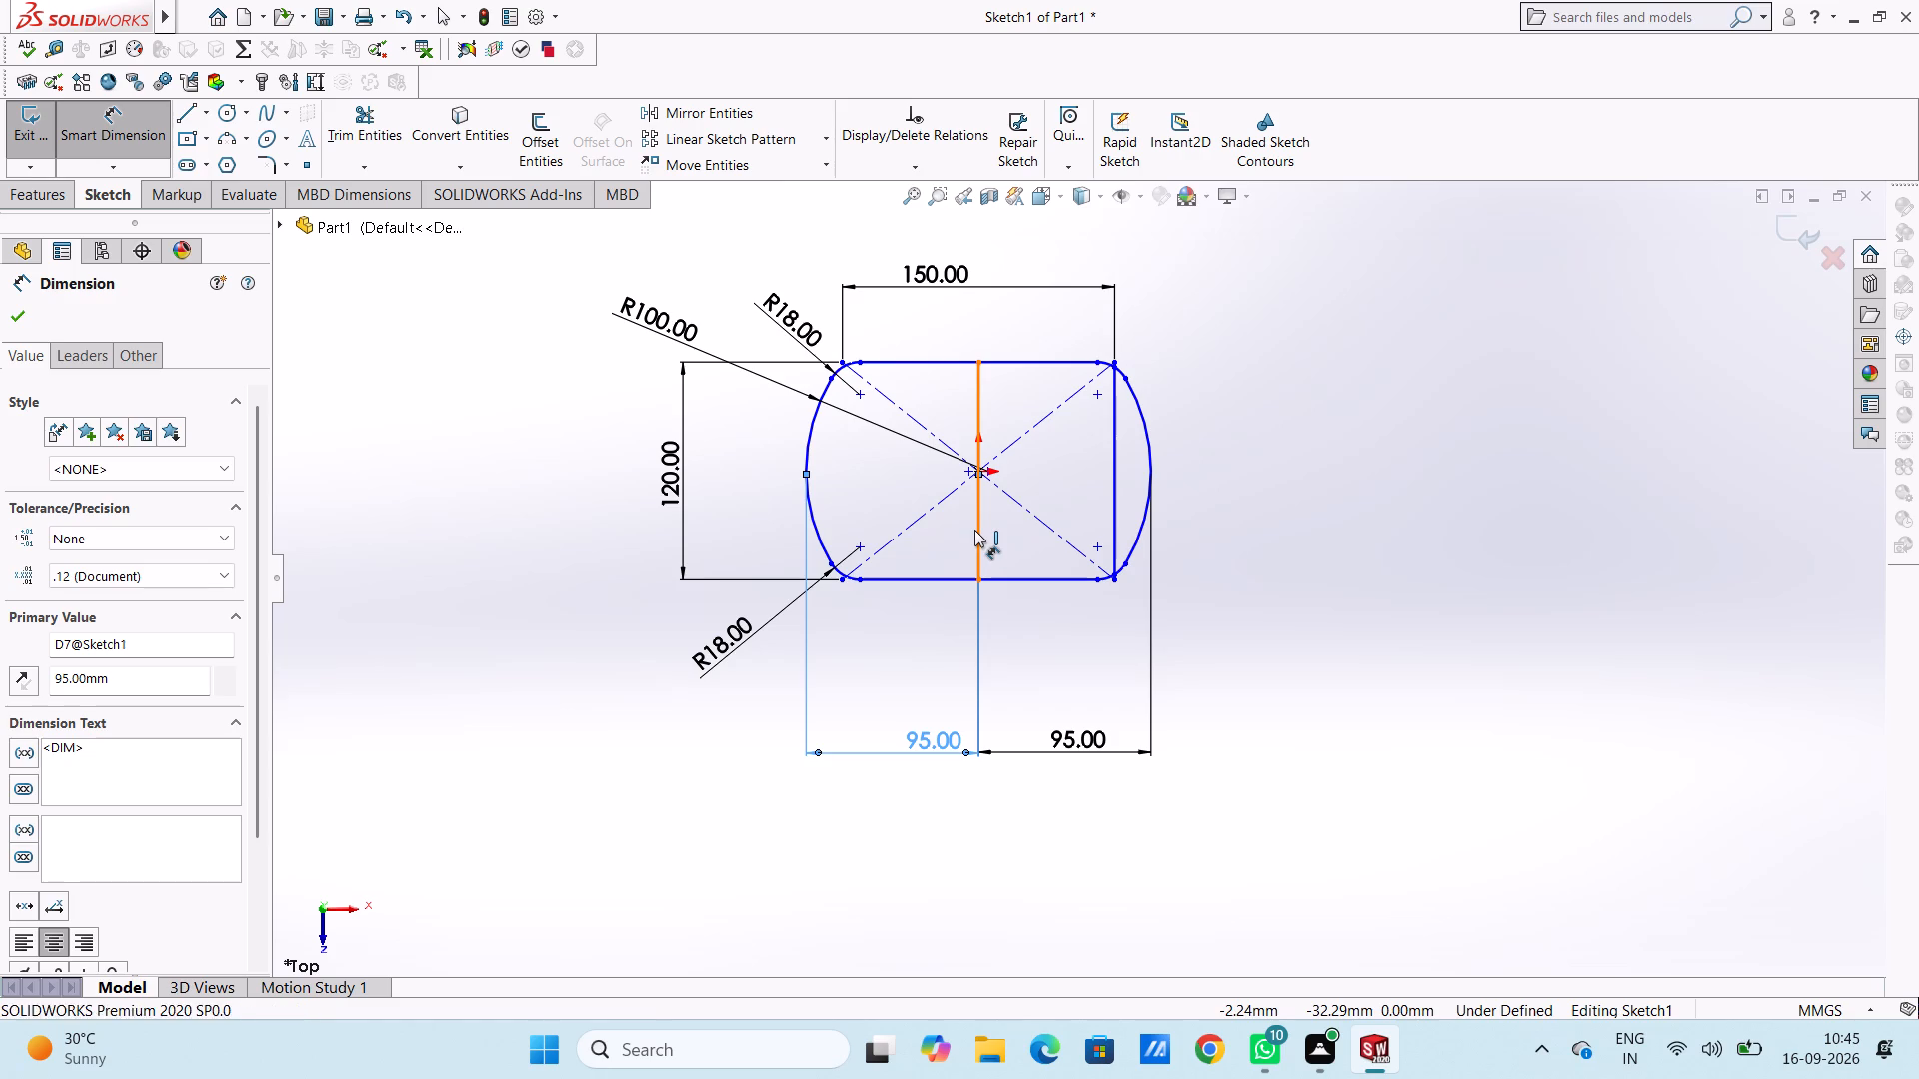
key(Delete)
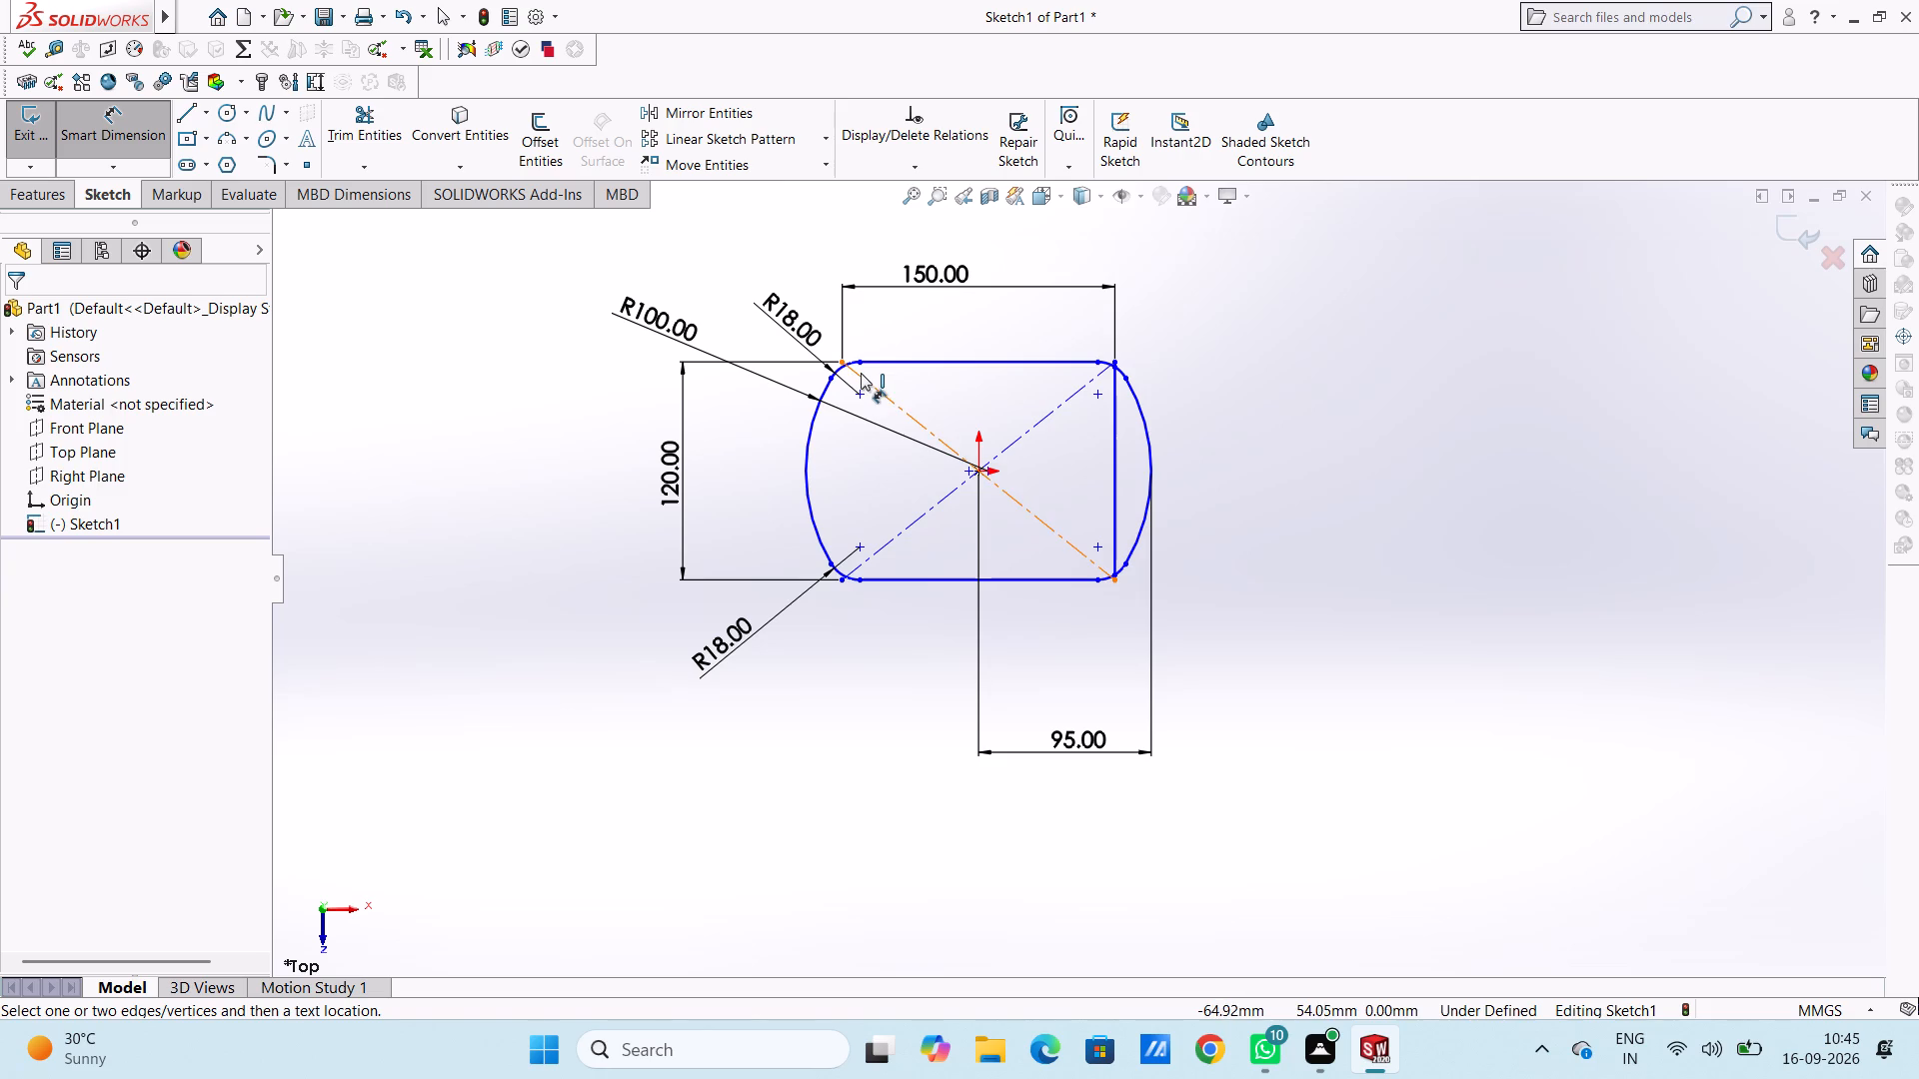
Dimension the lengths of the bottom and top straight edges, placing them below and above the profile.
click(924, 575)
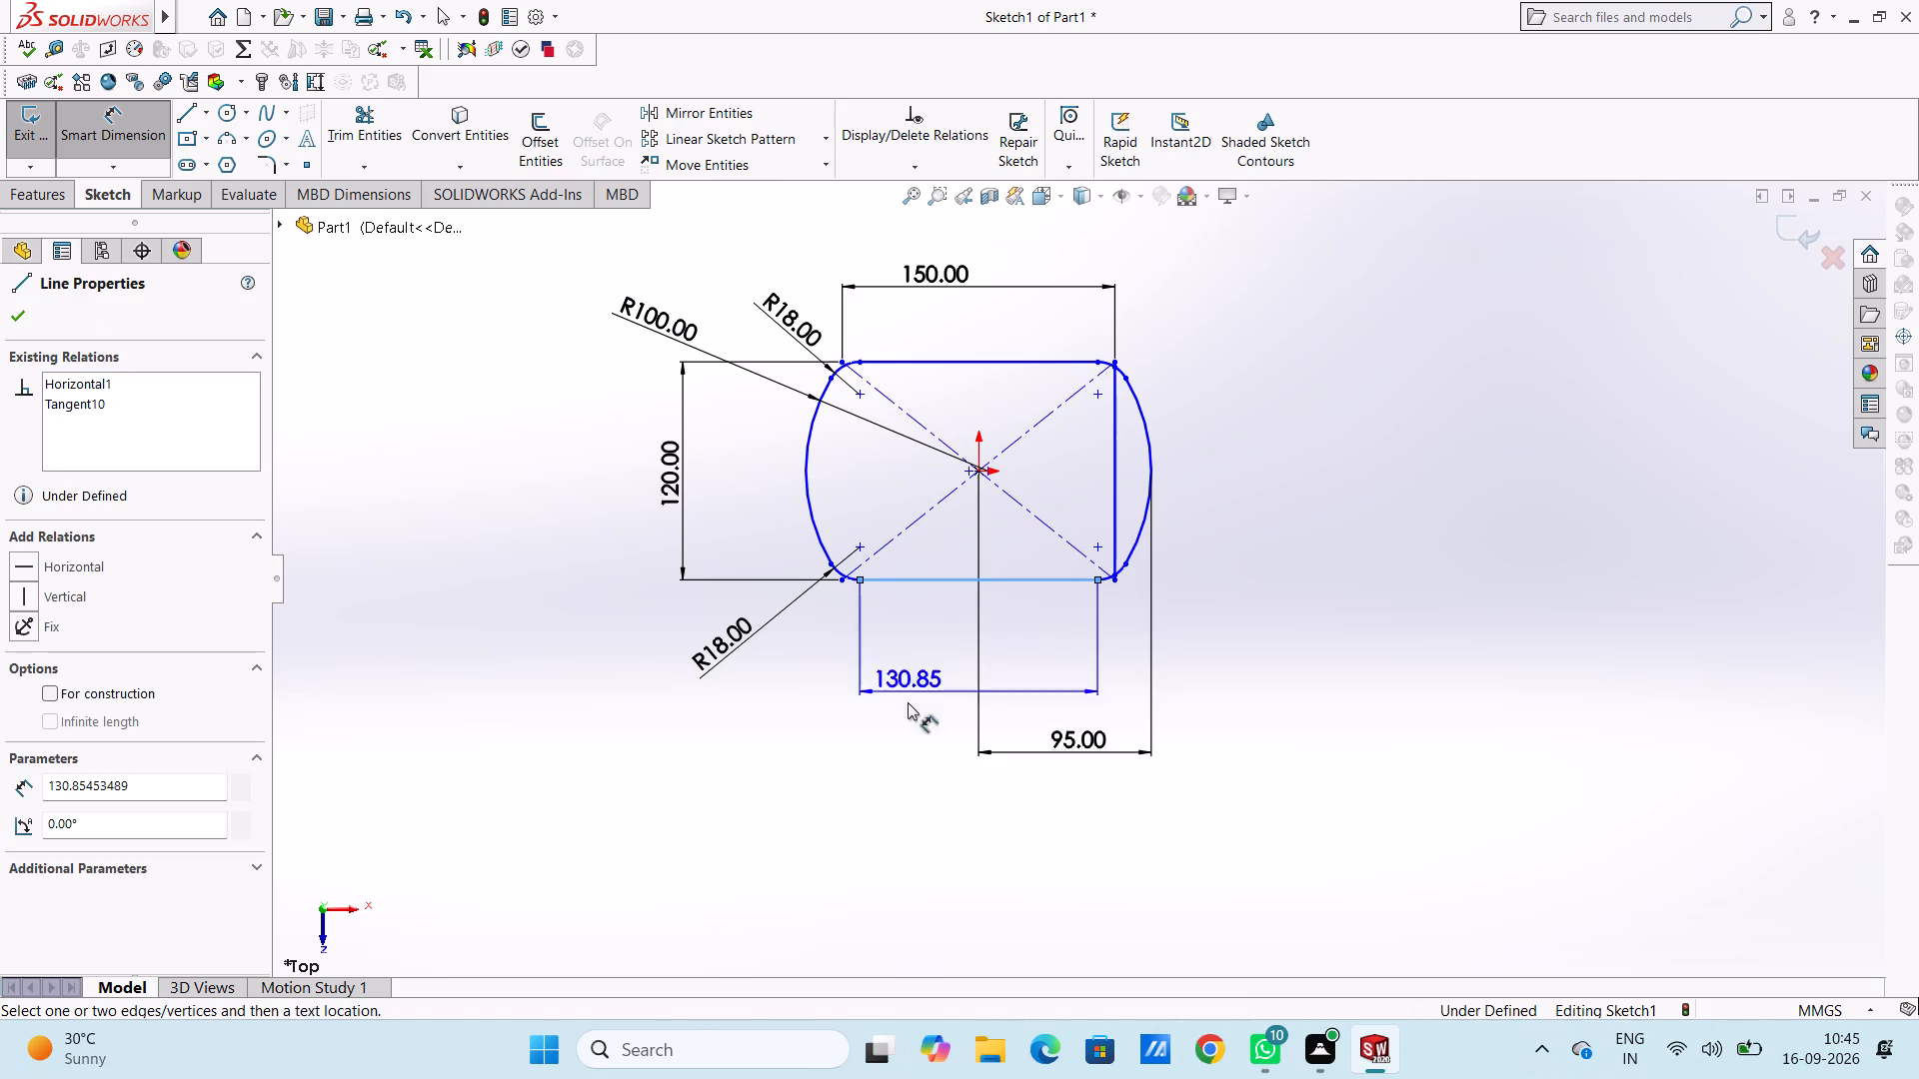
click(901, 842)
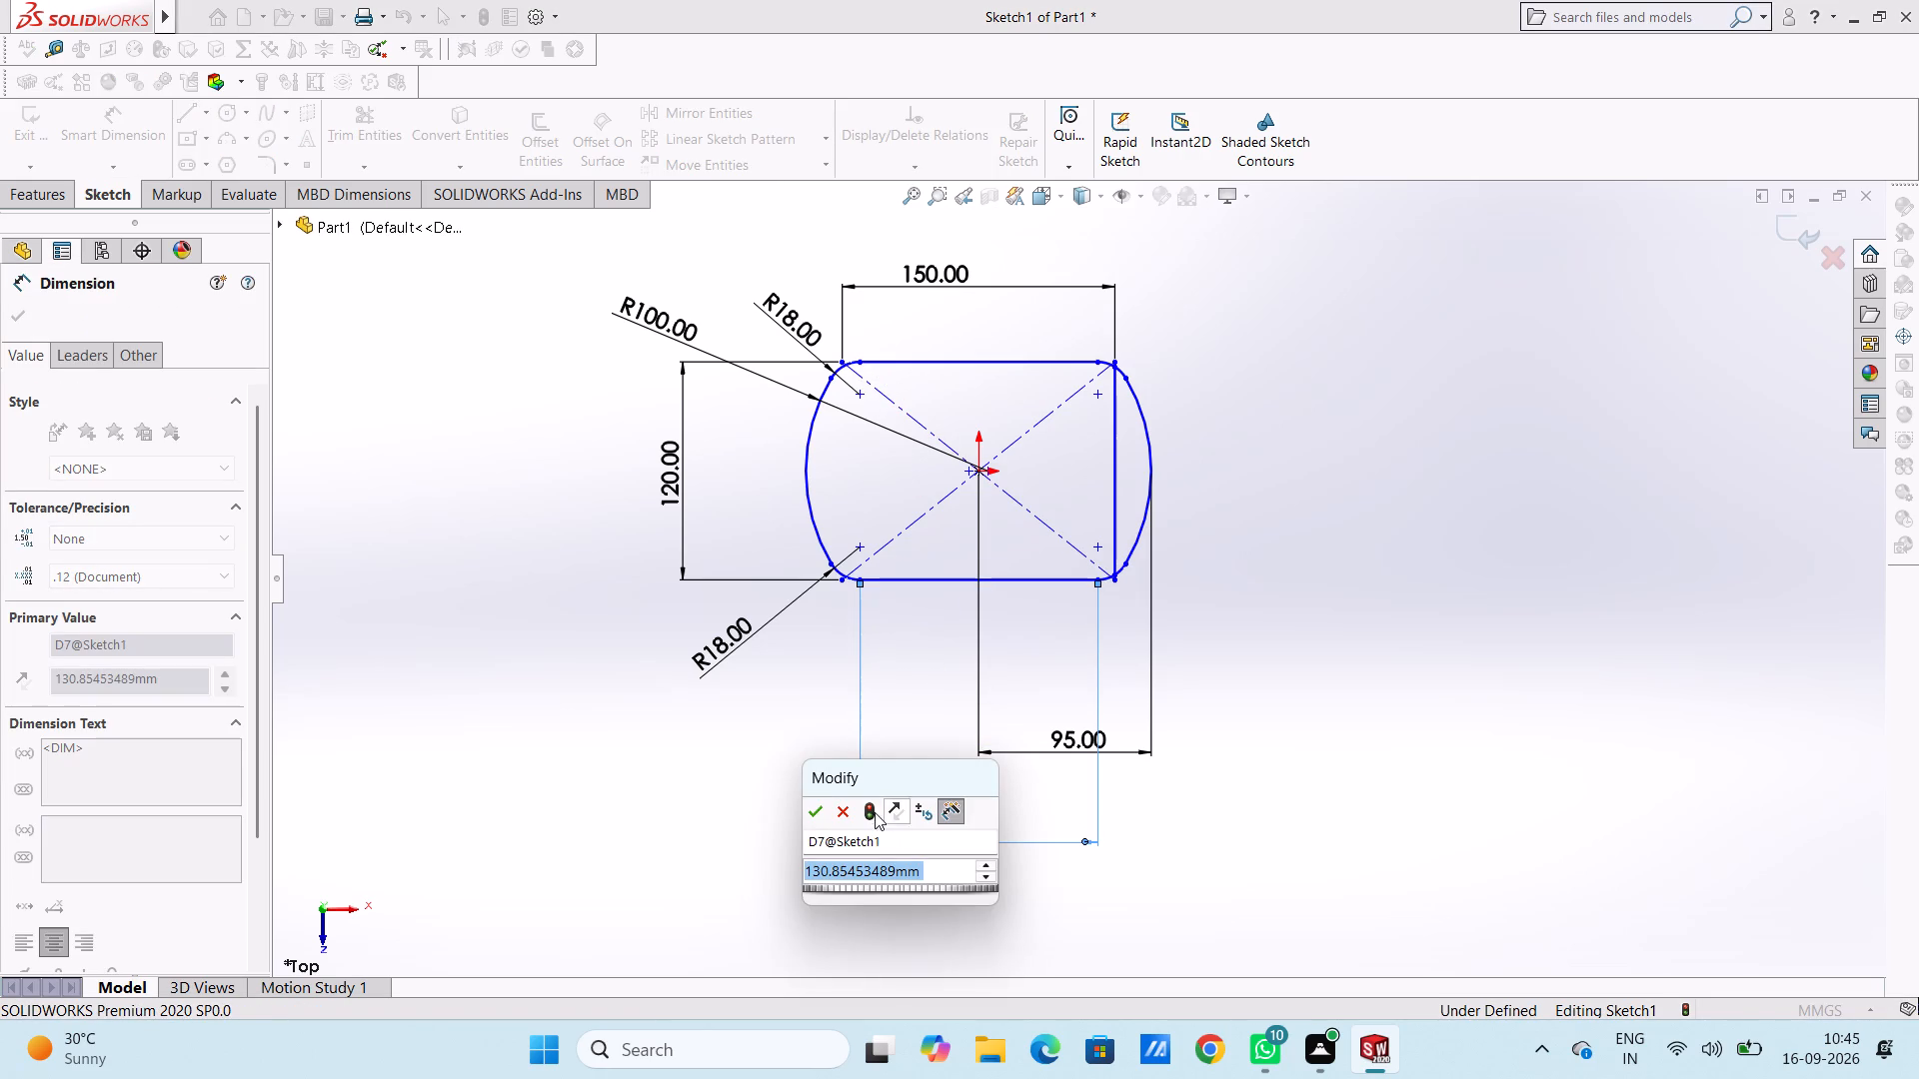
click(822, 818)
click(898, 638)
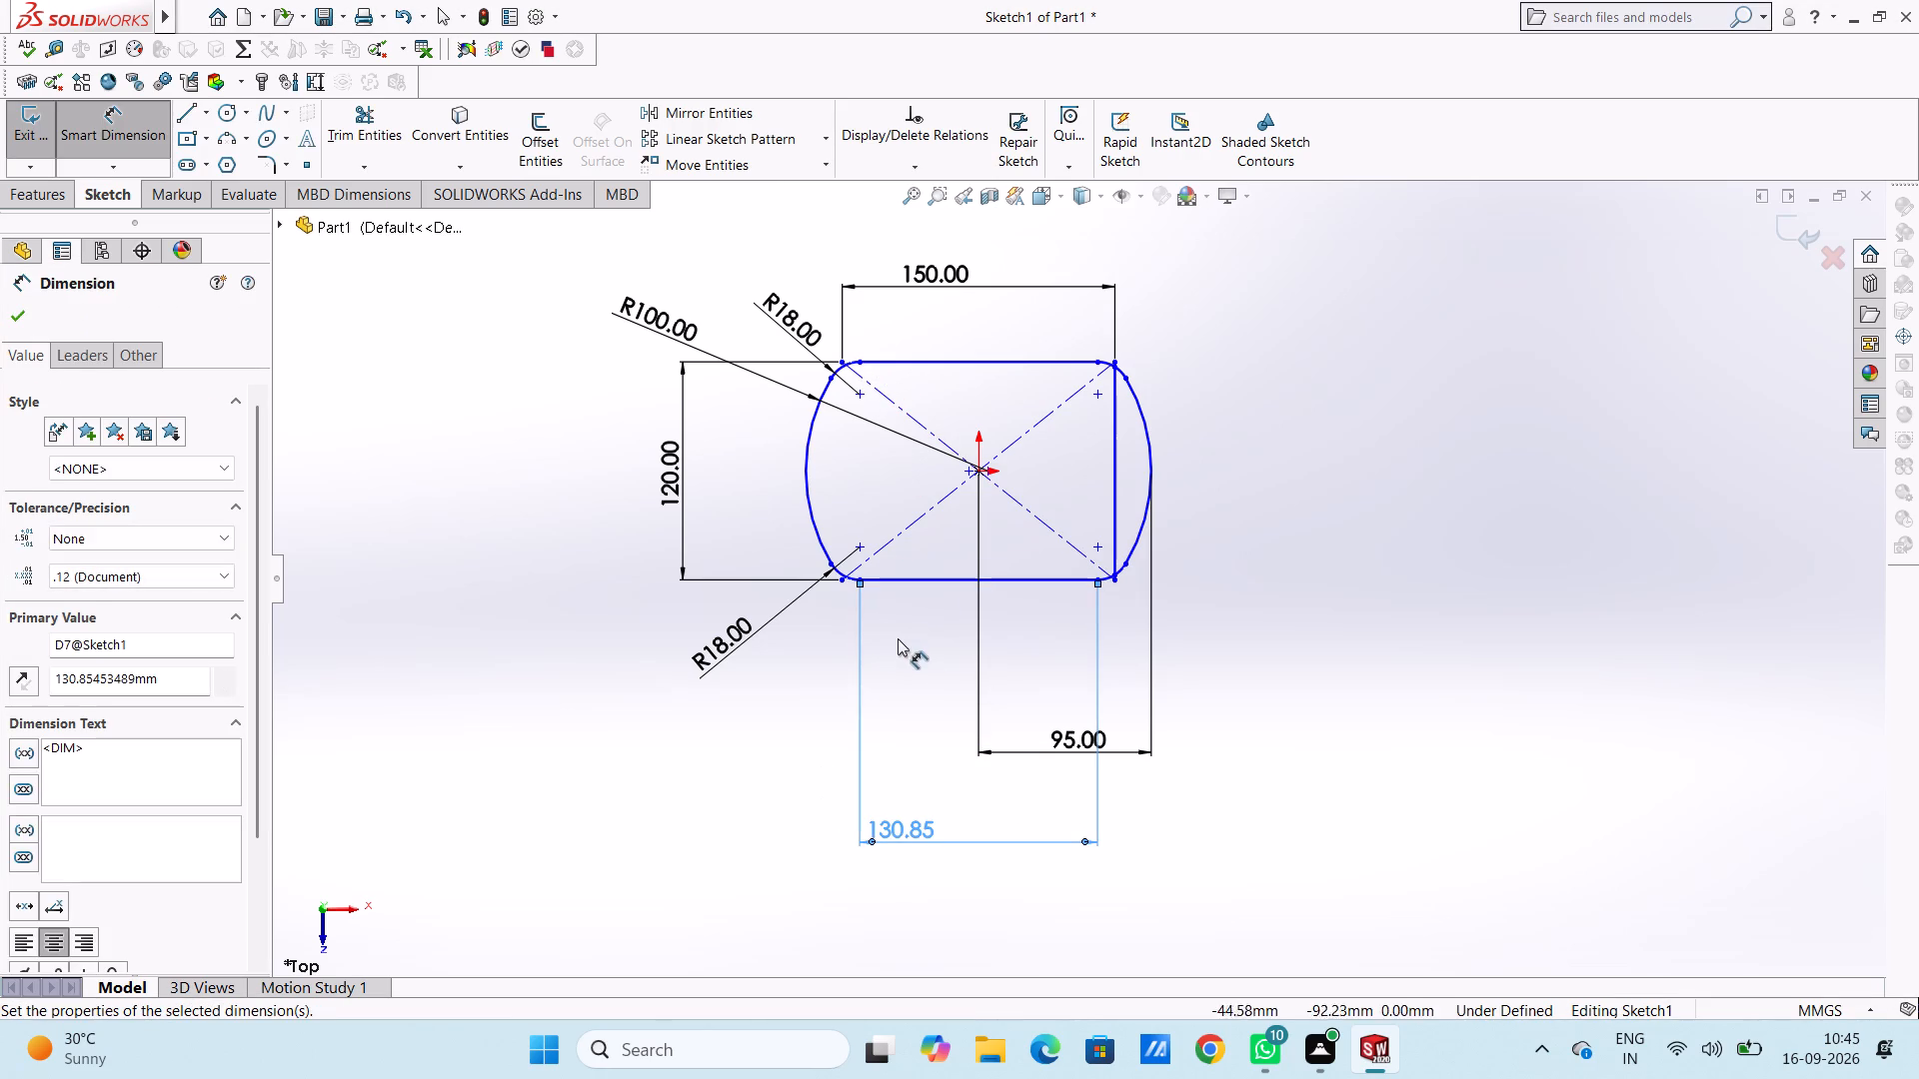
click(973, 364)
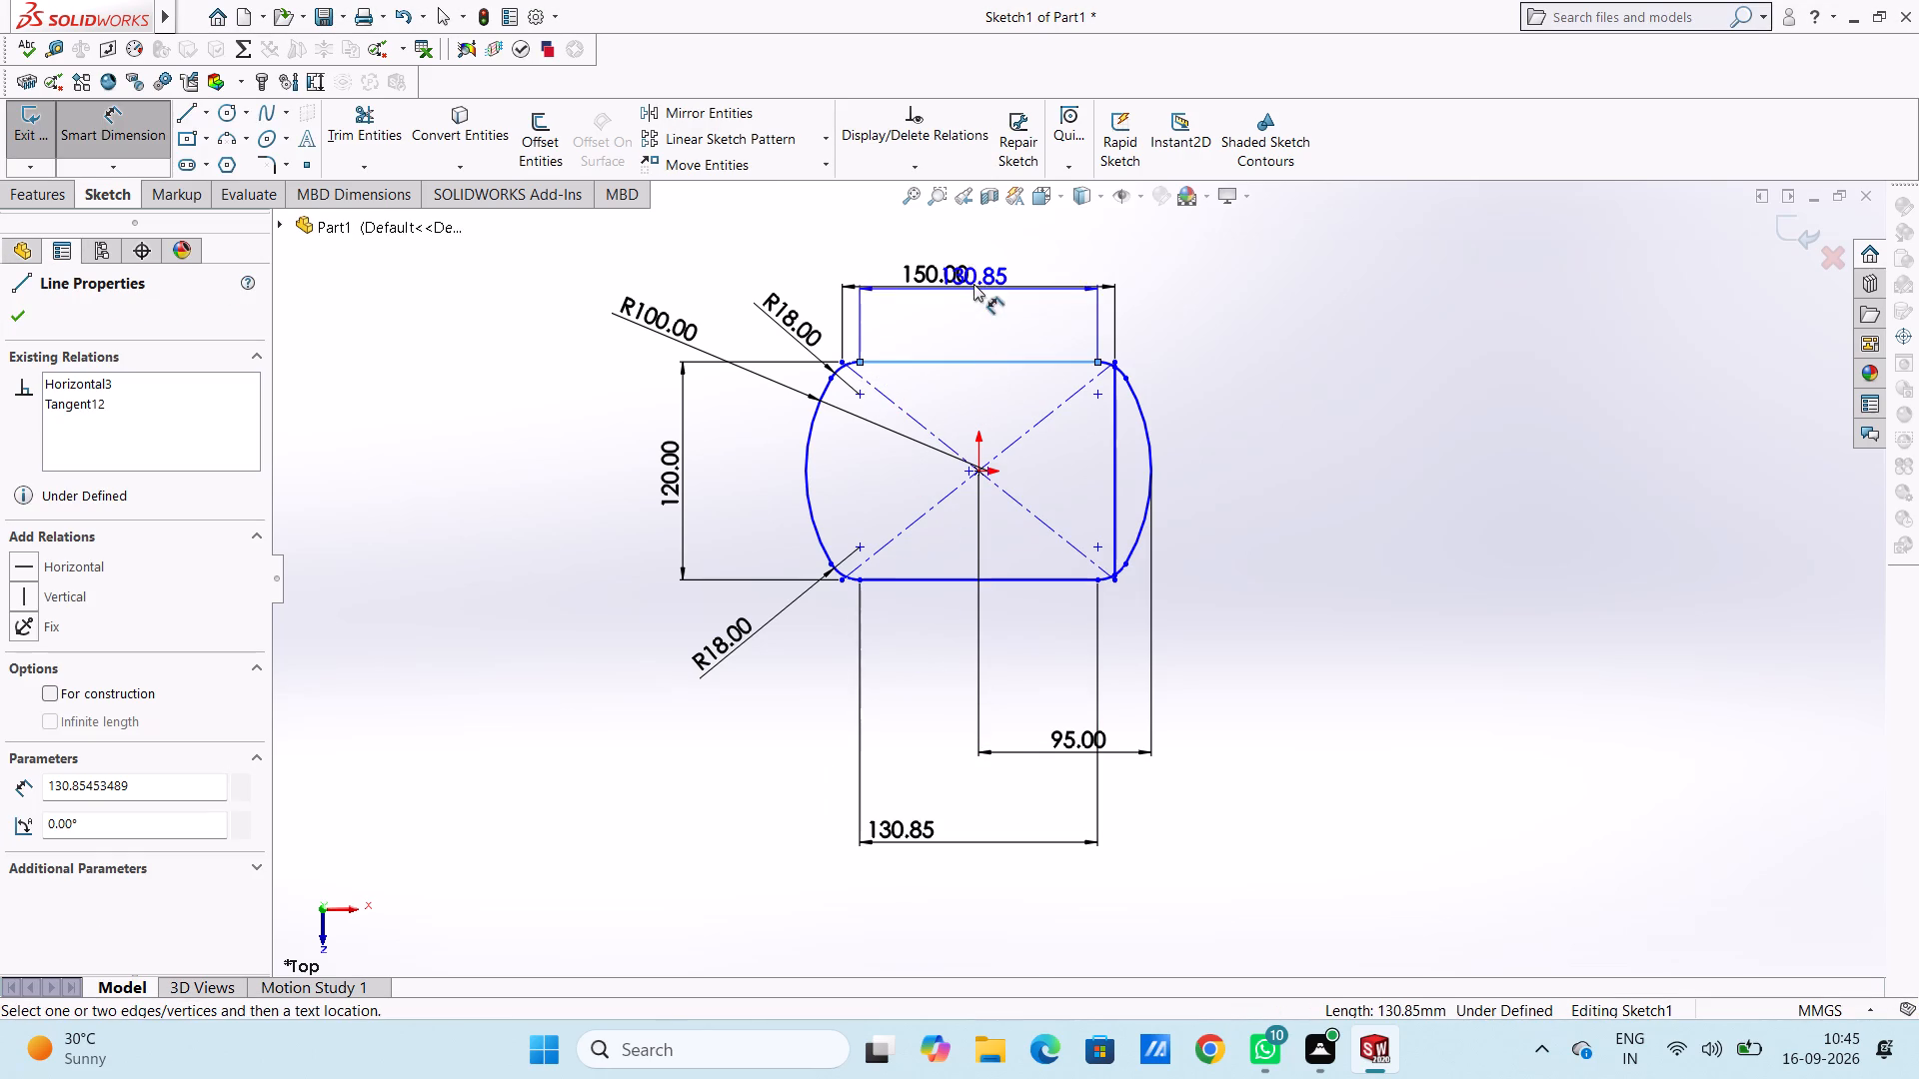
click(978, 239)
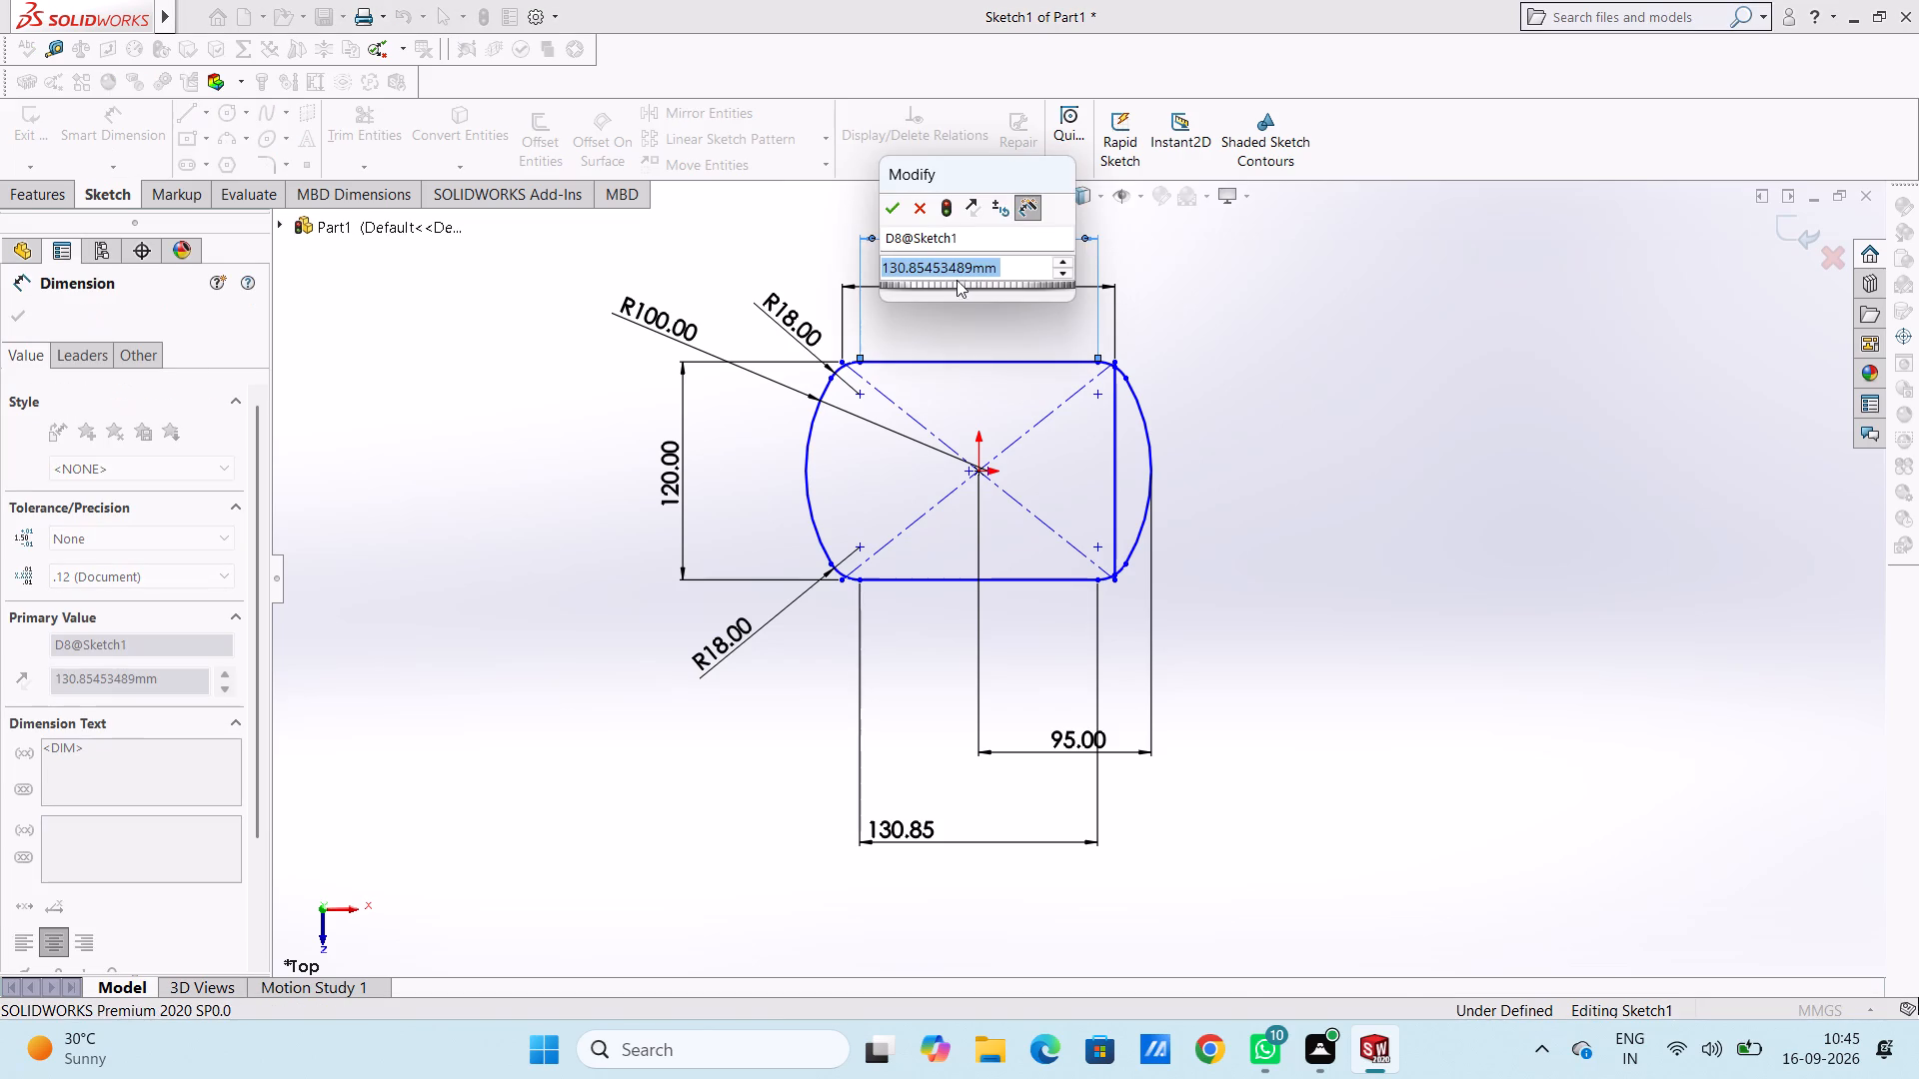
click(885, 212)
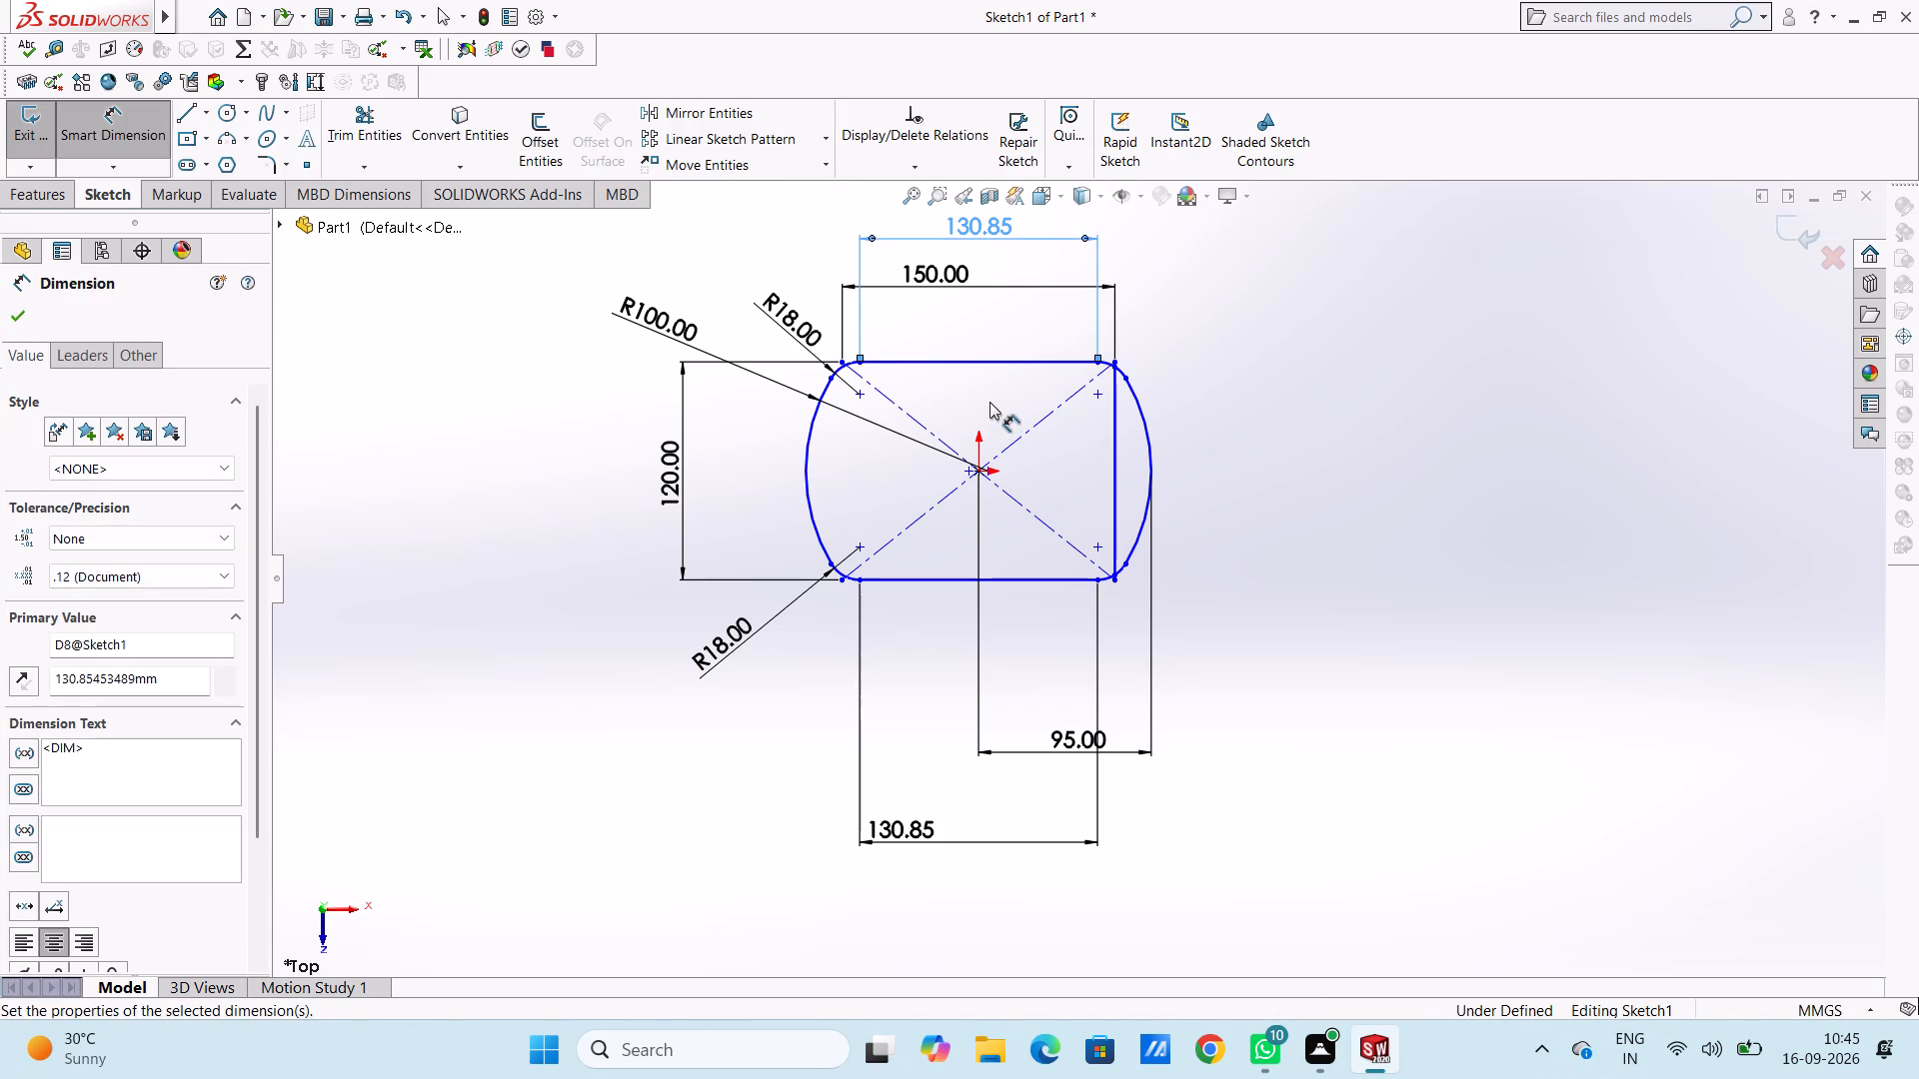
click(989, 402)
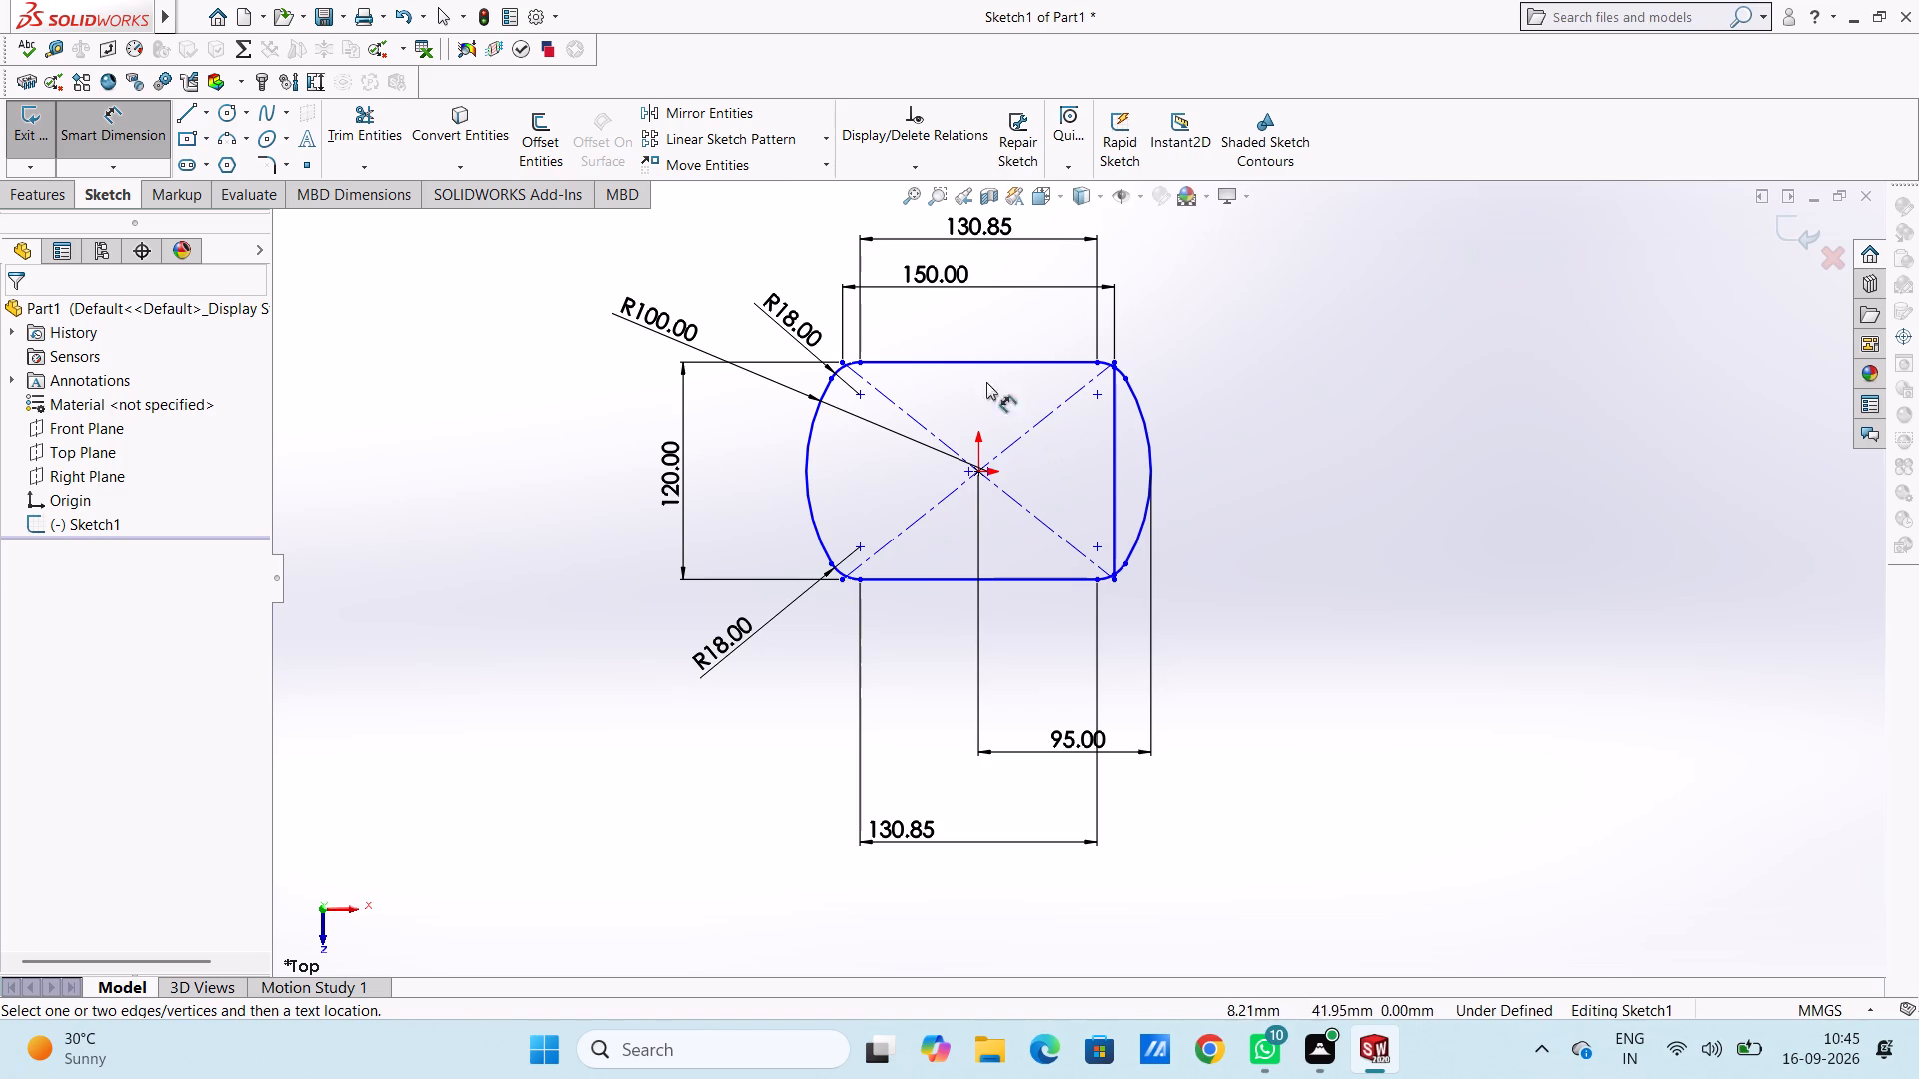
Dimension the vertical distance from the top edge to the origin, placing it to the right of the profile.
click(967, 360)
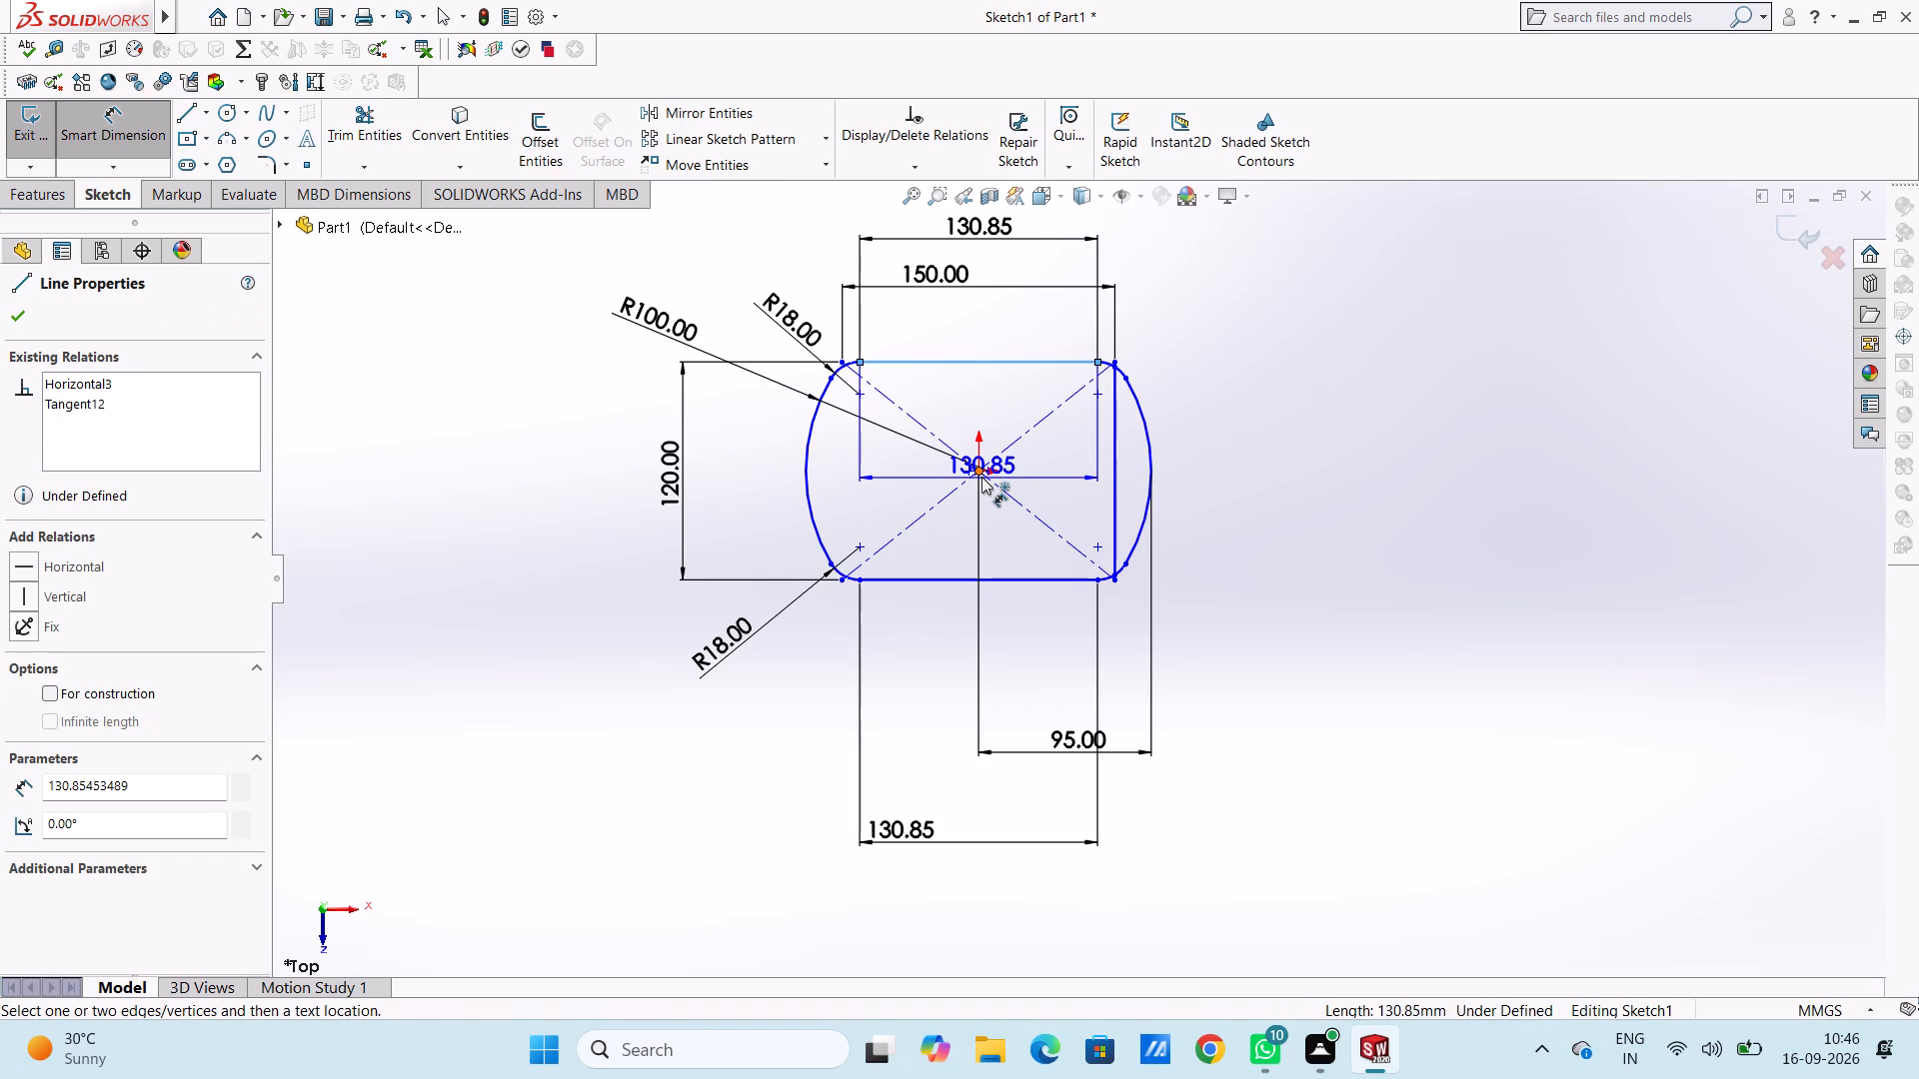
click(981, 477)
click(1334, 443)
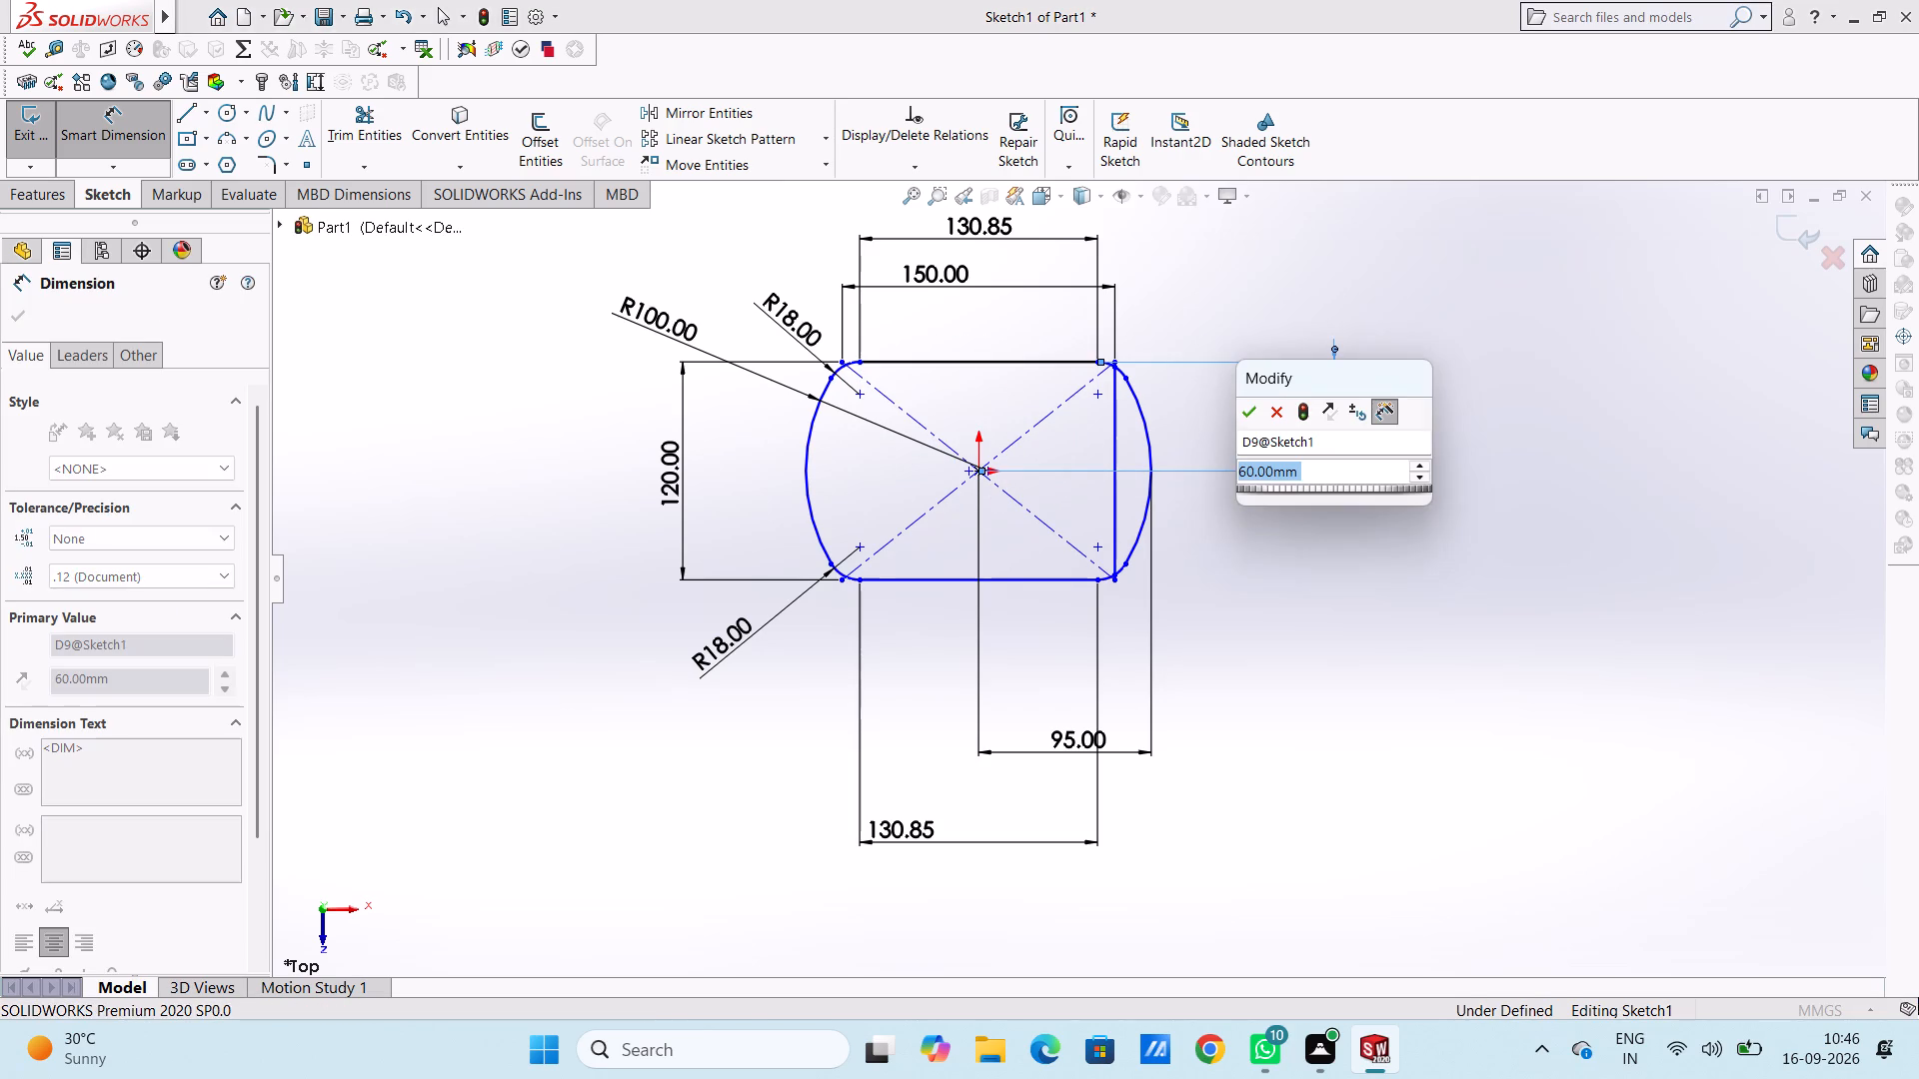
click(1250, 422)
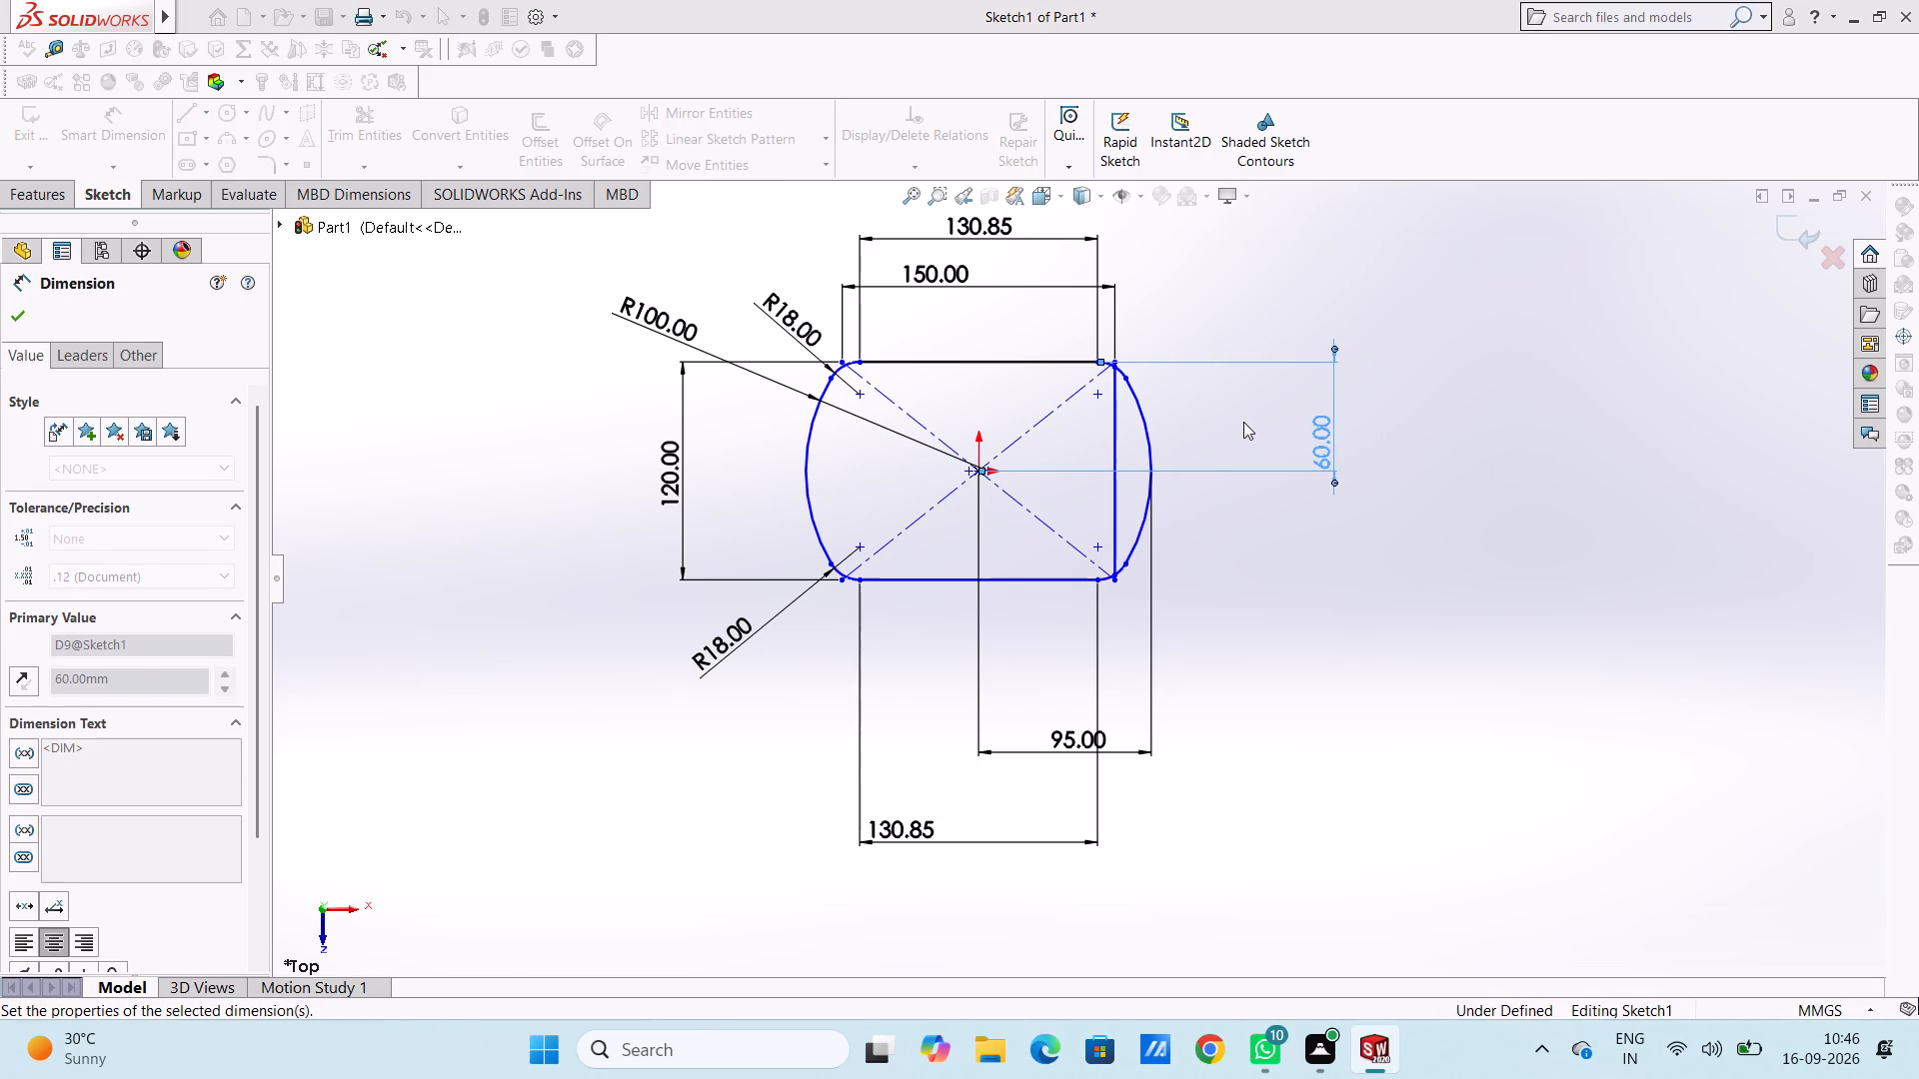
click(1194, 403)
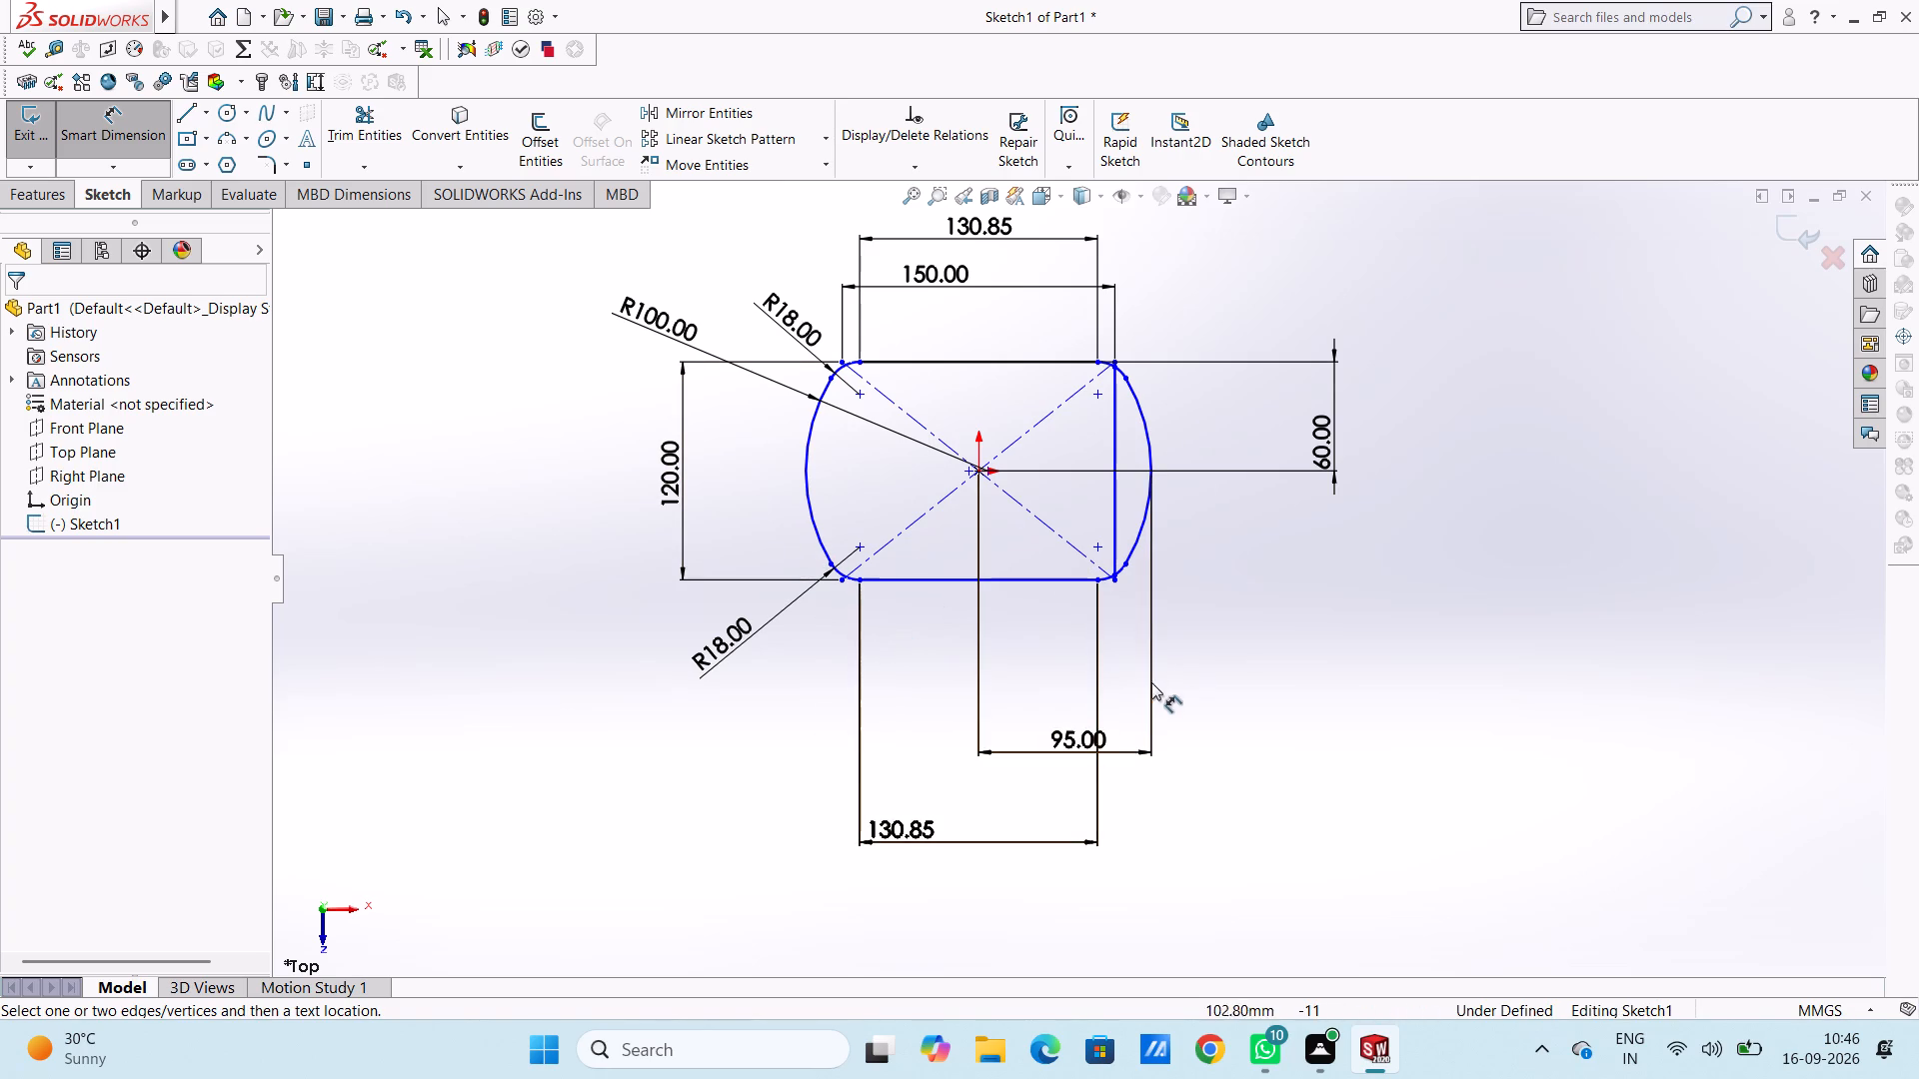
Delete the vertical rectangle side remaining inside the right side arc.
click(1115, 419)
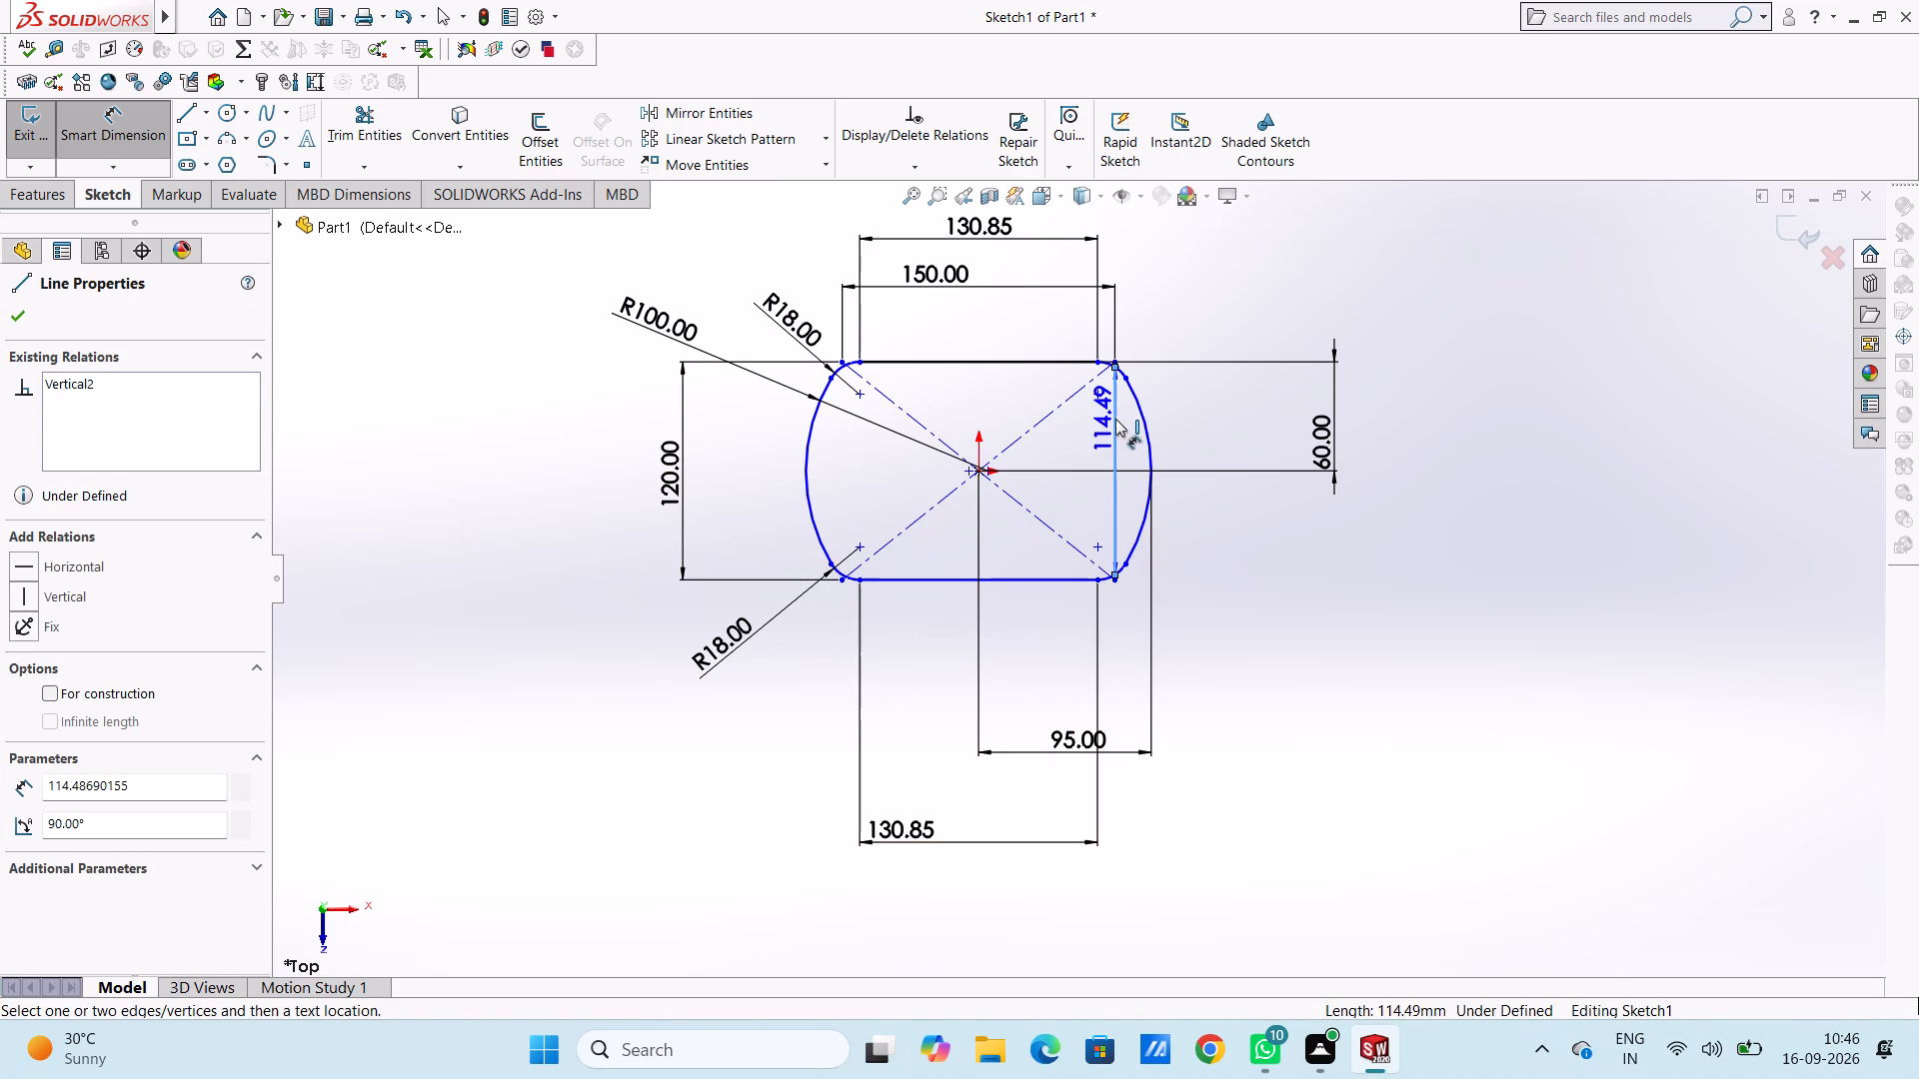
key(Delete)
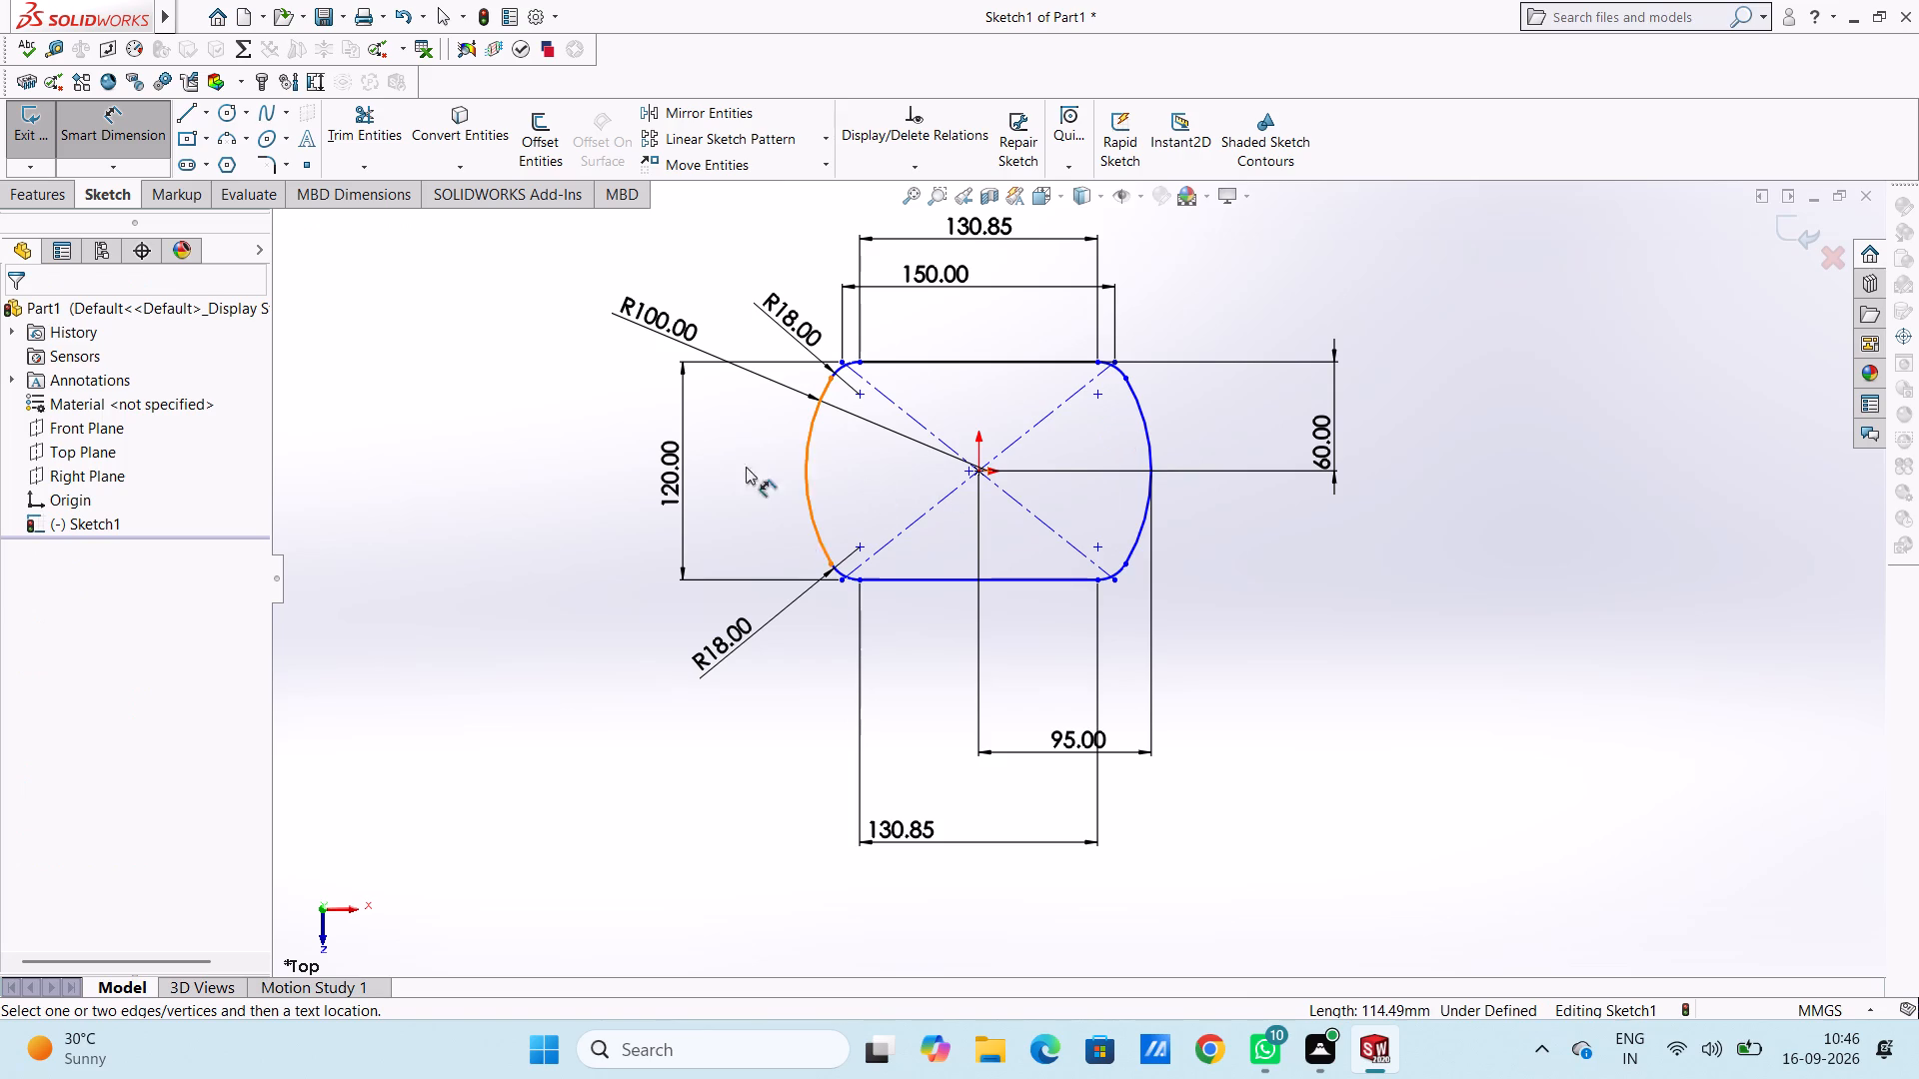
Extrude the enclosed profile region as a blind boss to a depth of 35 mm.
click(22, 207)
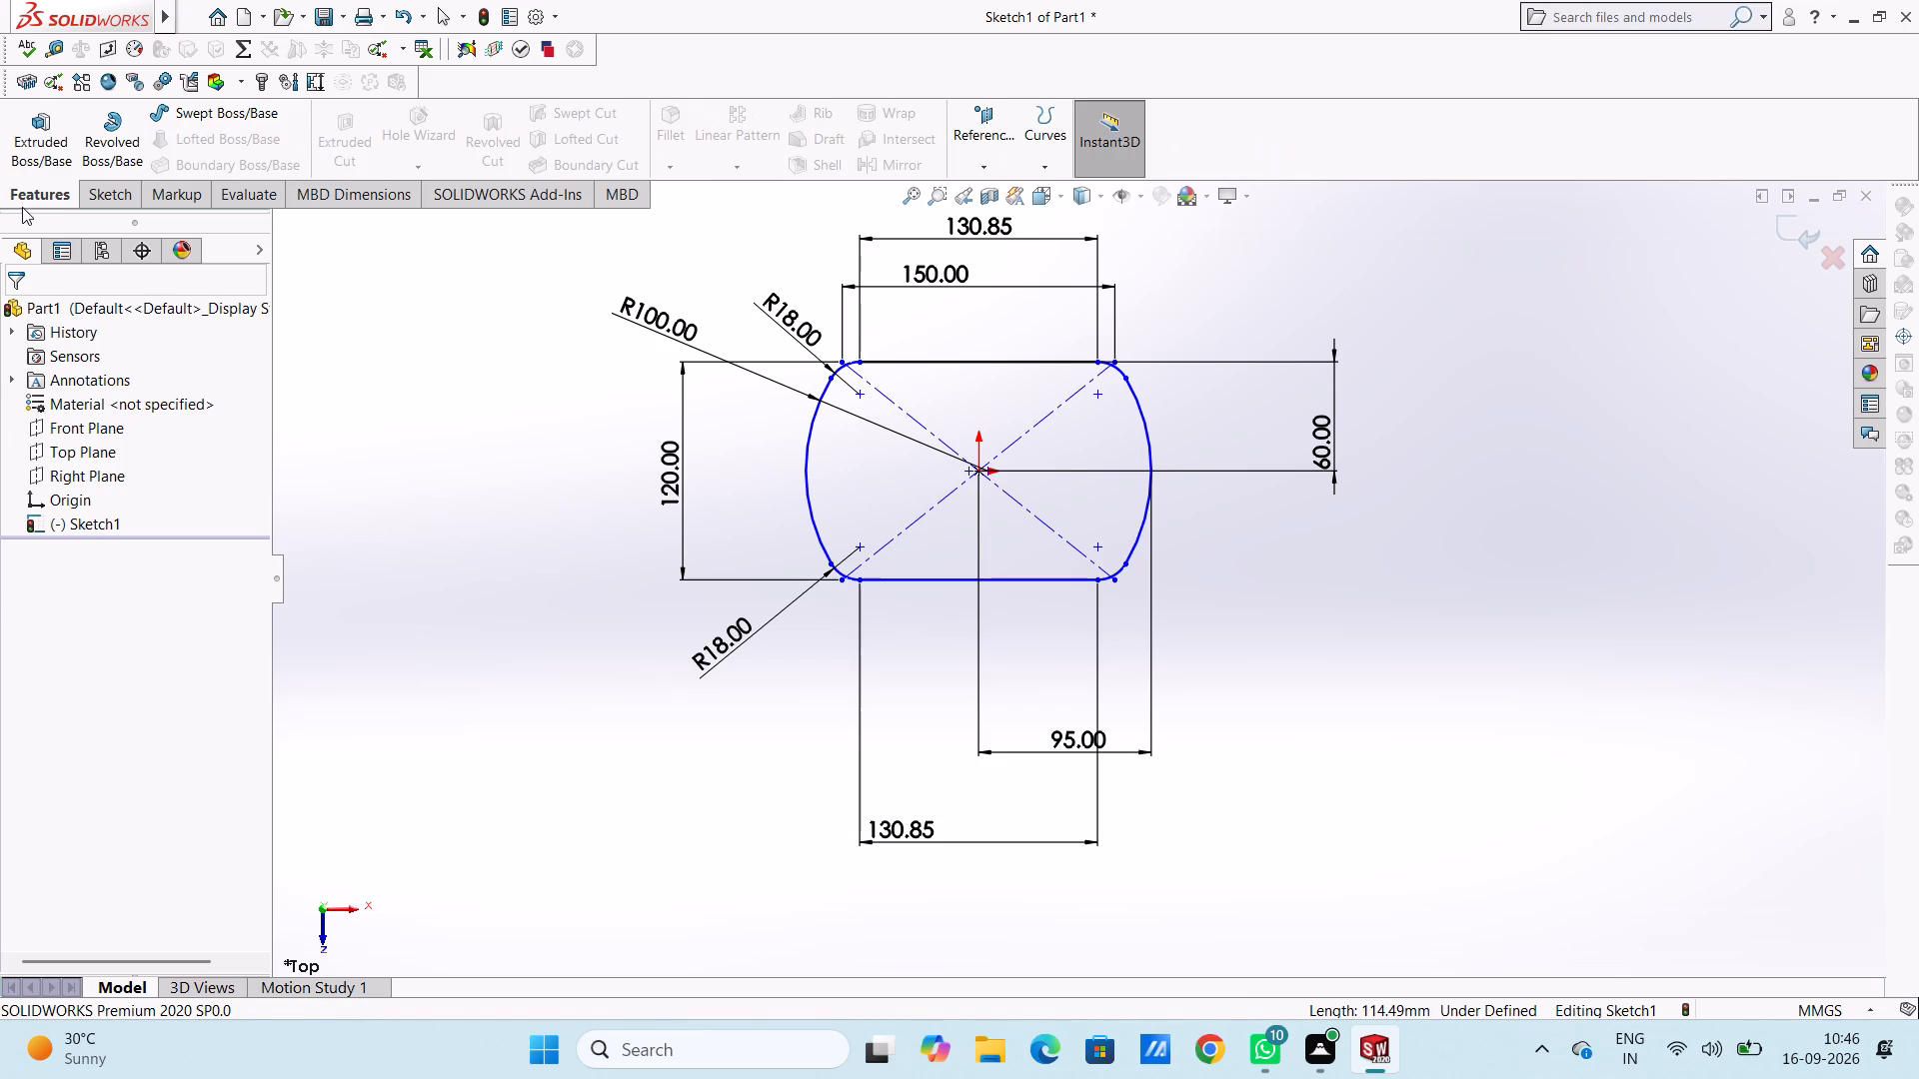
click(20, 135)
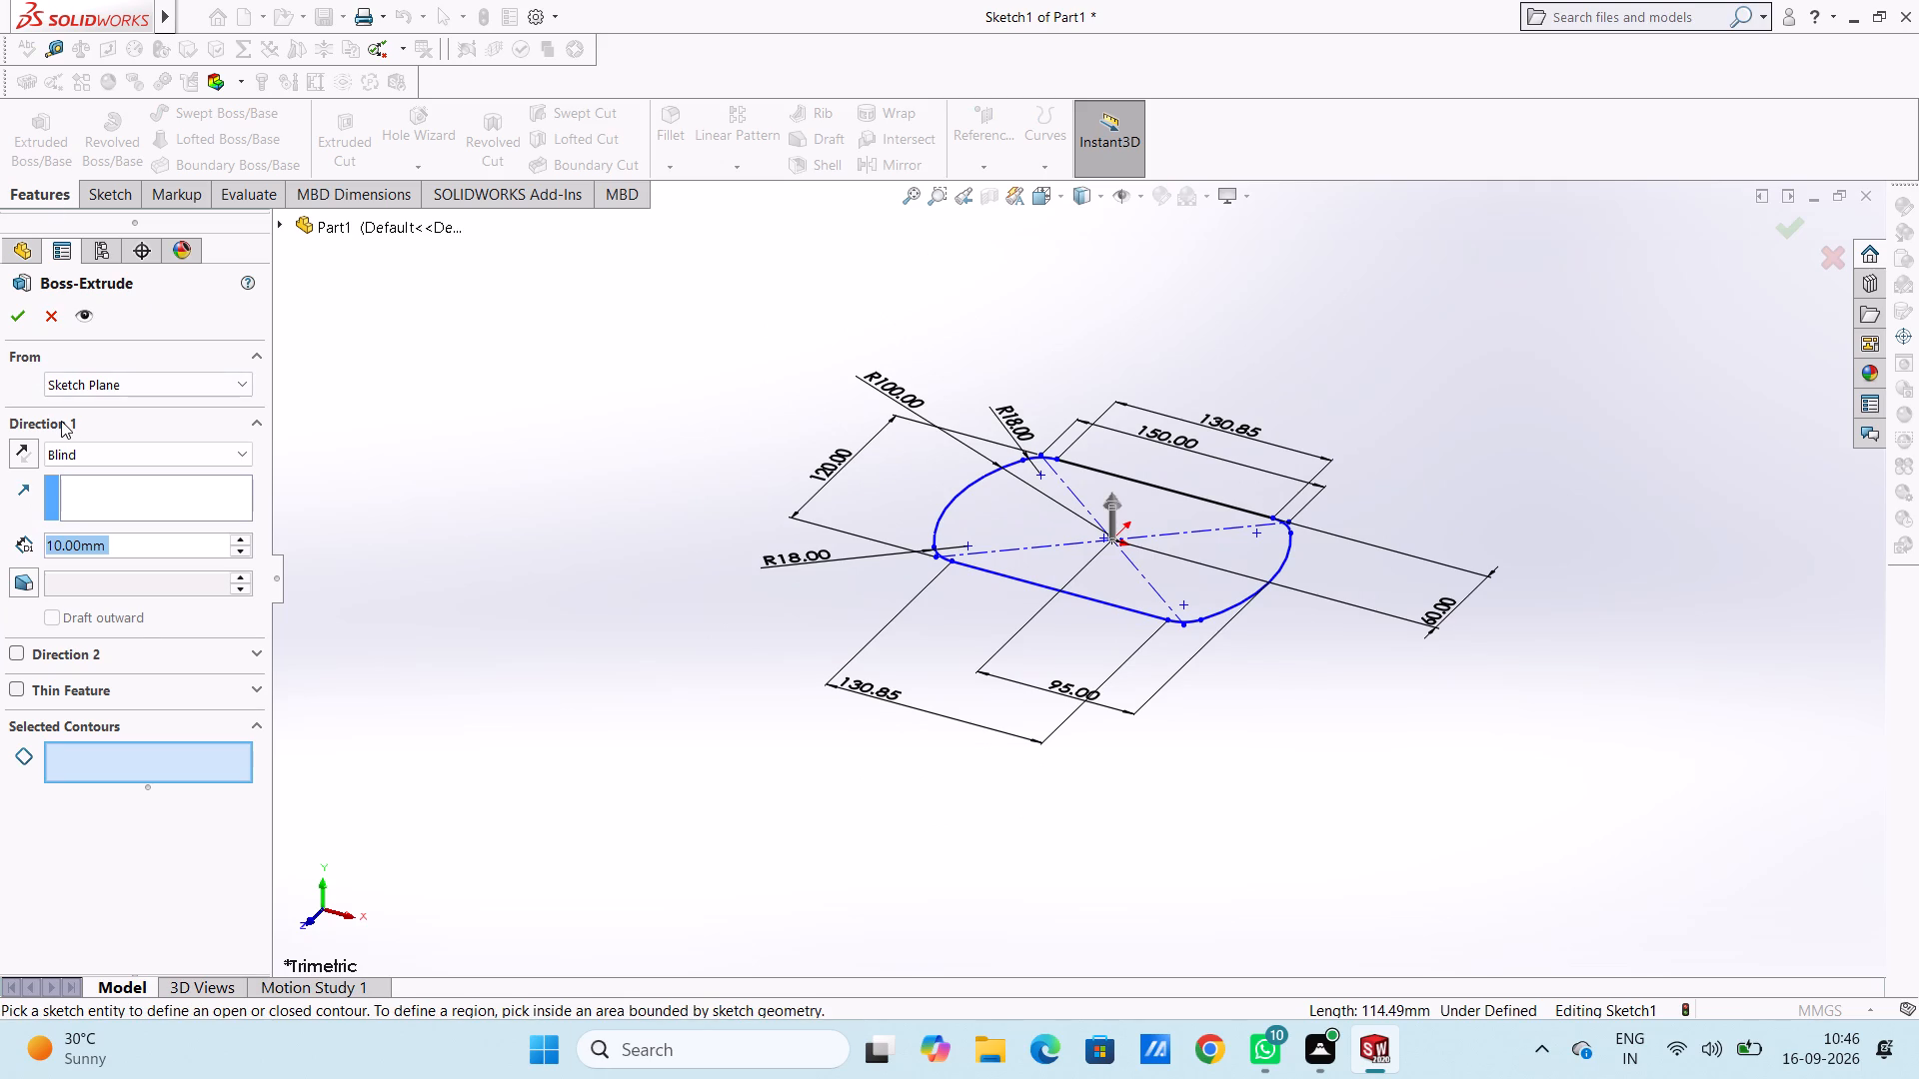
click(1204, 566)
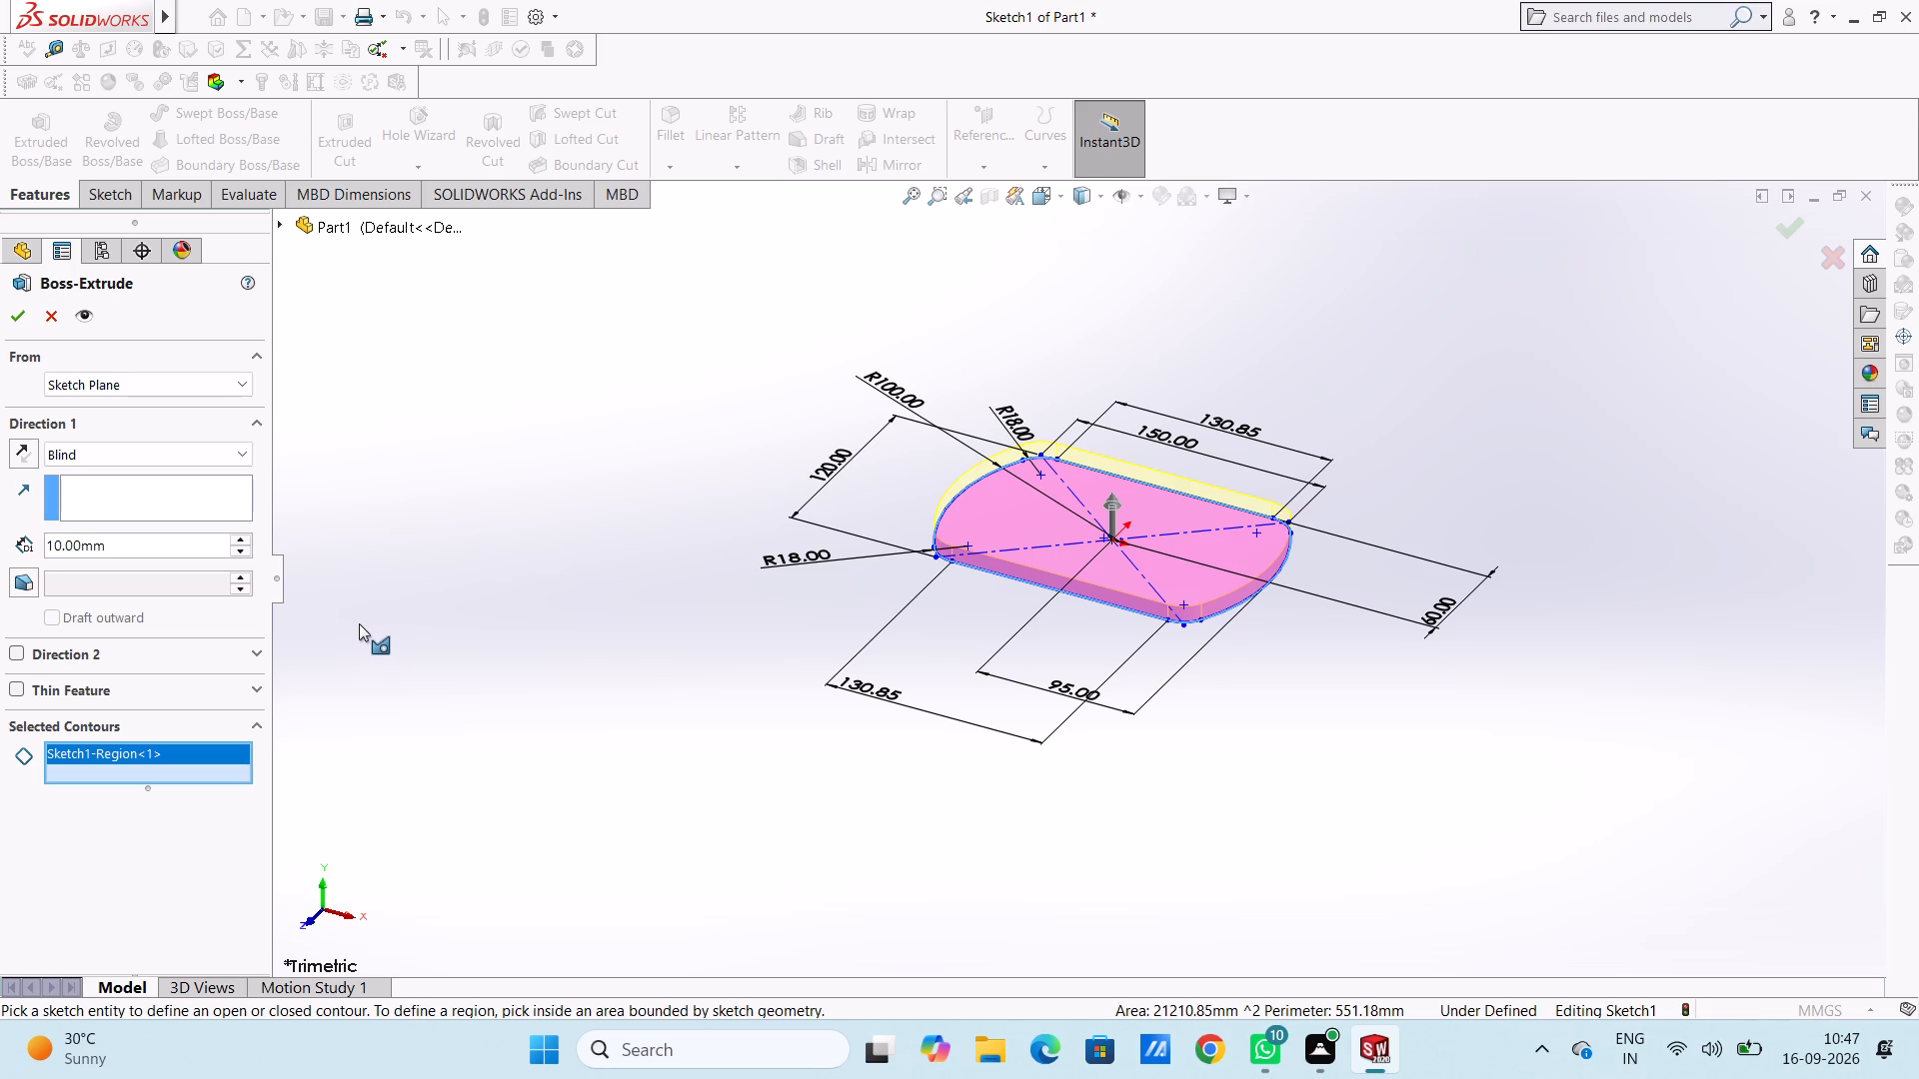
click(162, 544)
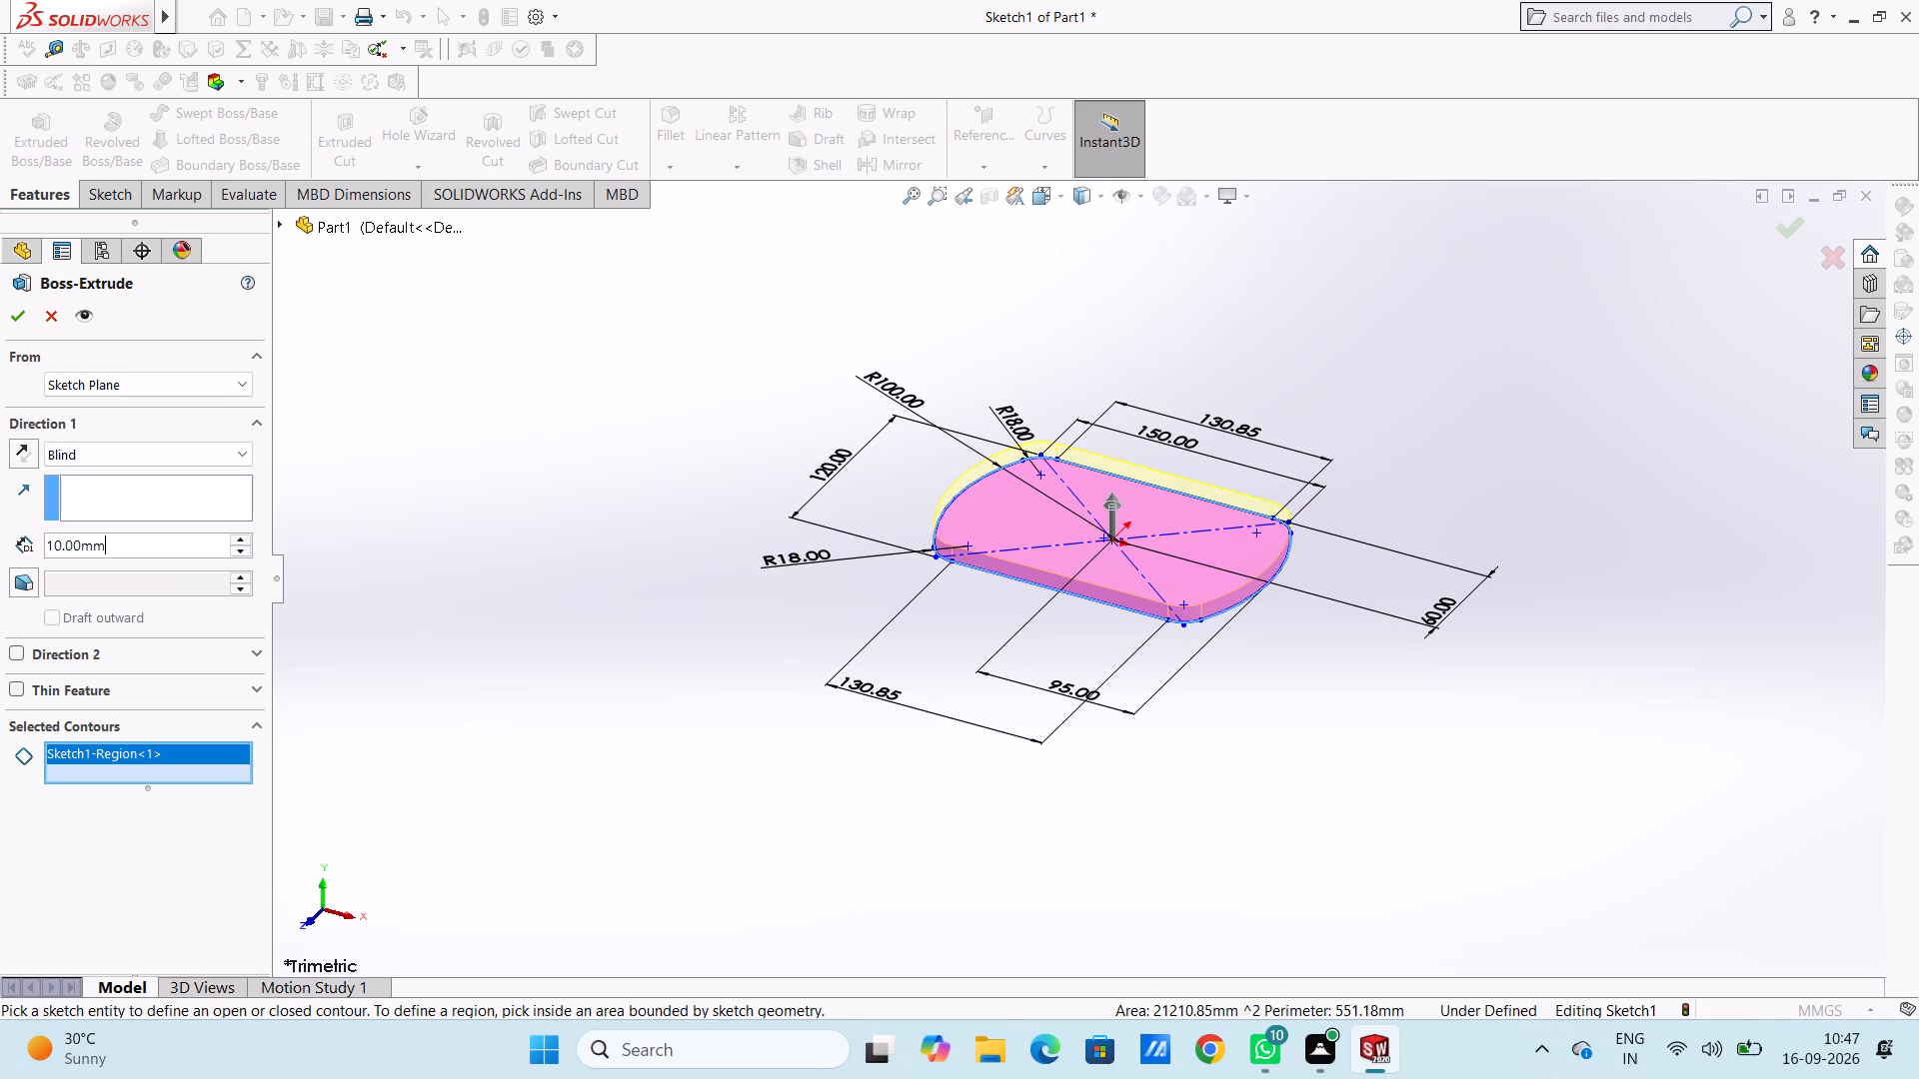
click(162, 544)
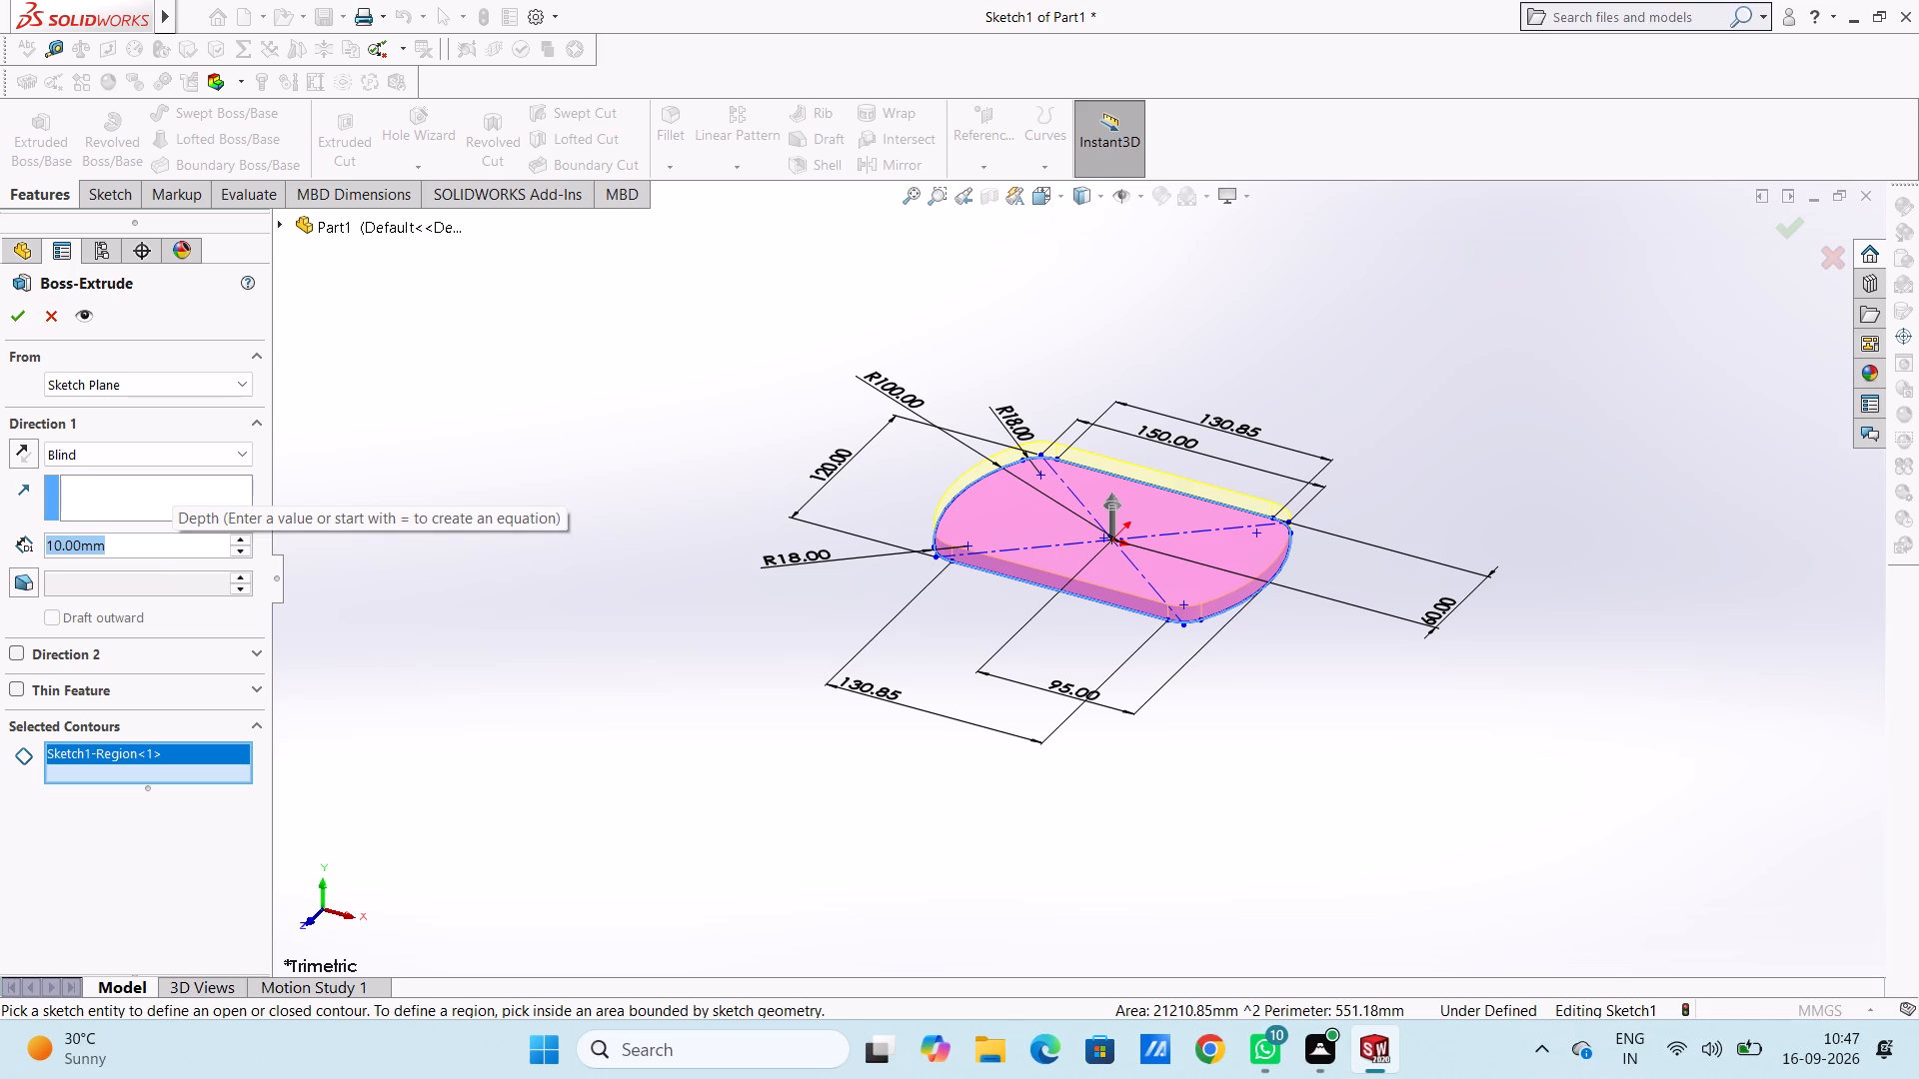
text(35)
key(Return)
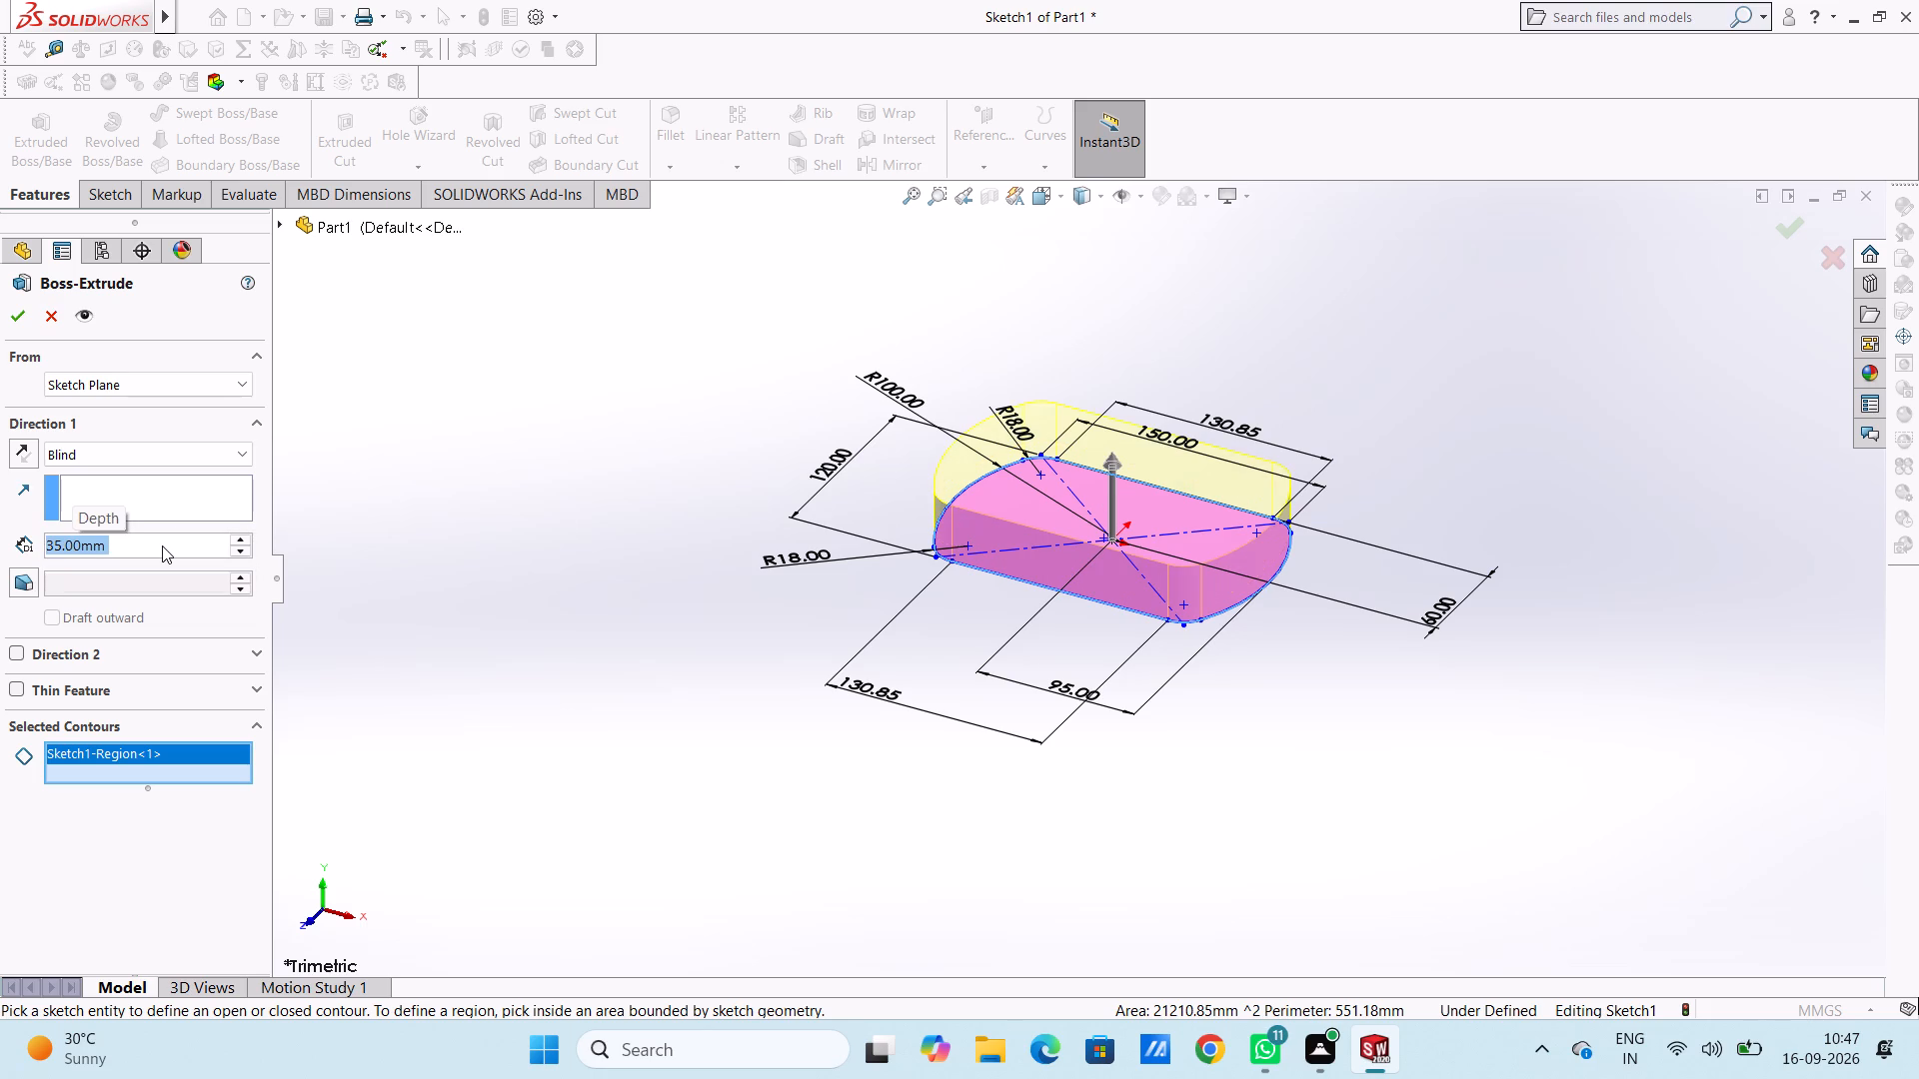
click(19, 320)
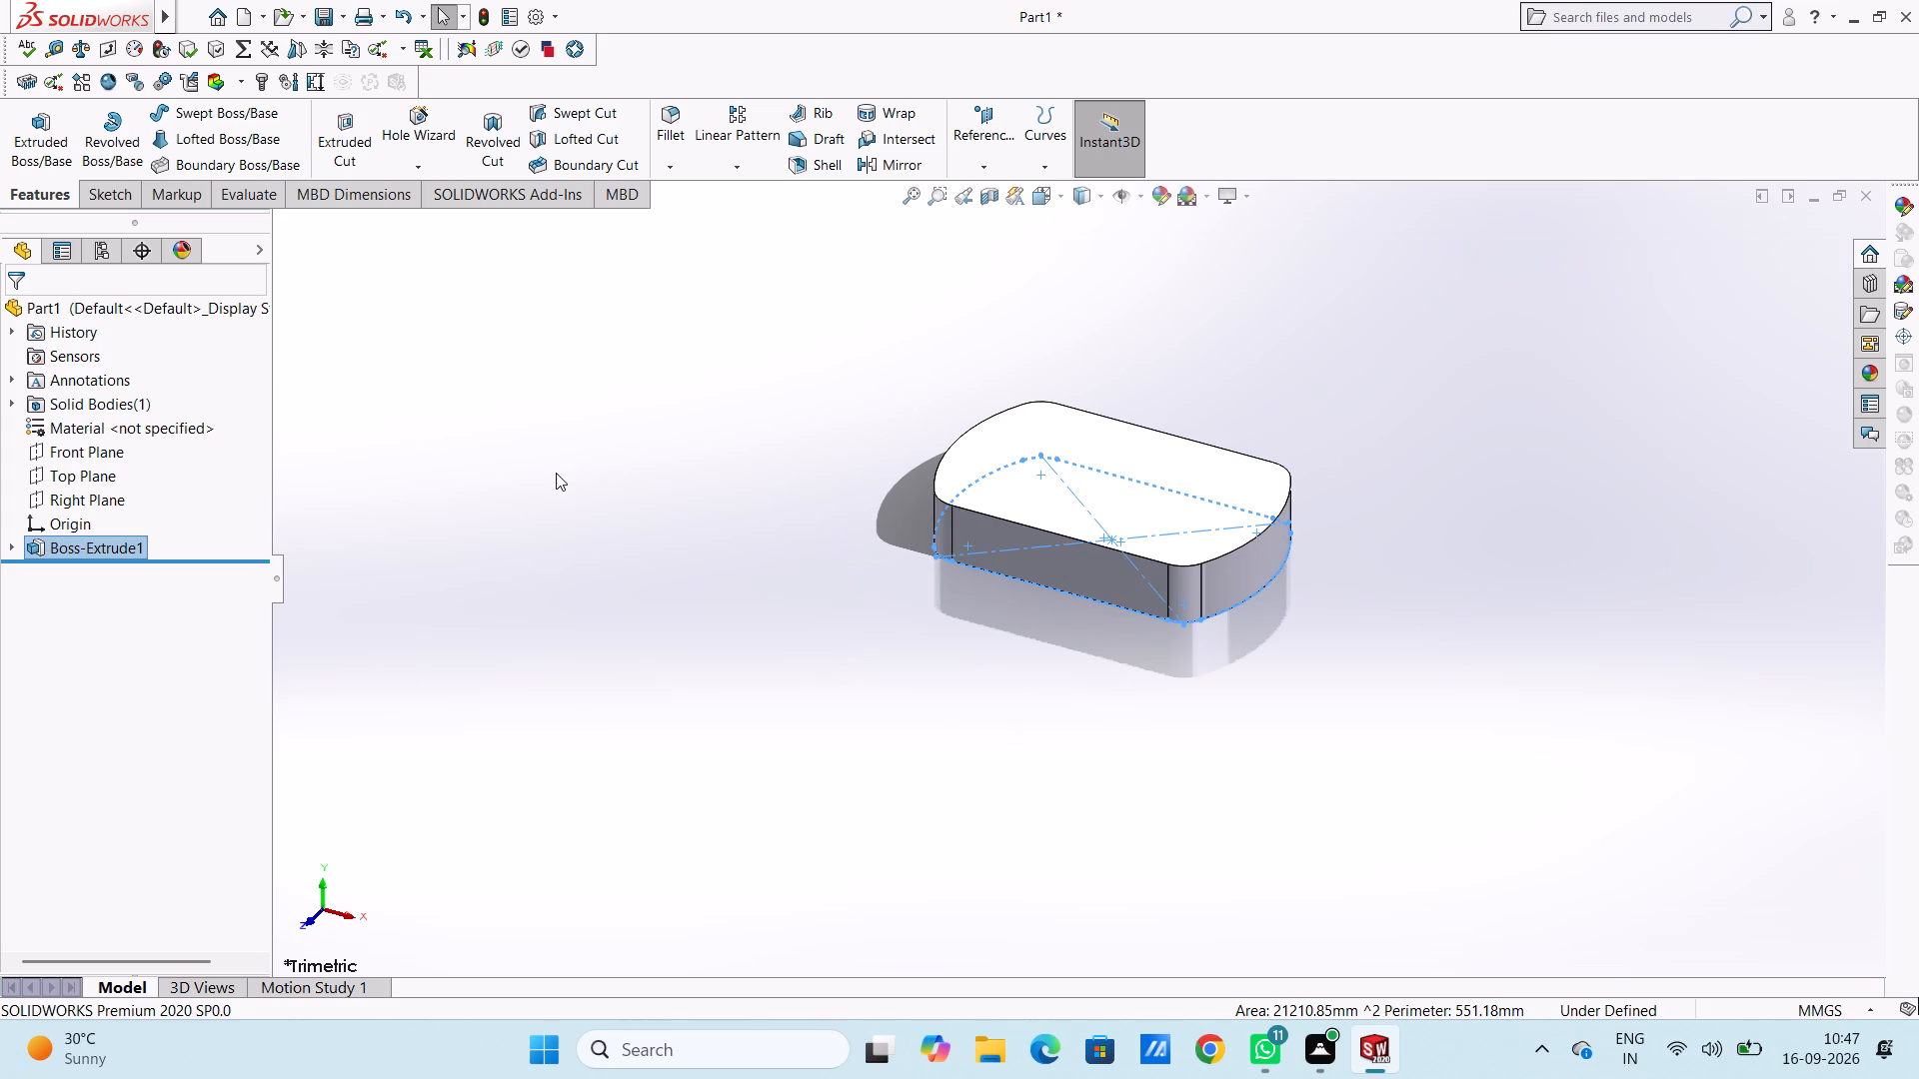
click(528, 495)
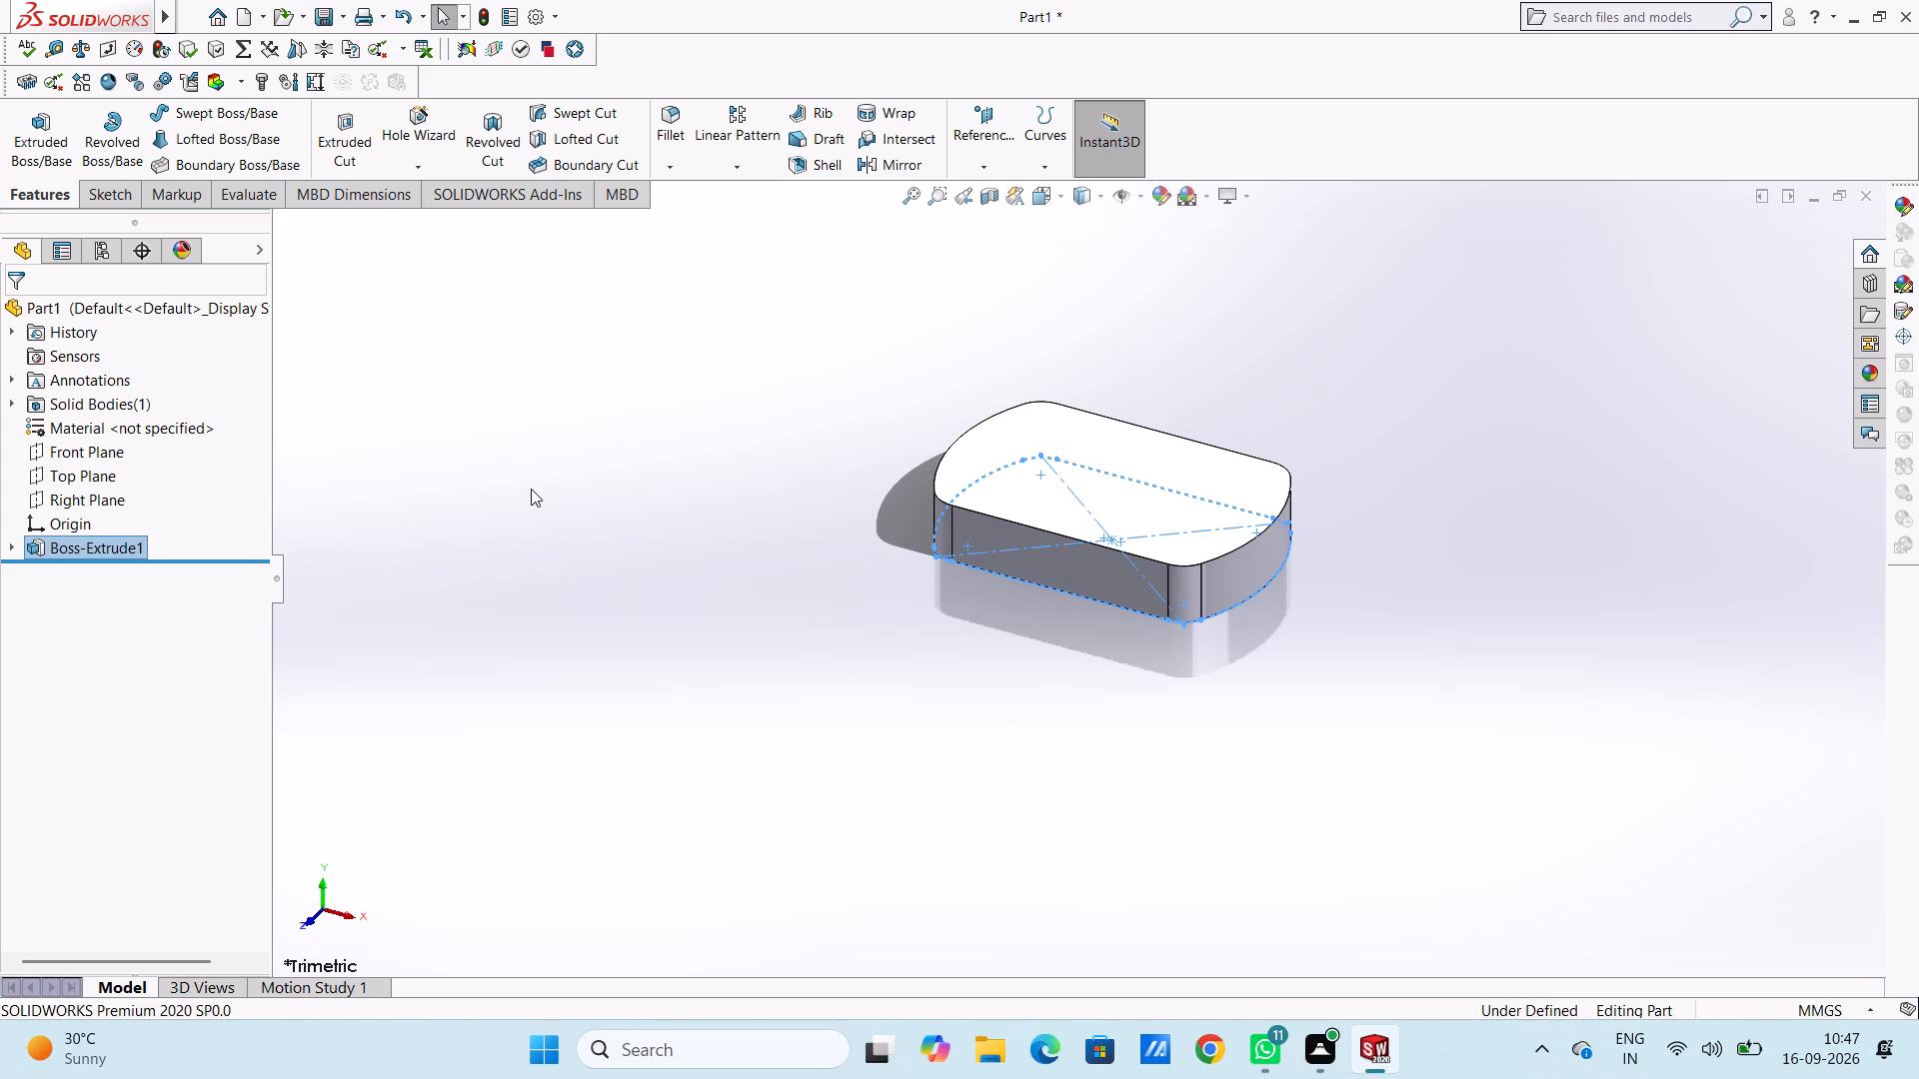
Fillet the block's entire top outer edge with a 10 mm symmetric radius, using tangent propagation.
click(663, 117)
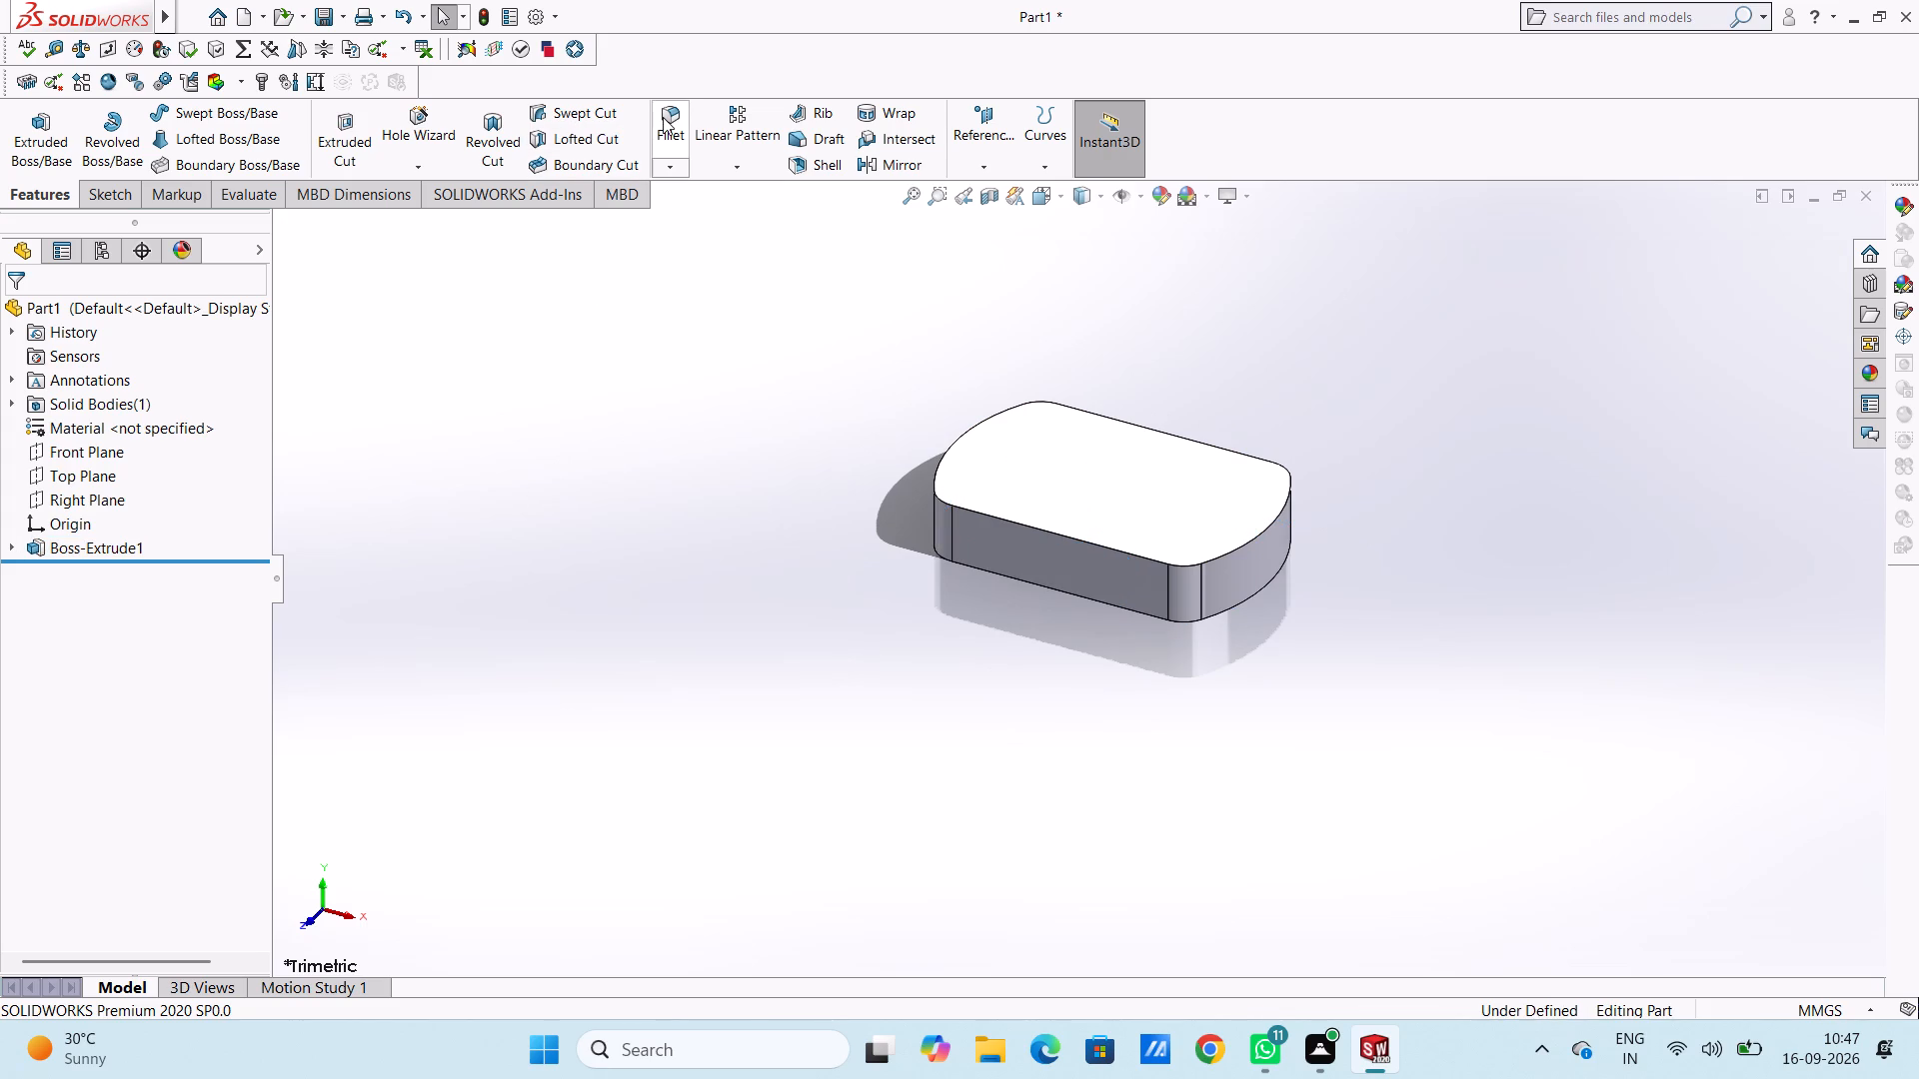
click(1014, 522)
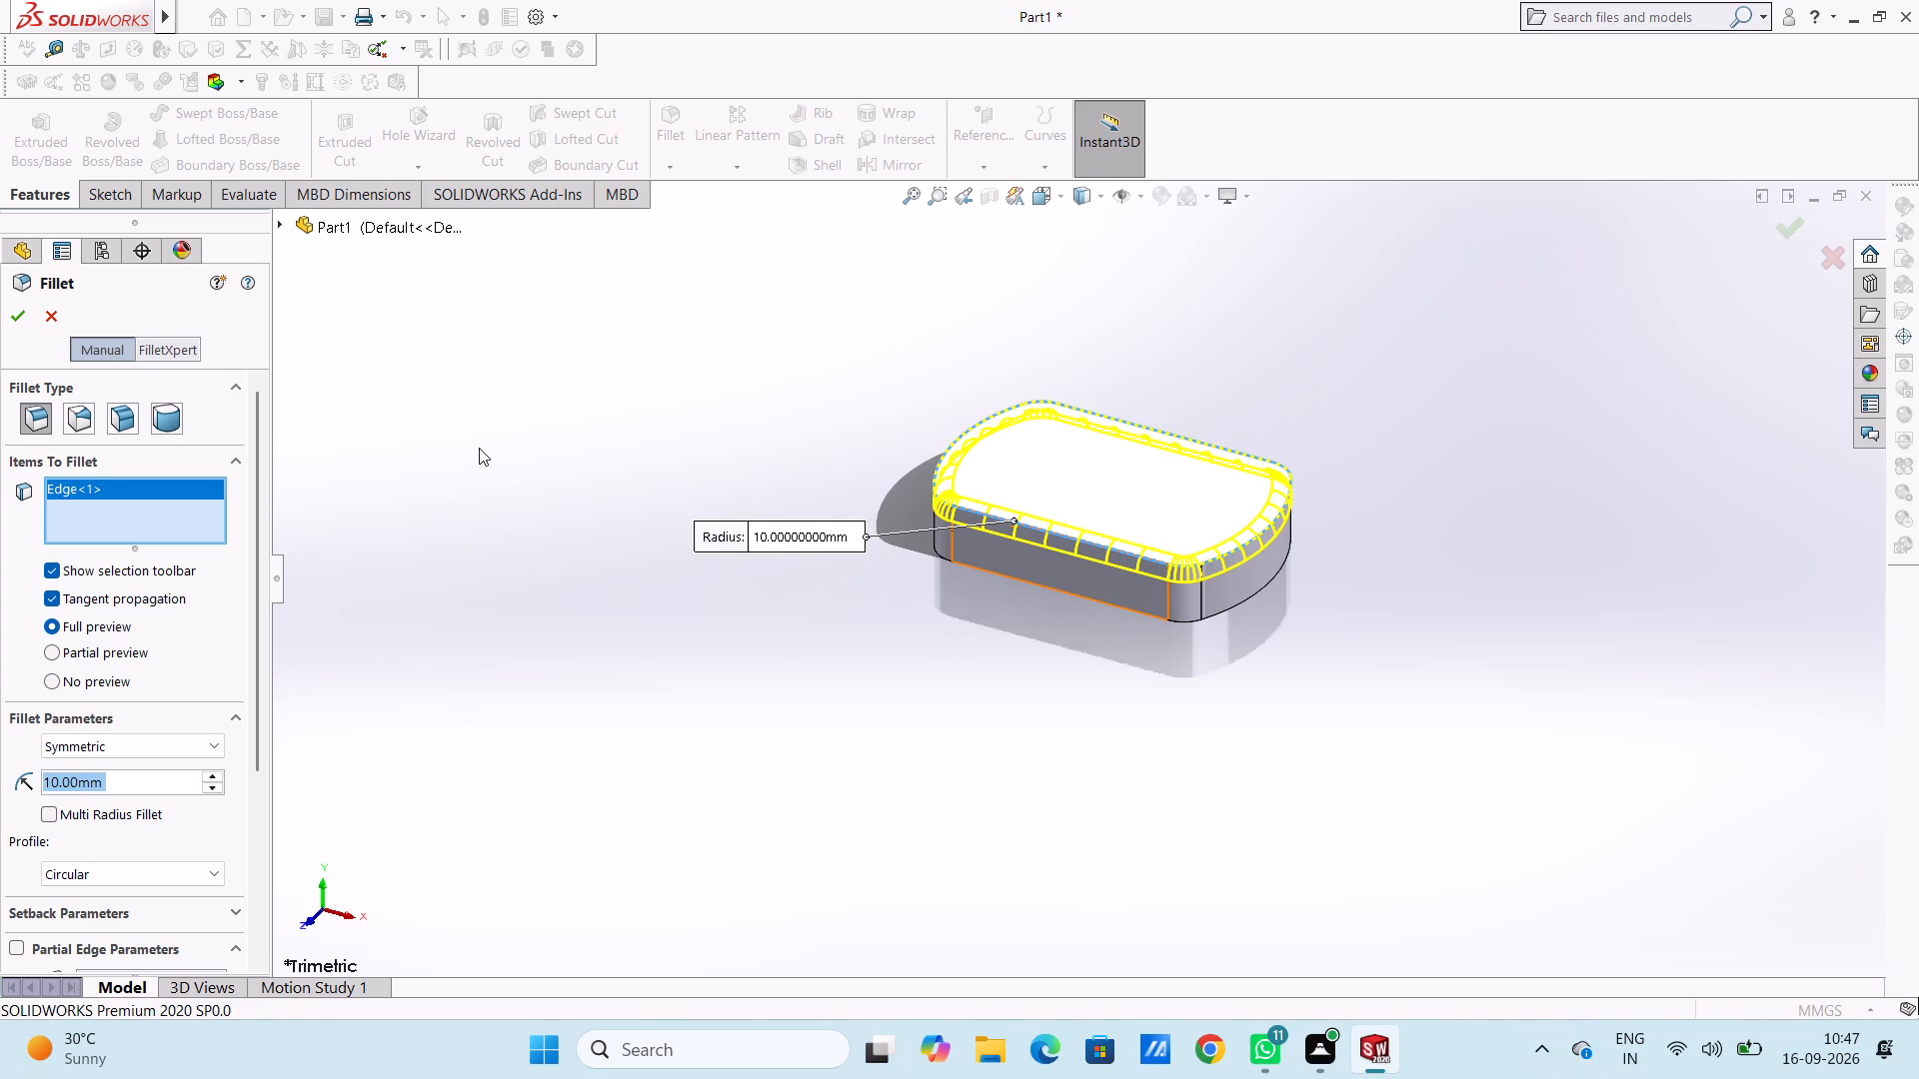
click(5, 320)
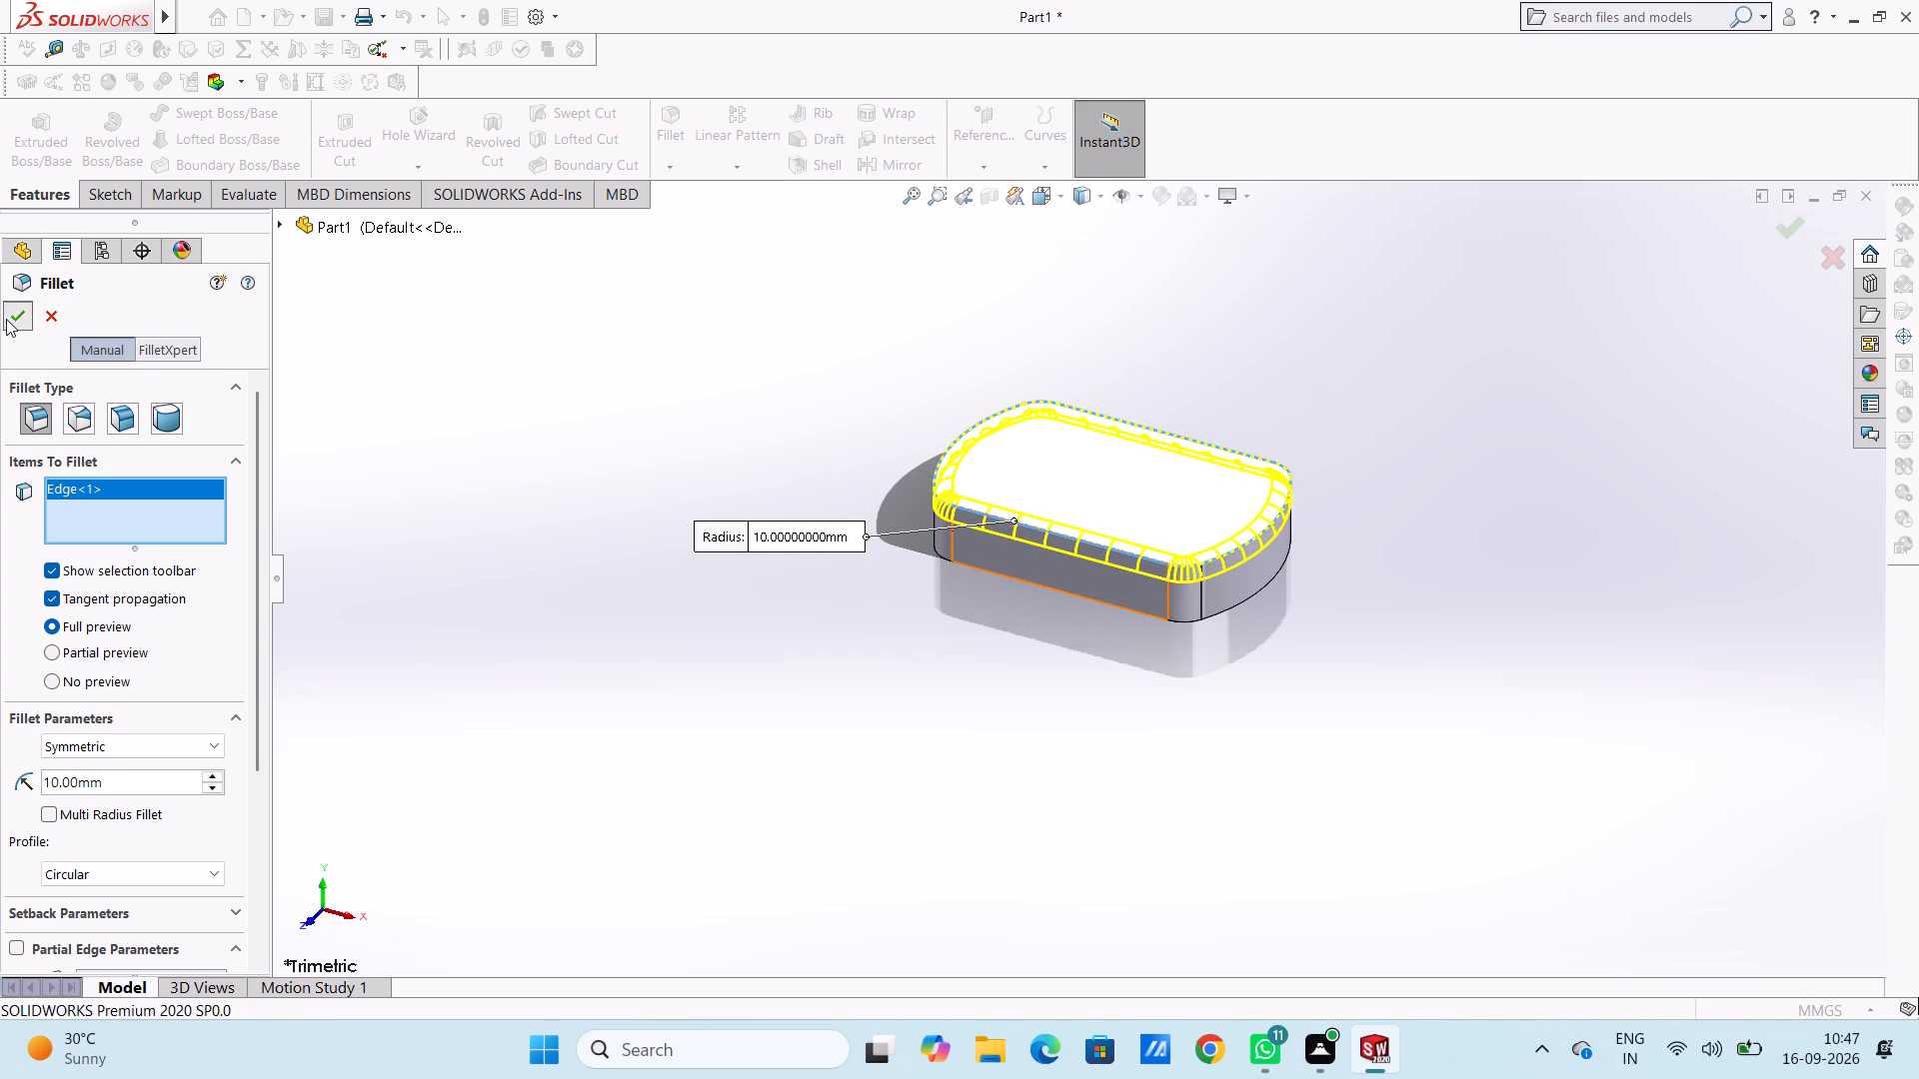
click(669, 401)
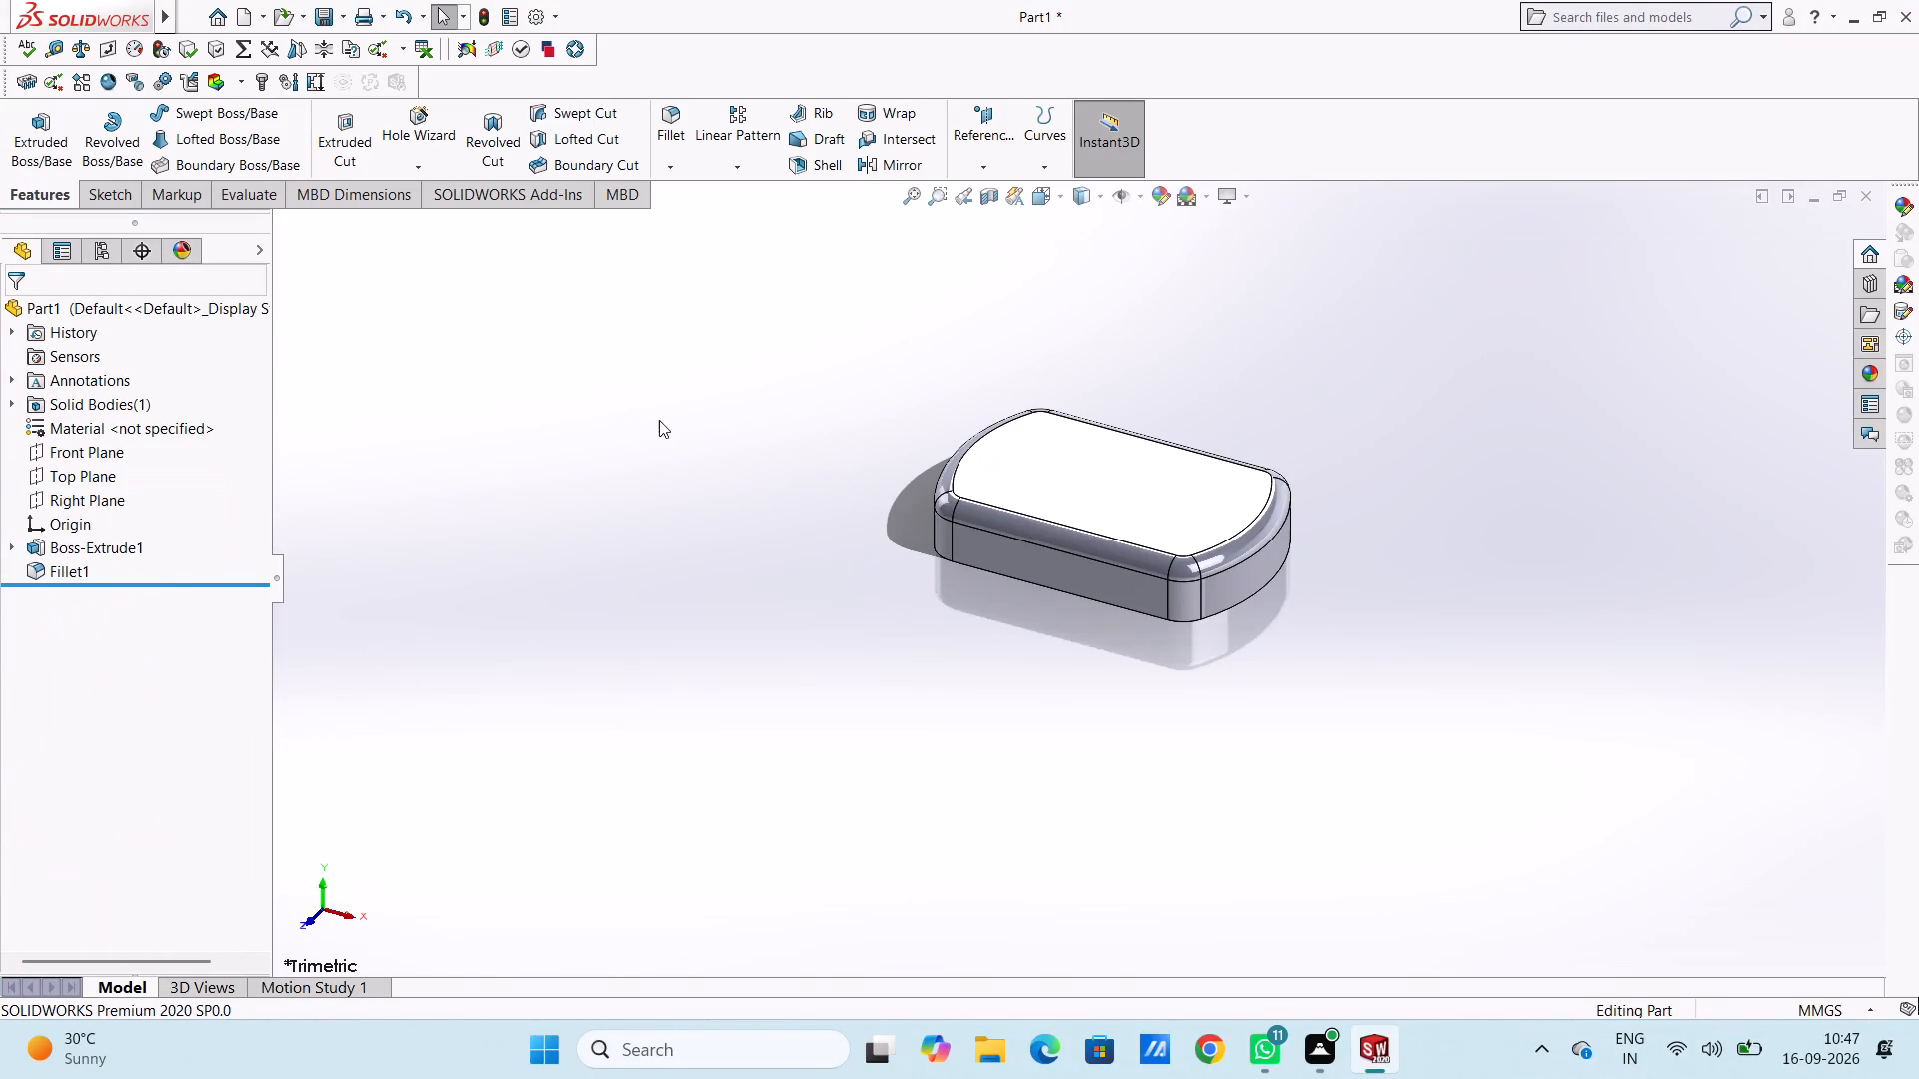
Examine the filleted block from several angles, including its underside.
middle_drag(920, 368, 880, 602)
scroll(921, 370, down, 1)
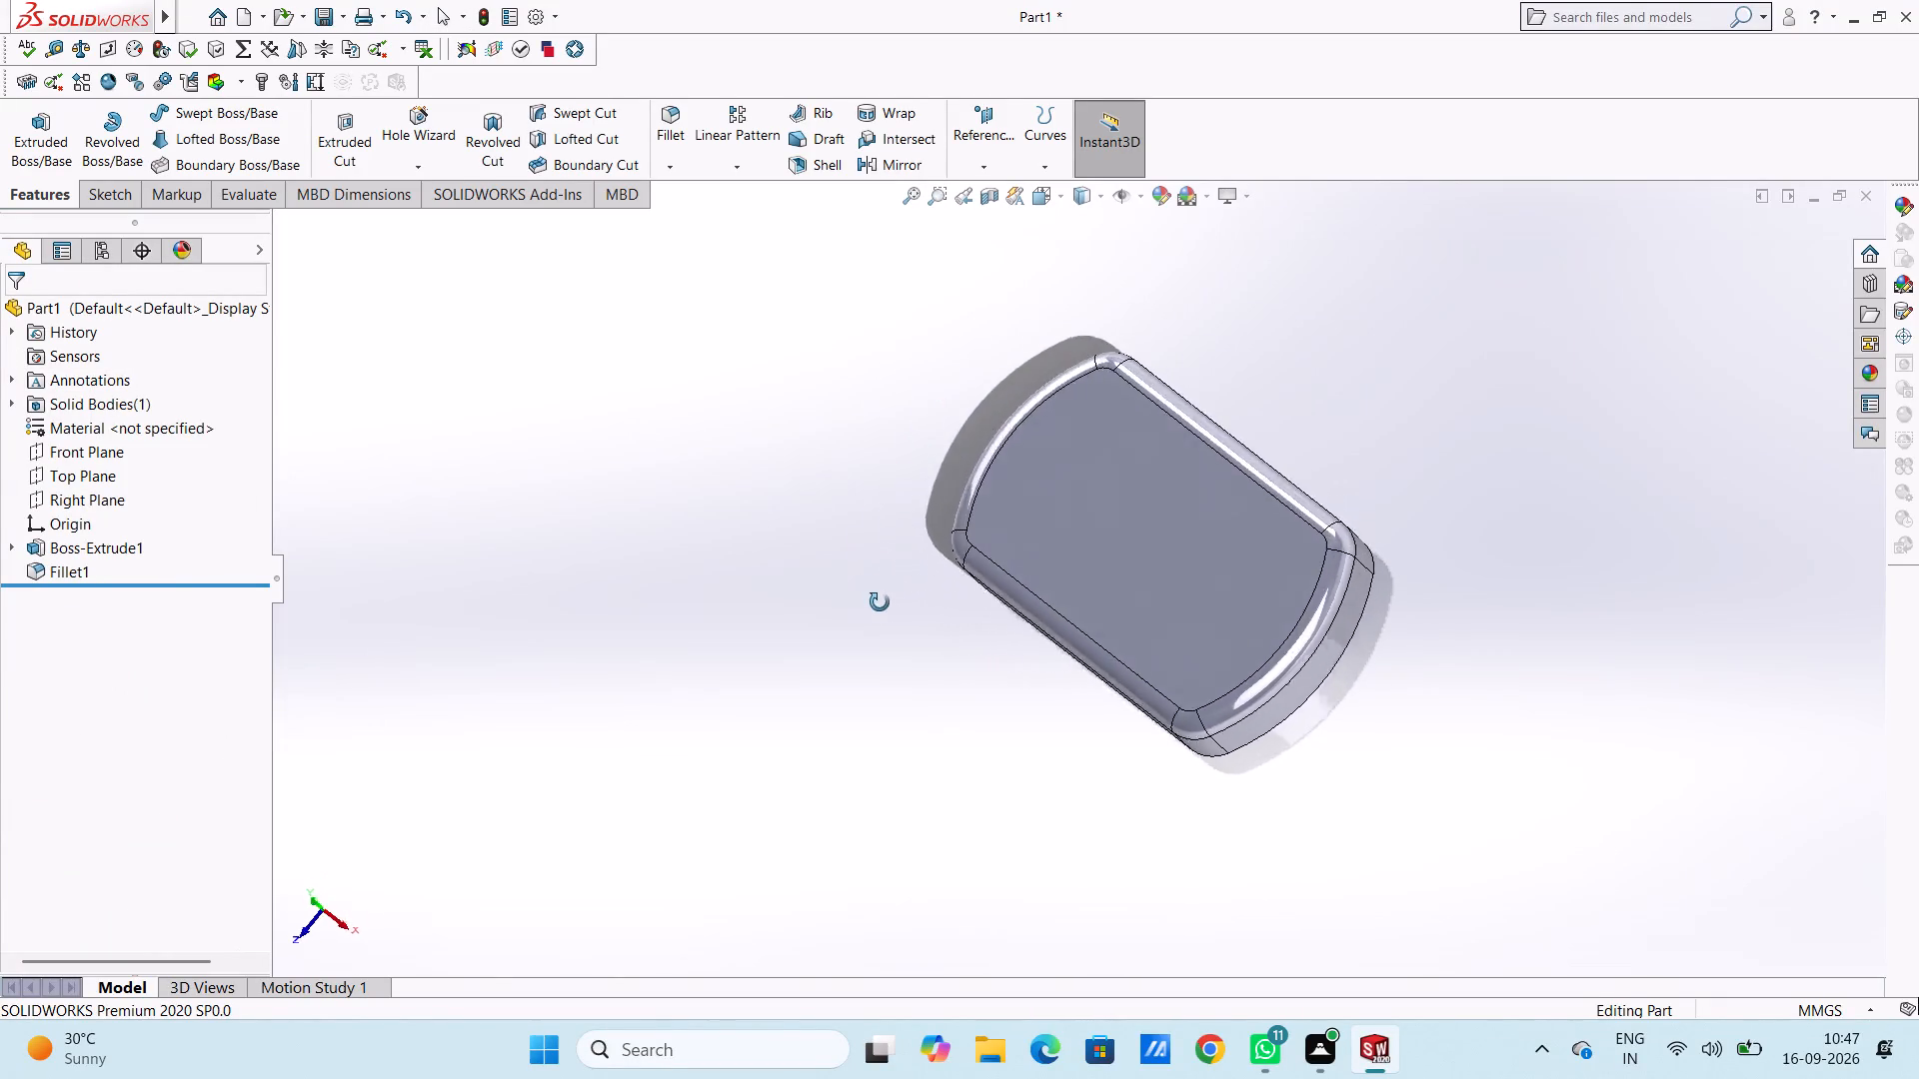
middle_drag(880, 602, 1116, 744)
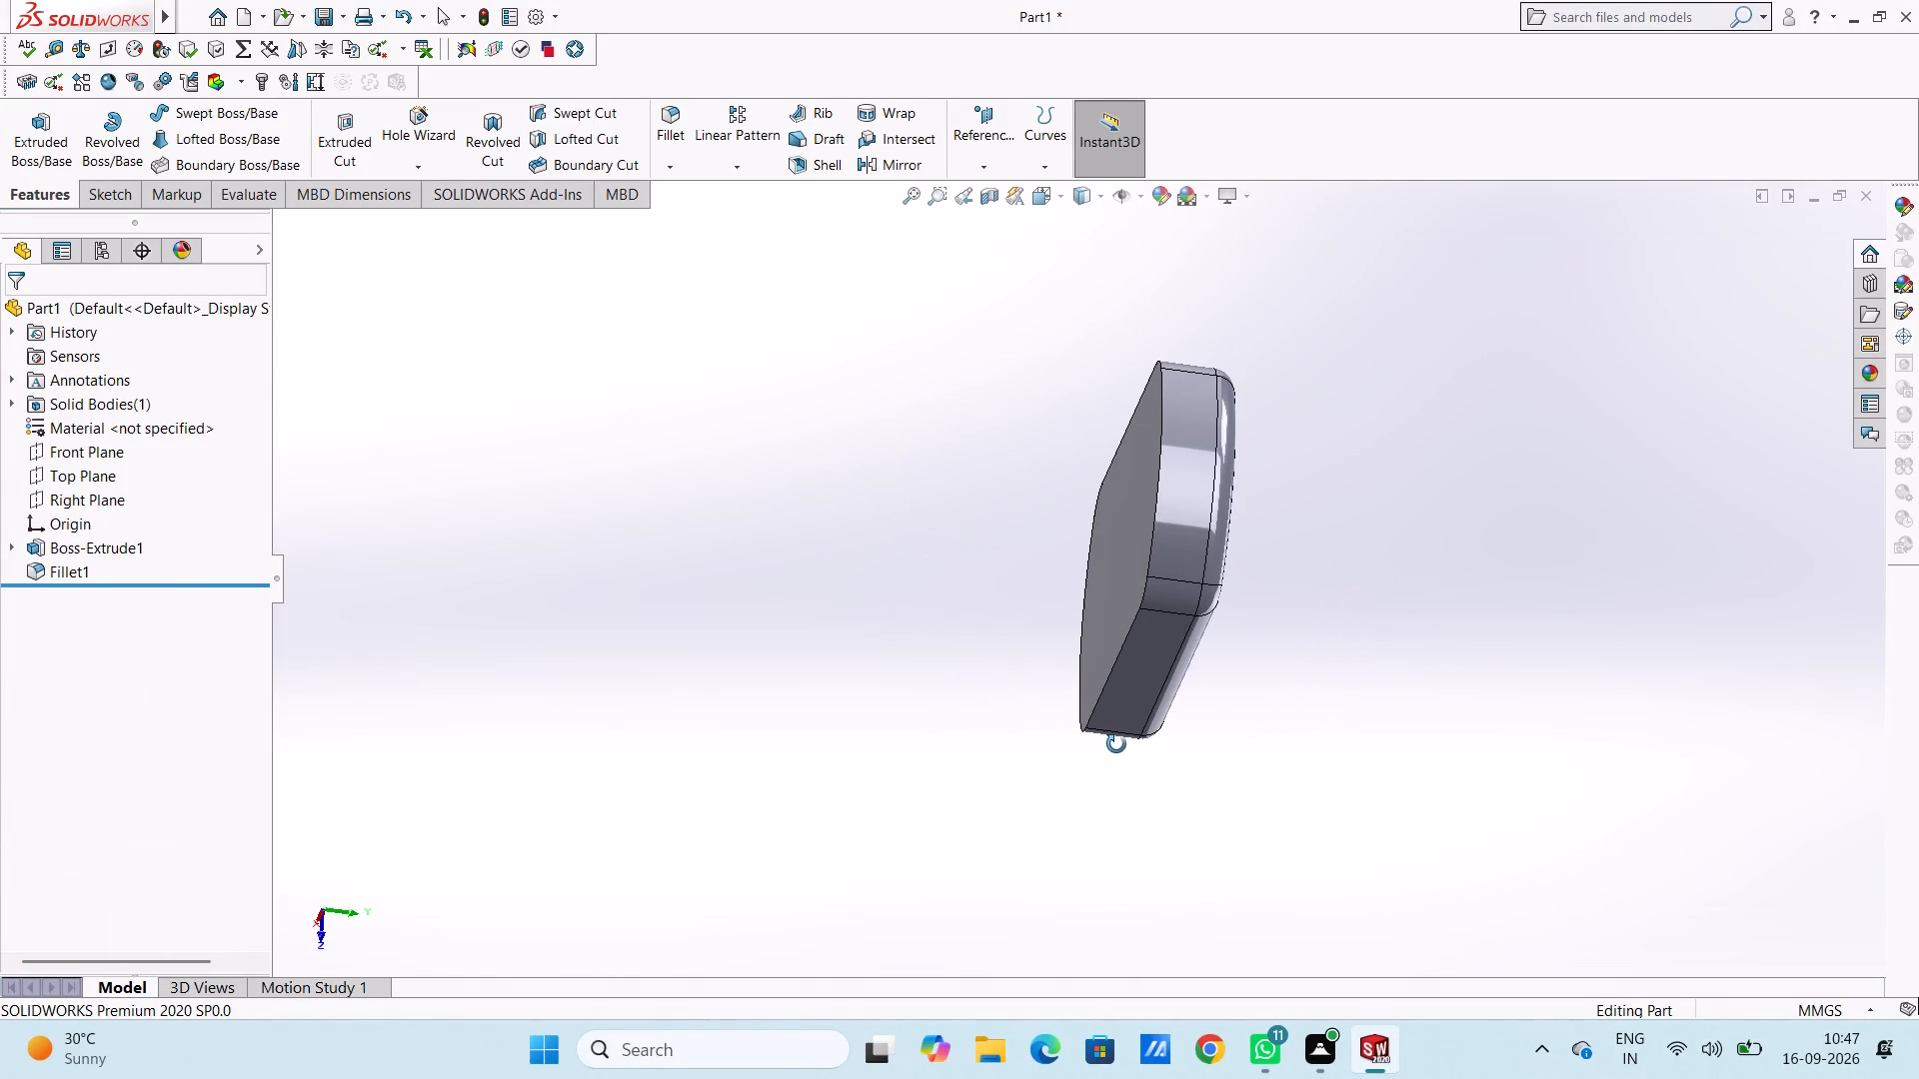
middle_drag(1116, 744, 889, 449)
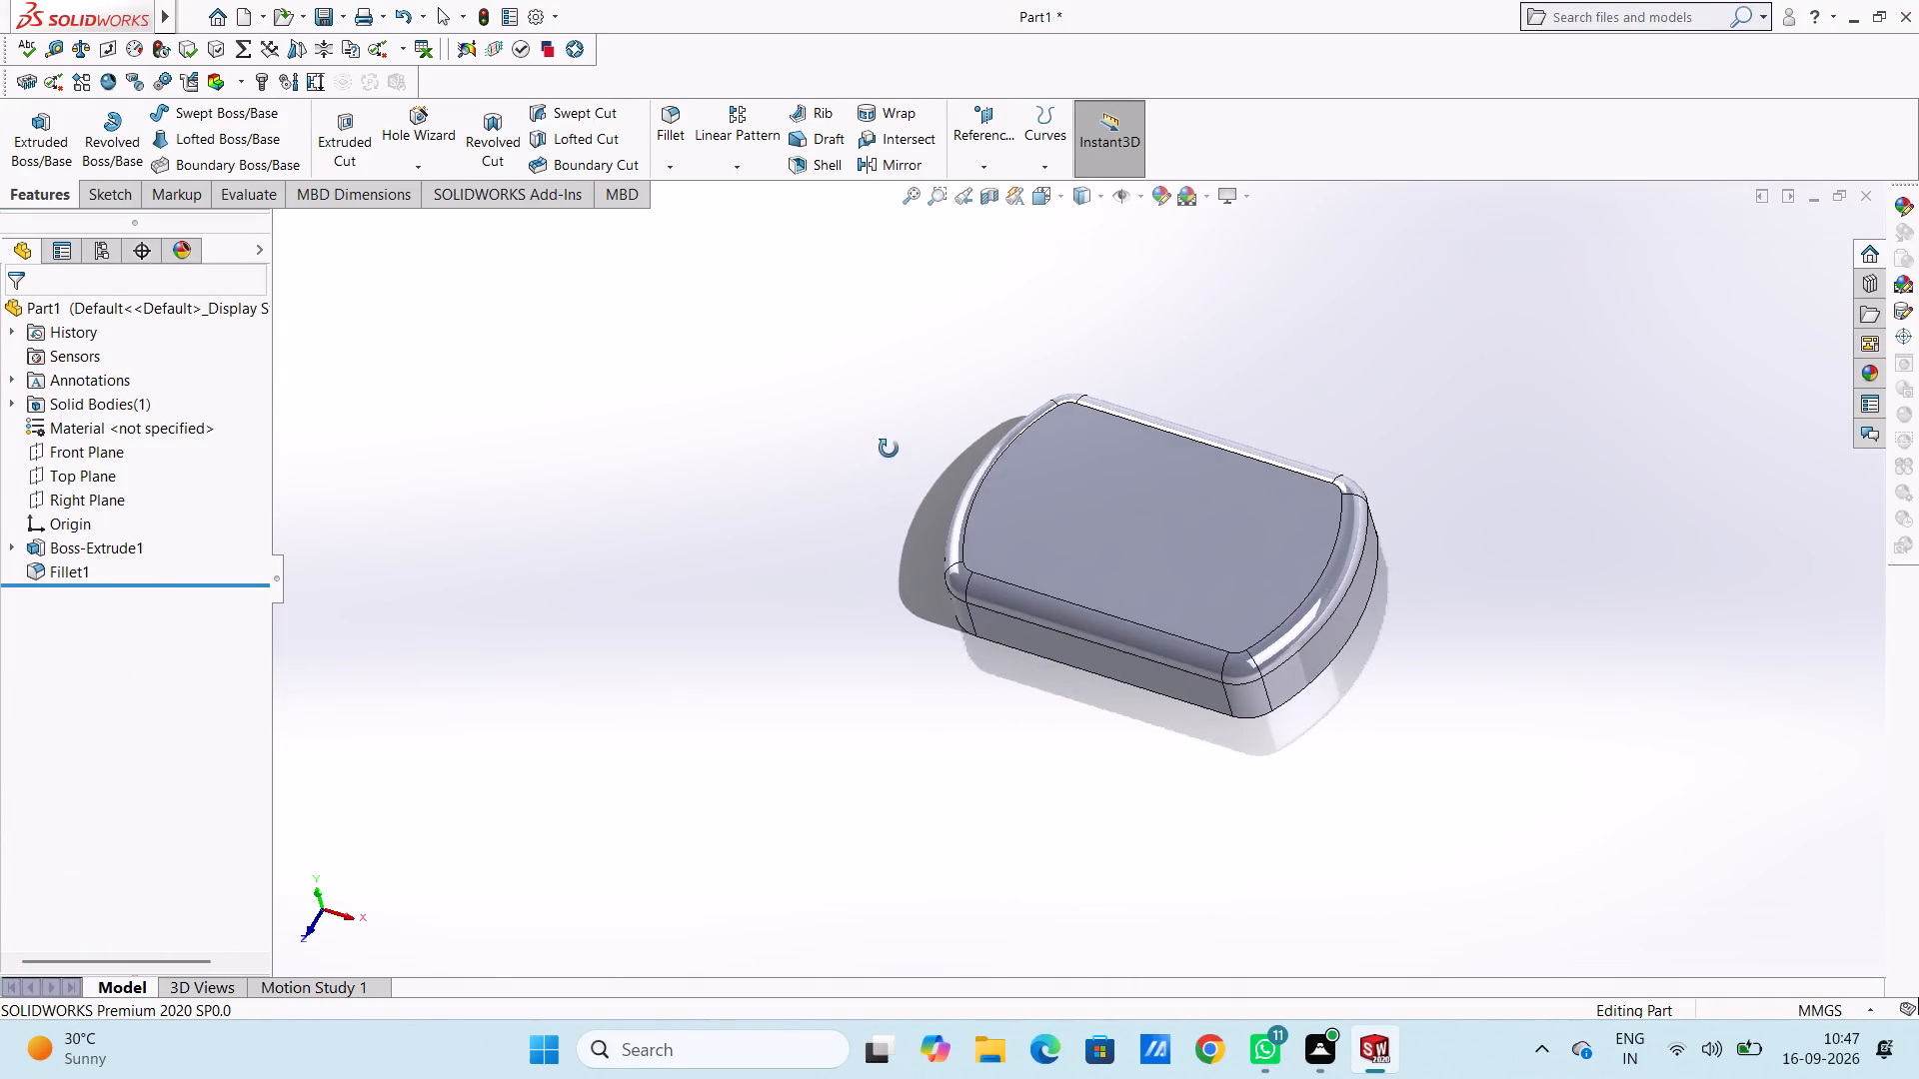
middle_drag(889, 449, 927, 328)
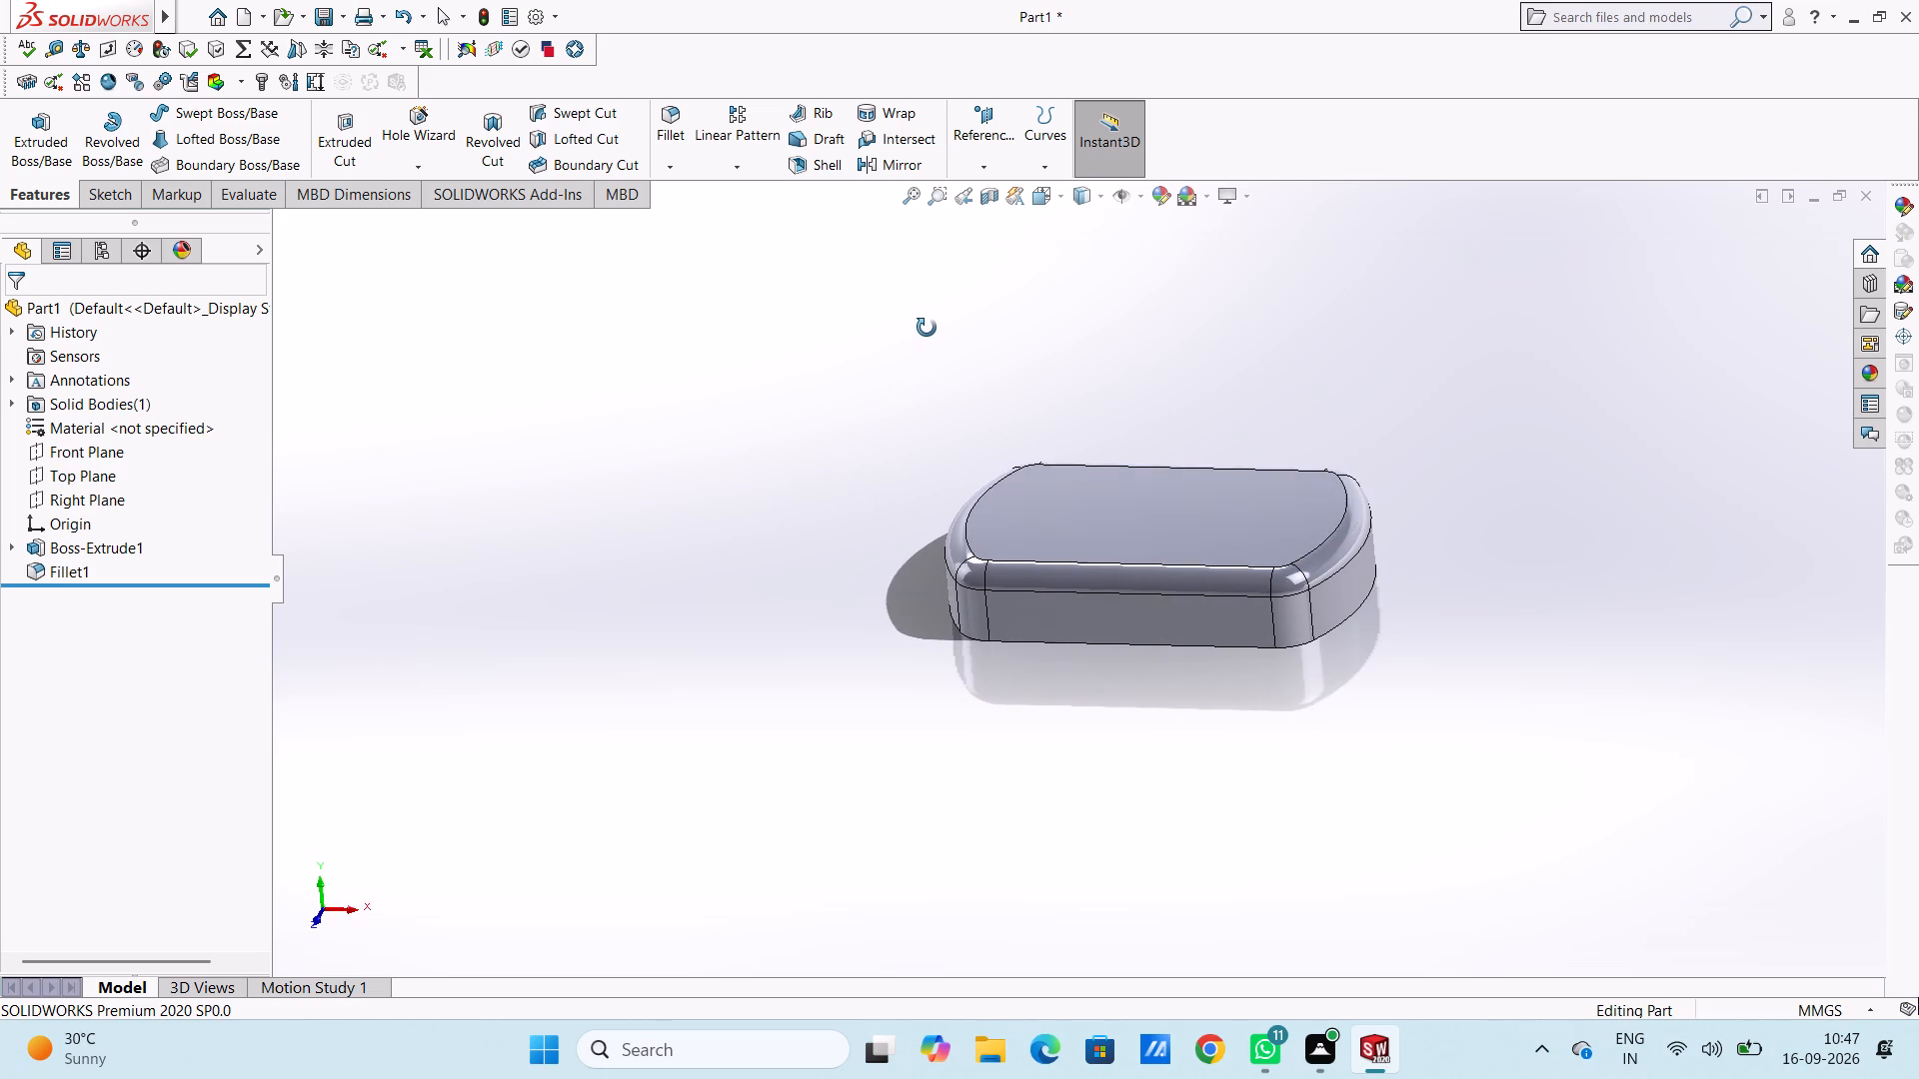
middle_drag(927, 328, 845, 511)
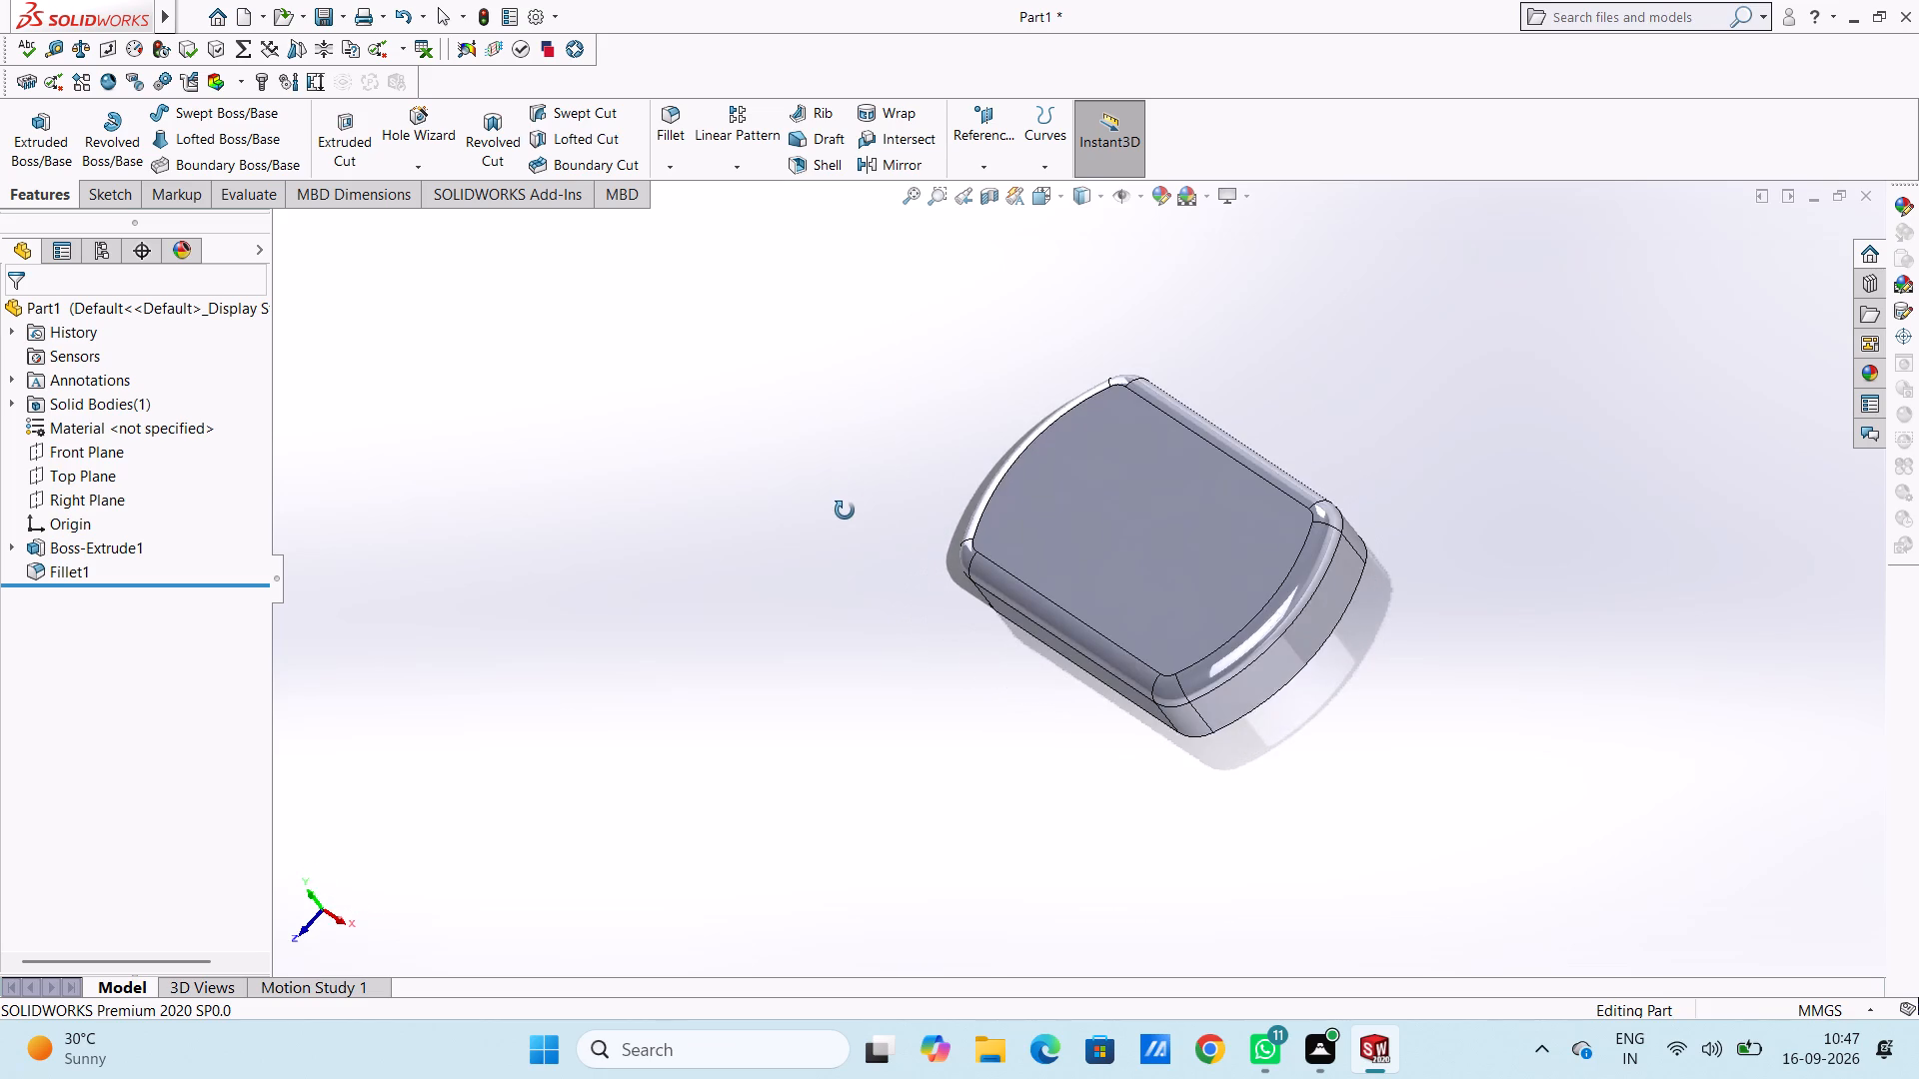
middle_drag(845, 511, 983, 683)
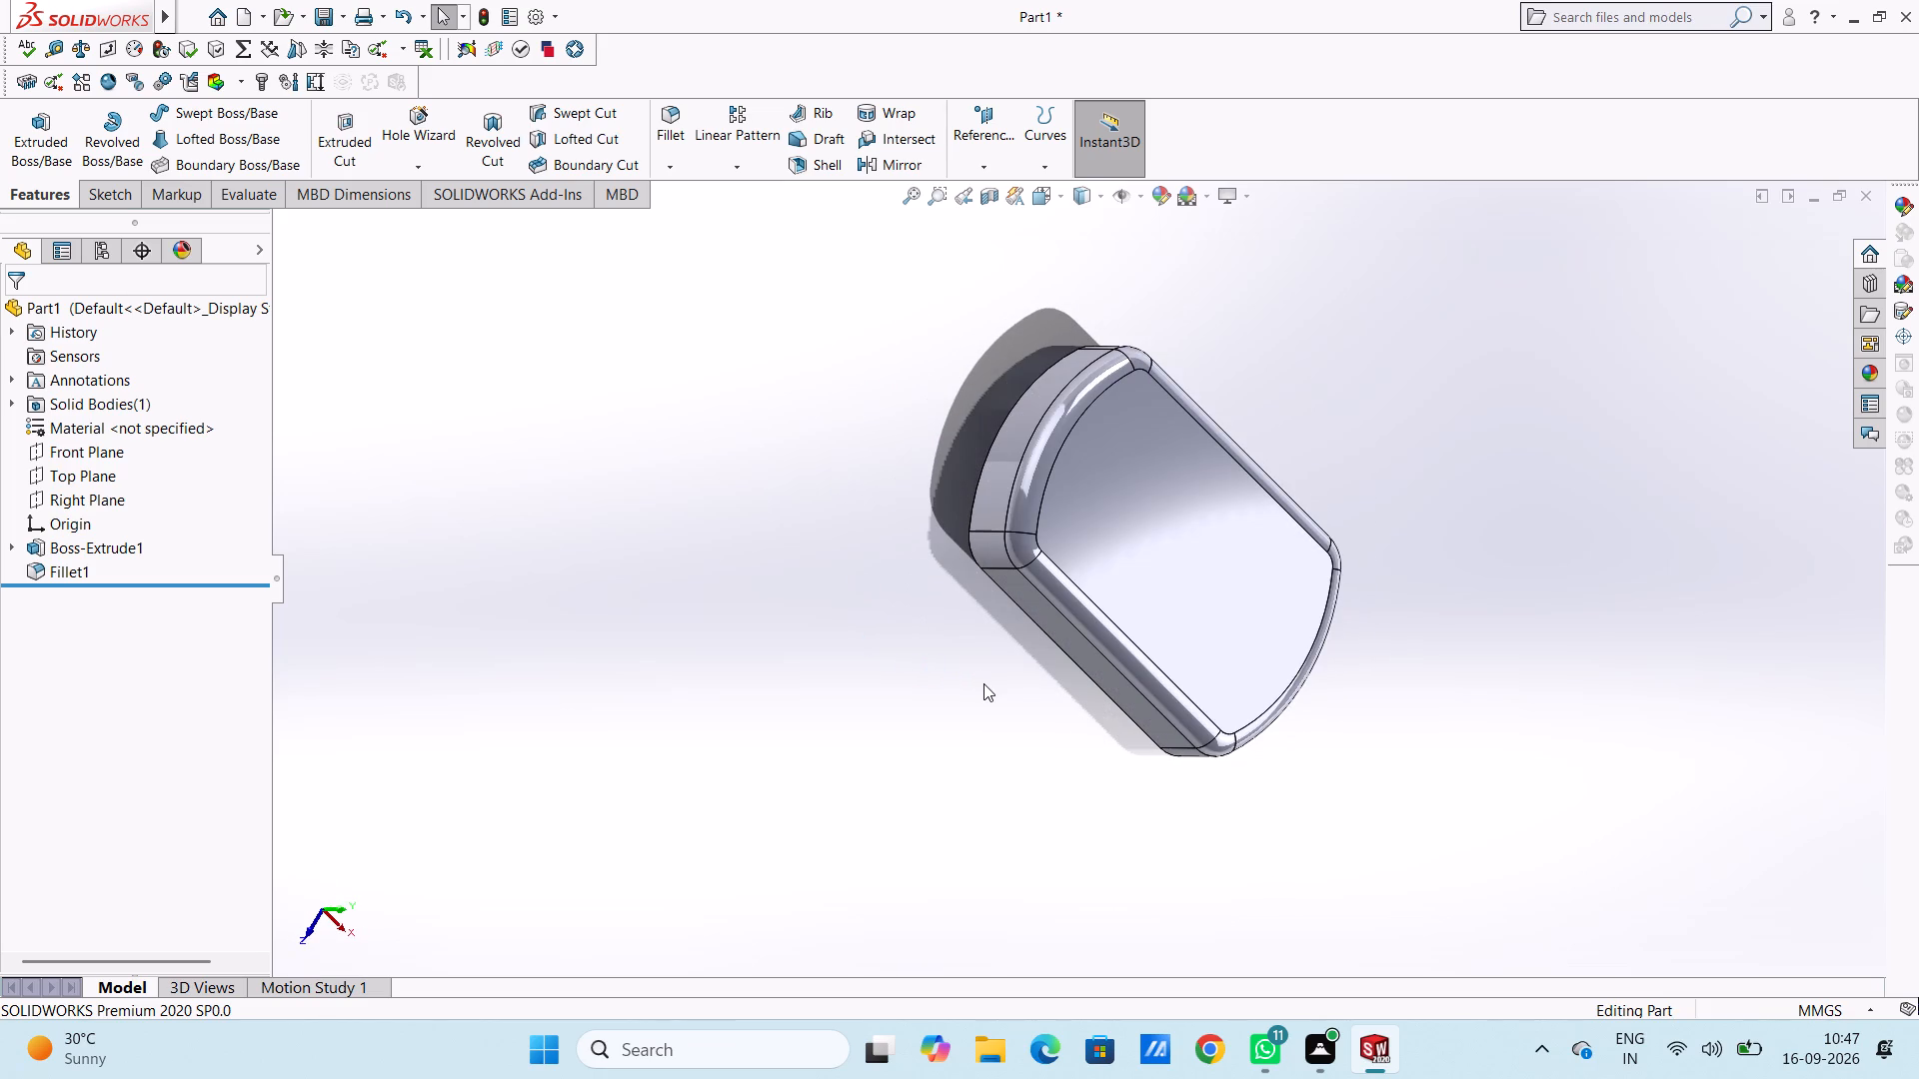
Start a new sketch on the block's flat bottom face, viewed from the bottom.
key(Escape)
key(ctrl+5)
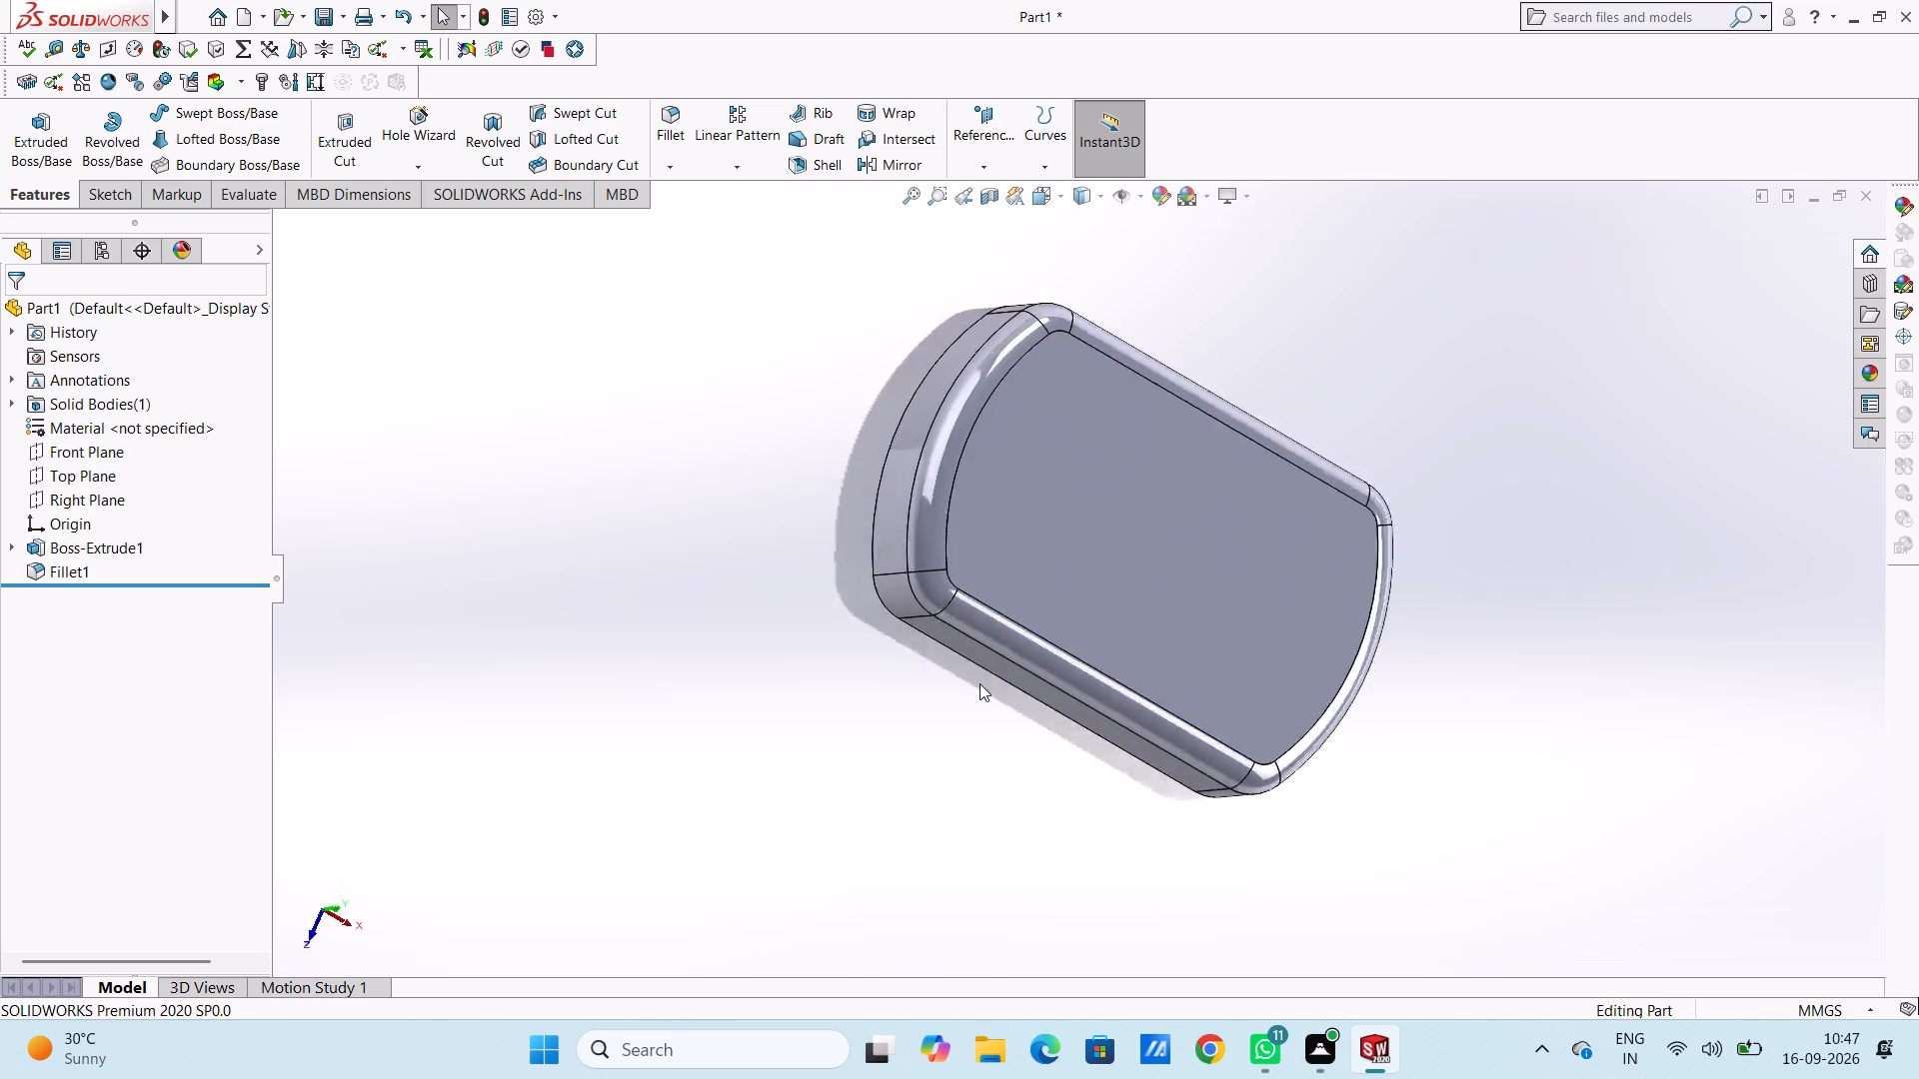
key(ctrl+6)
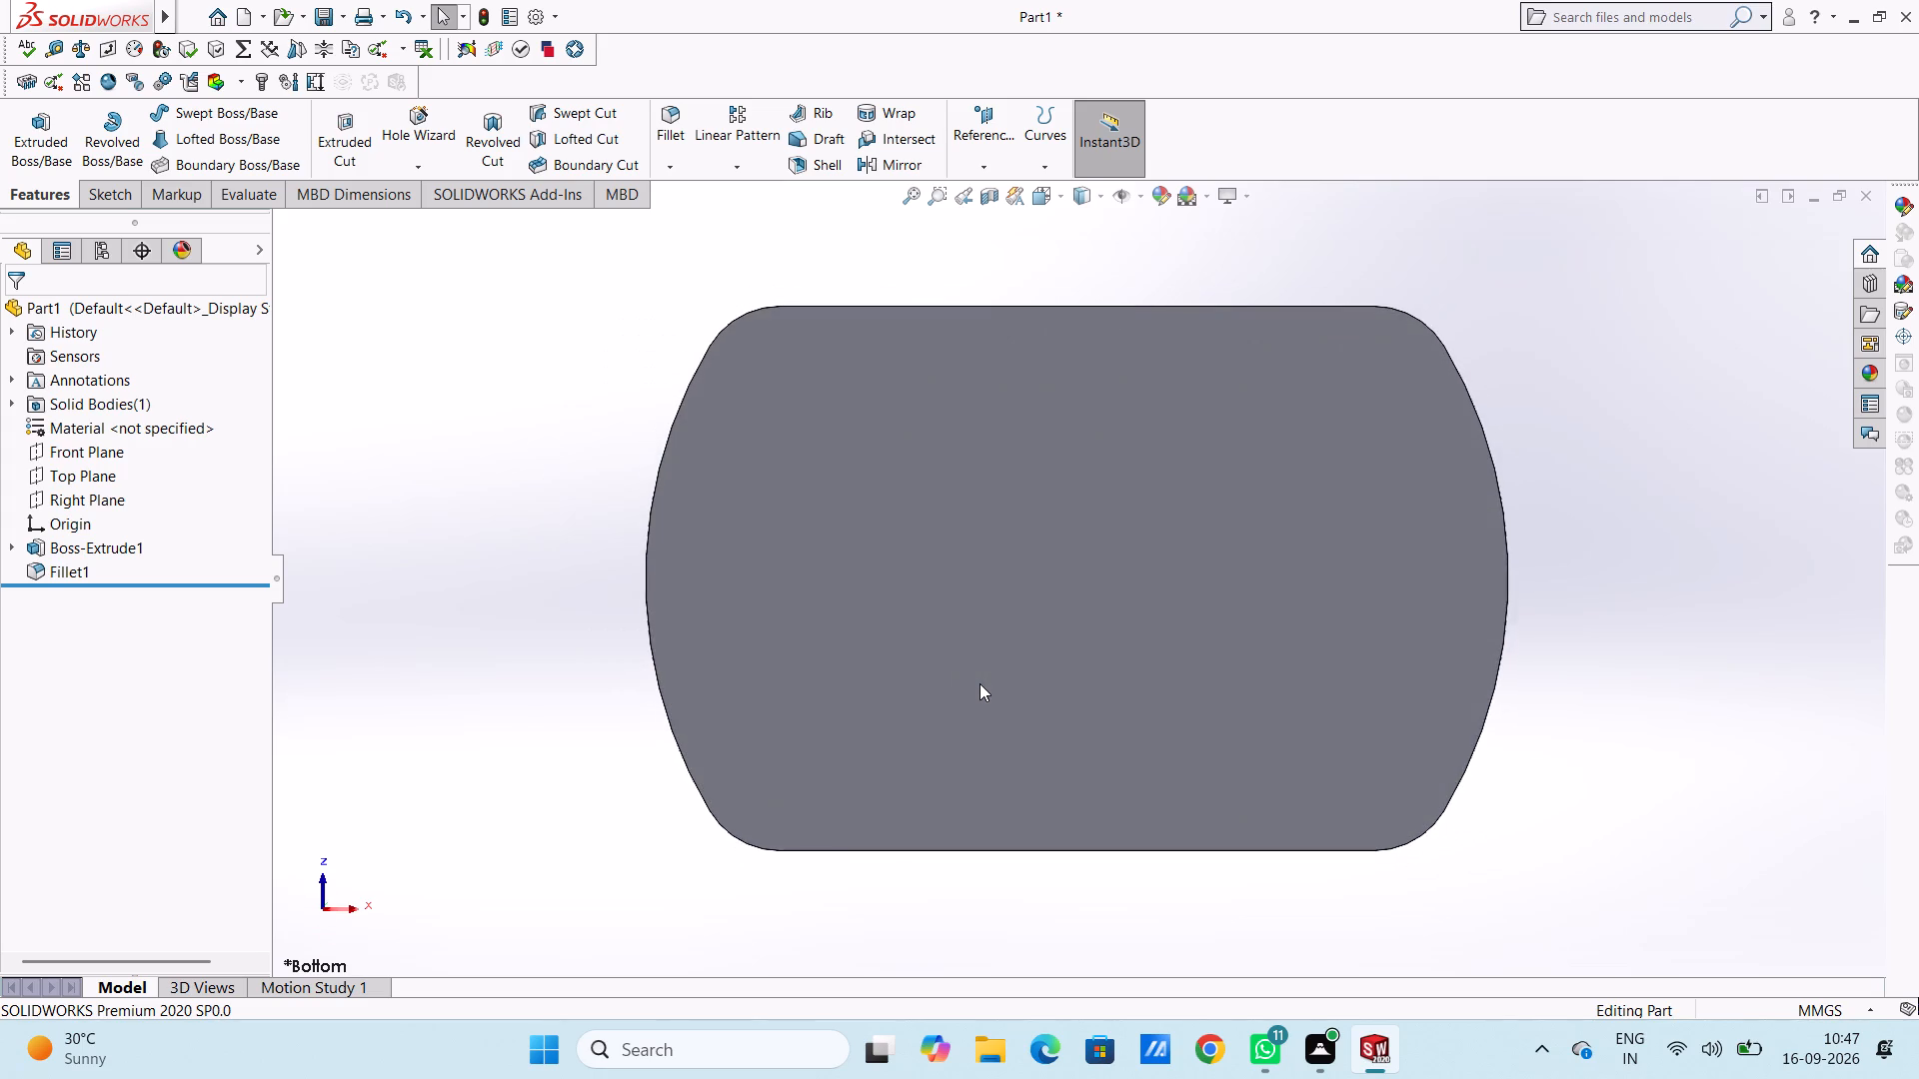
click(979, 486)
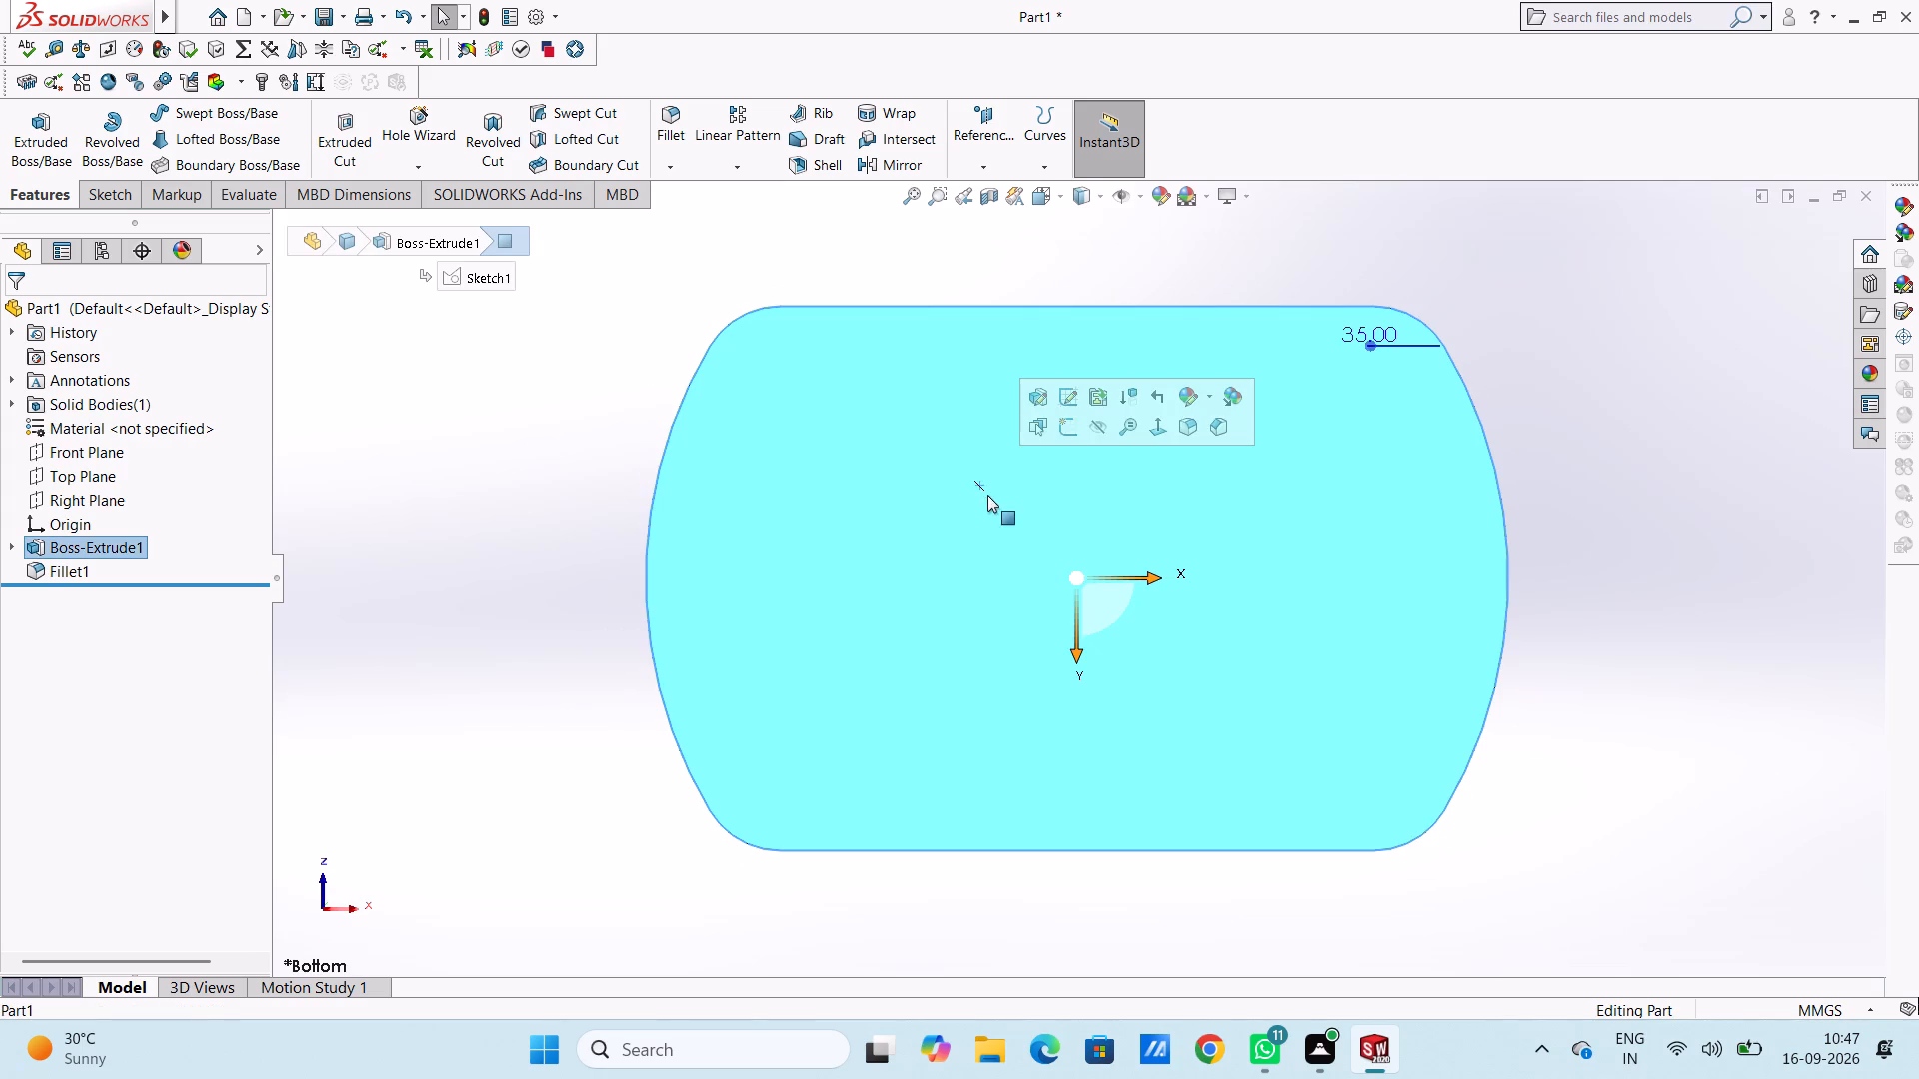
click(1072, 432)
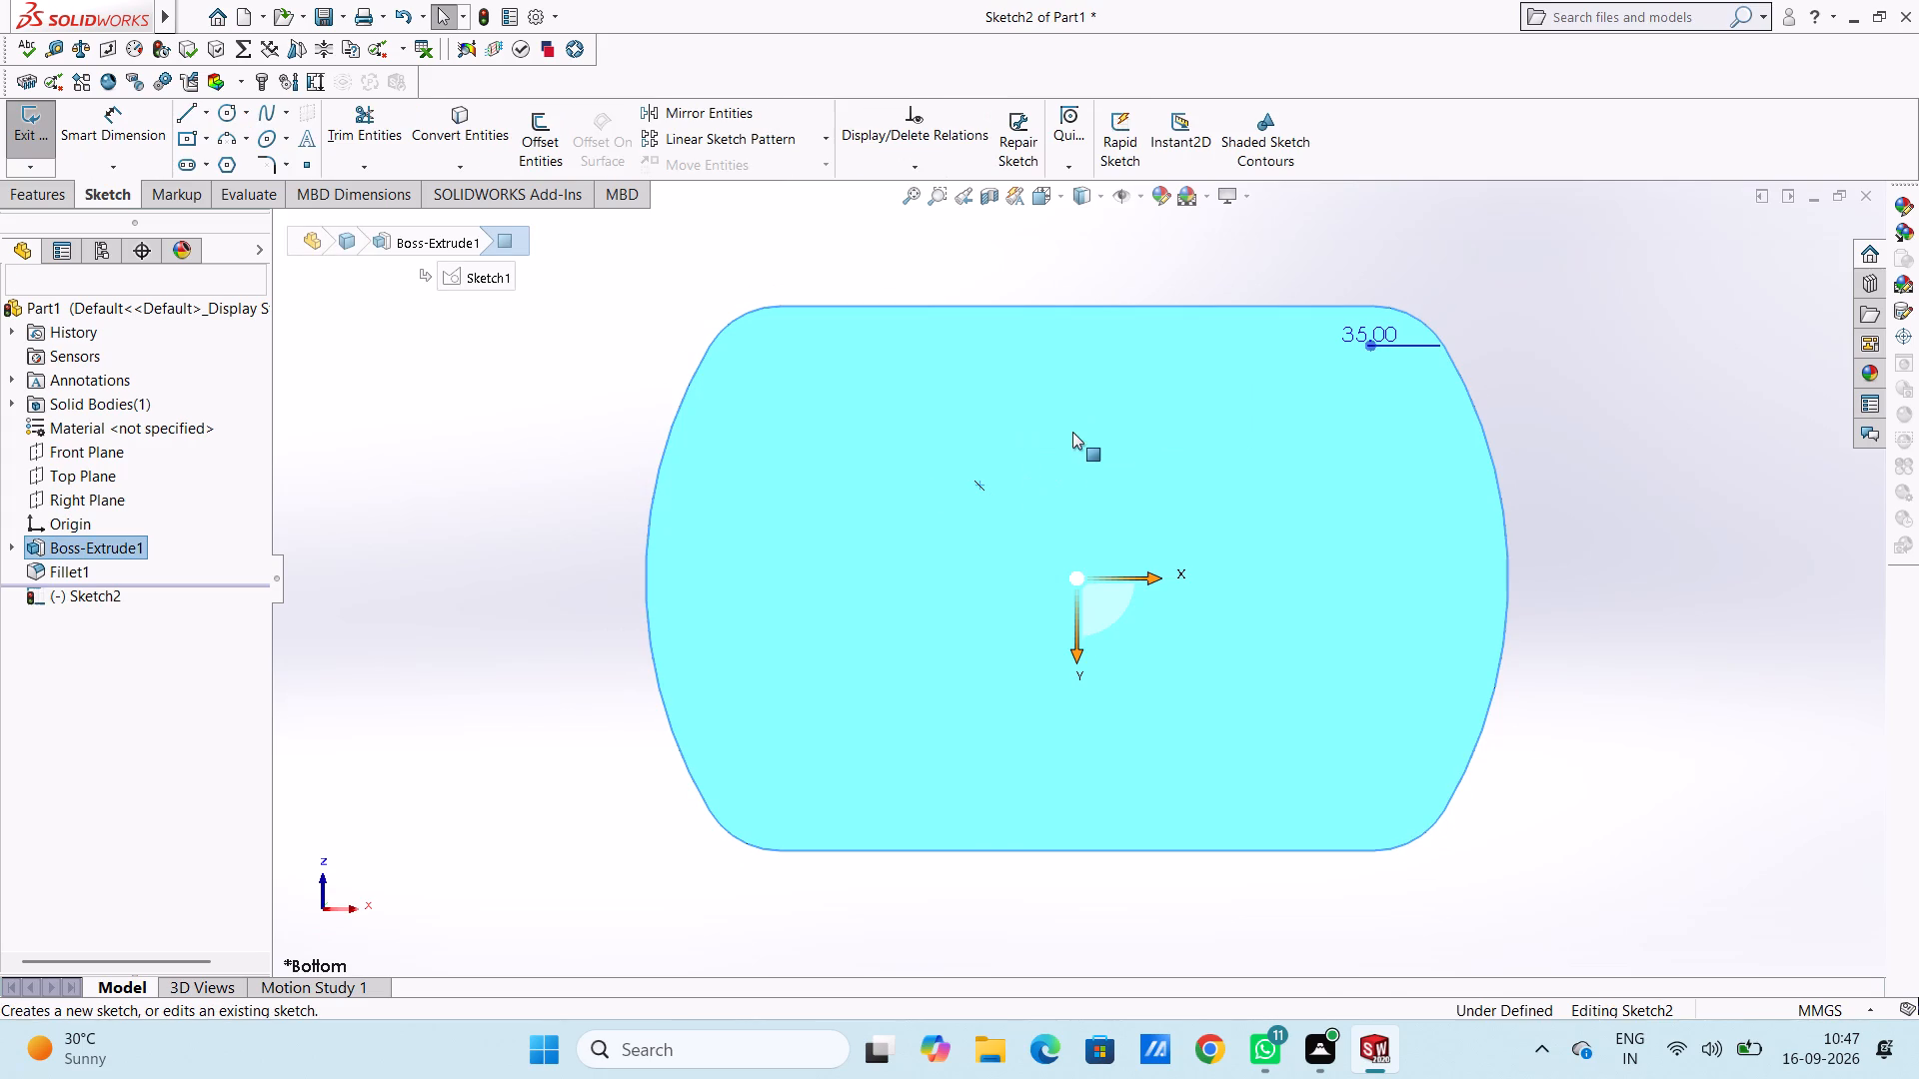
click(581, 560)
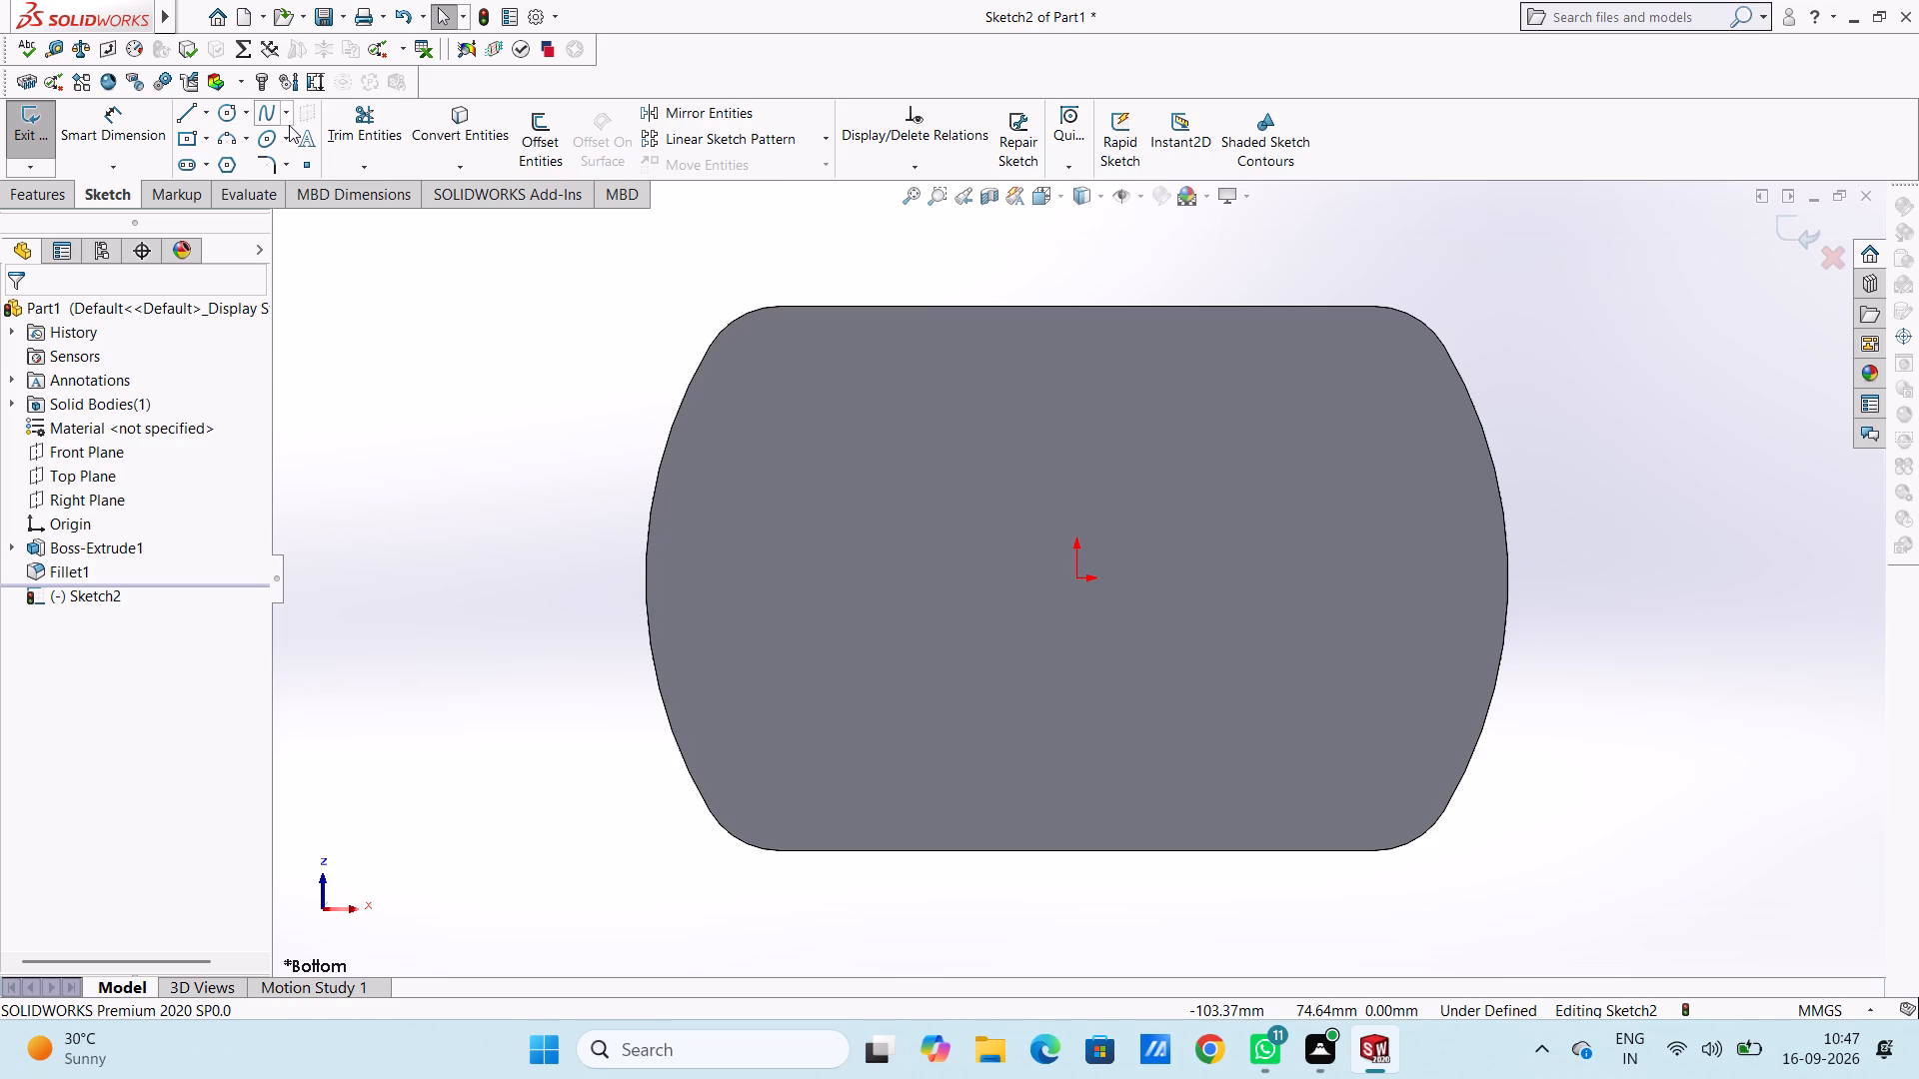
Sketch a center rectangle on the origin, 120 mm tall and 114 mm wide.
click(193, 138)
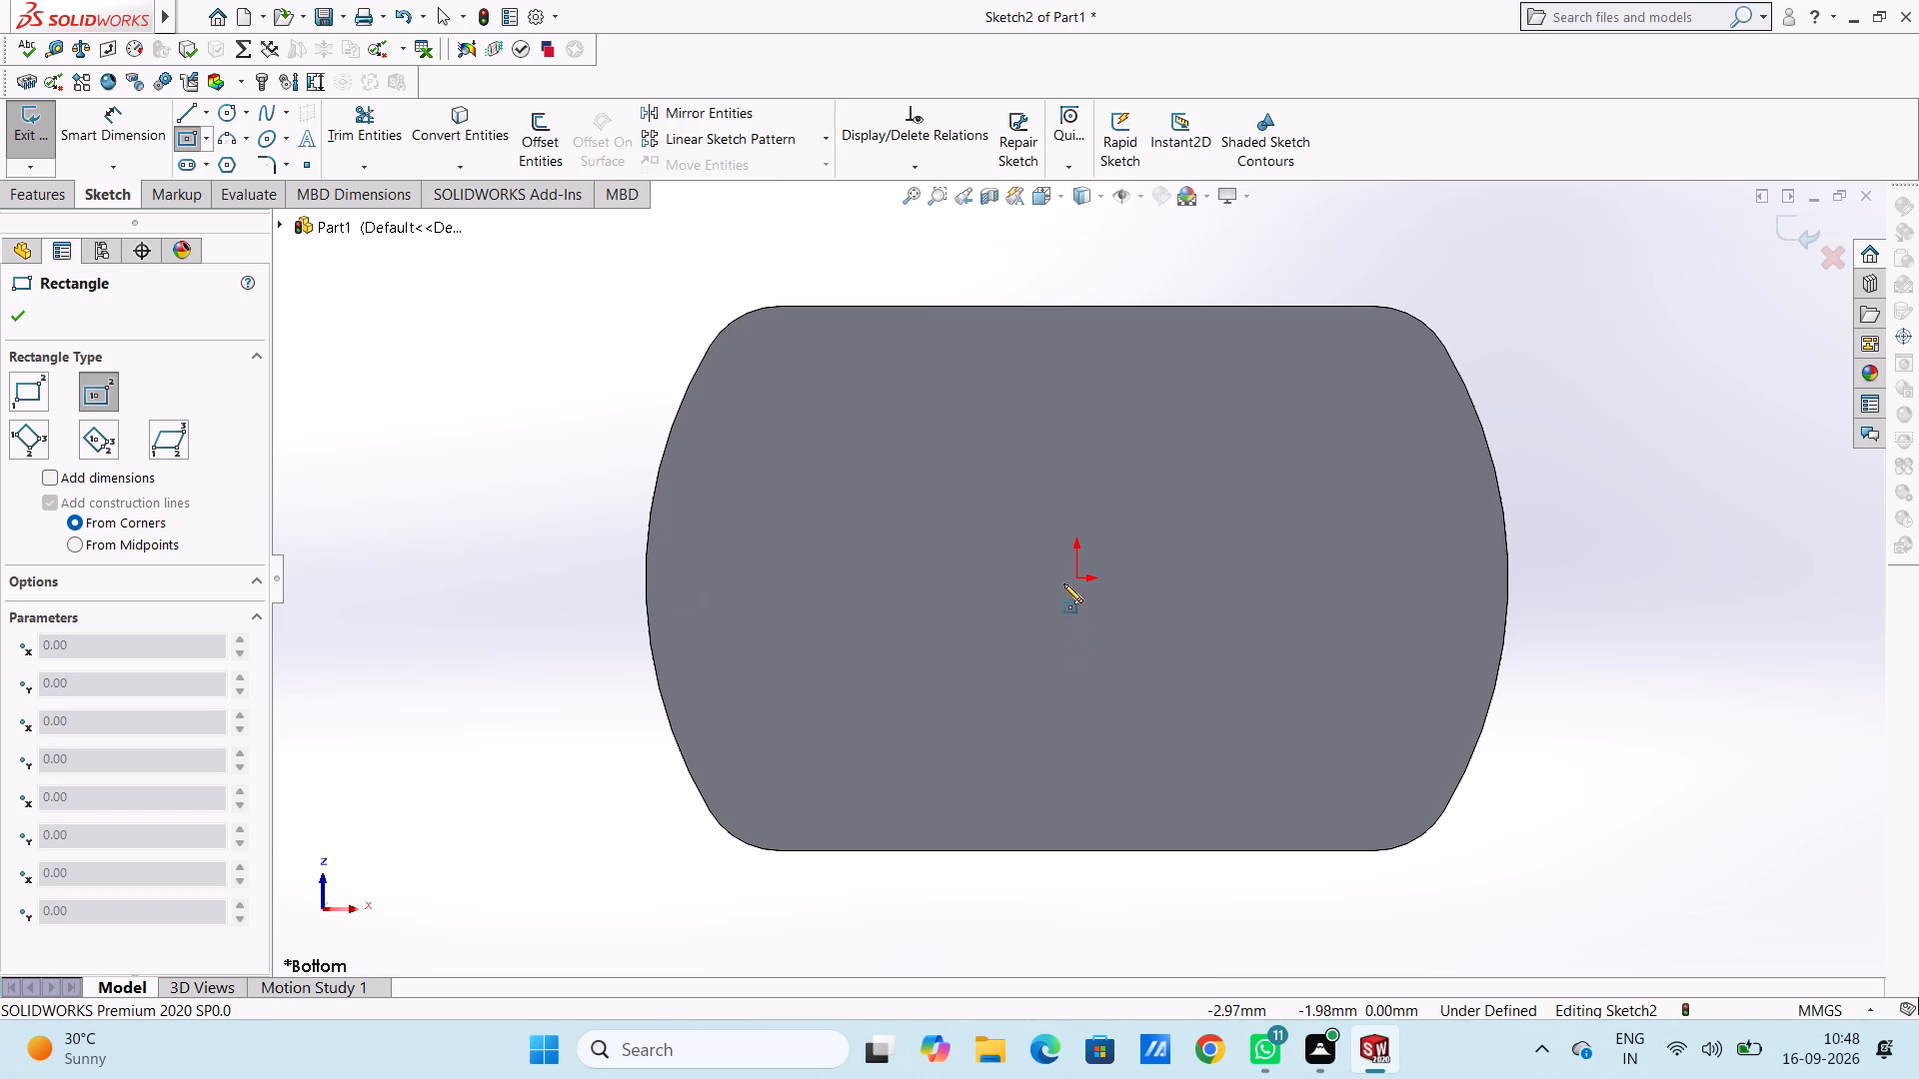
click(1074, 578)
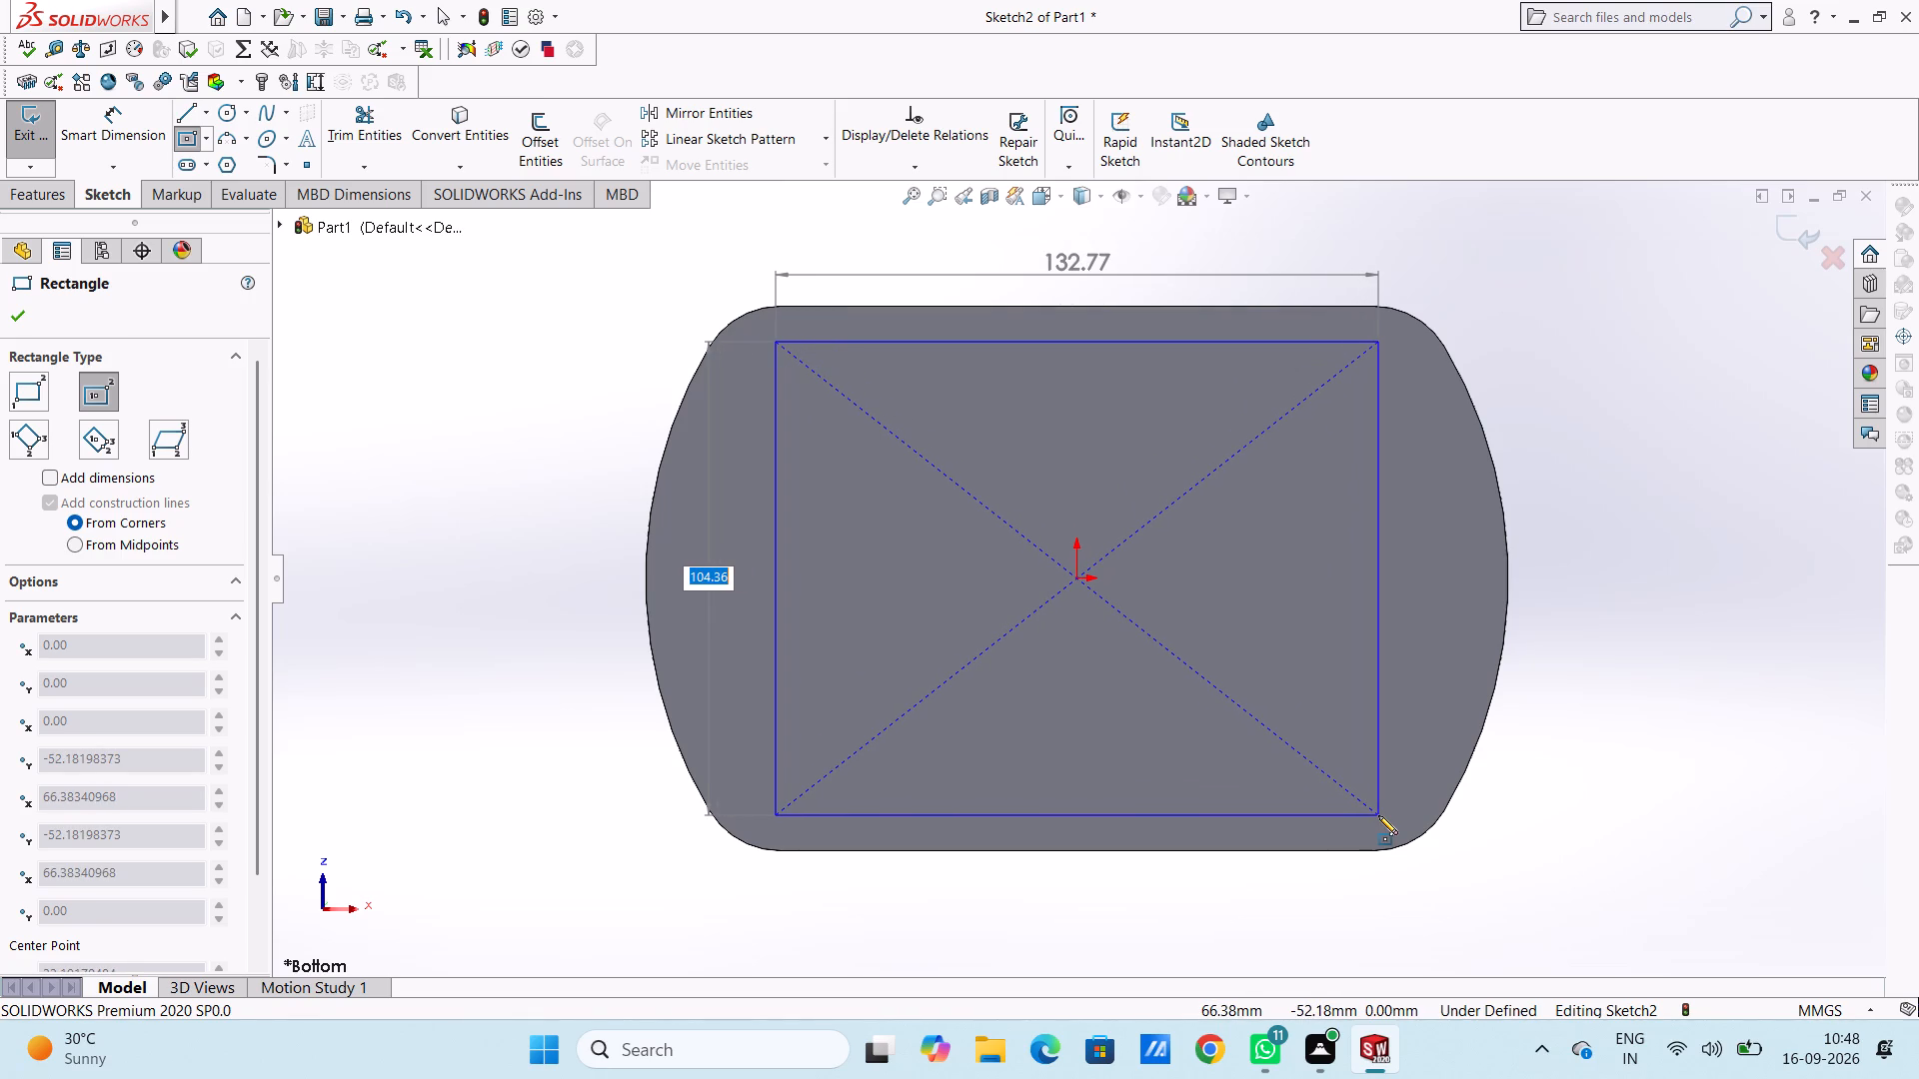
text(120)
key(Return)
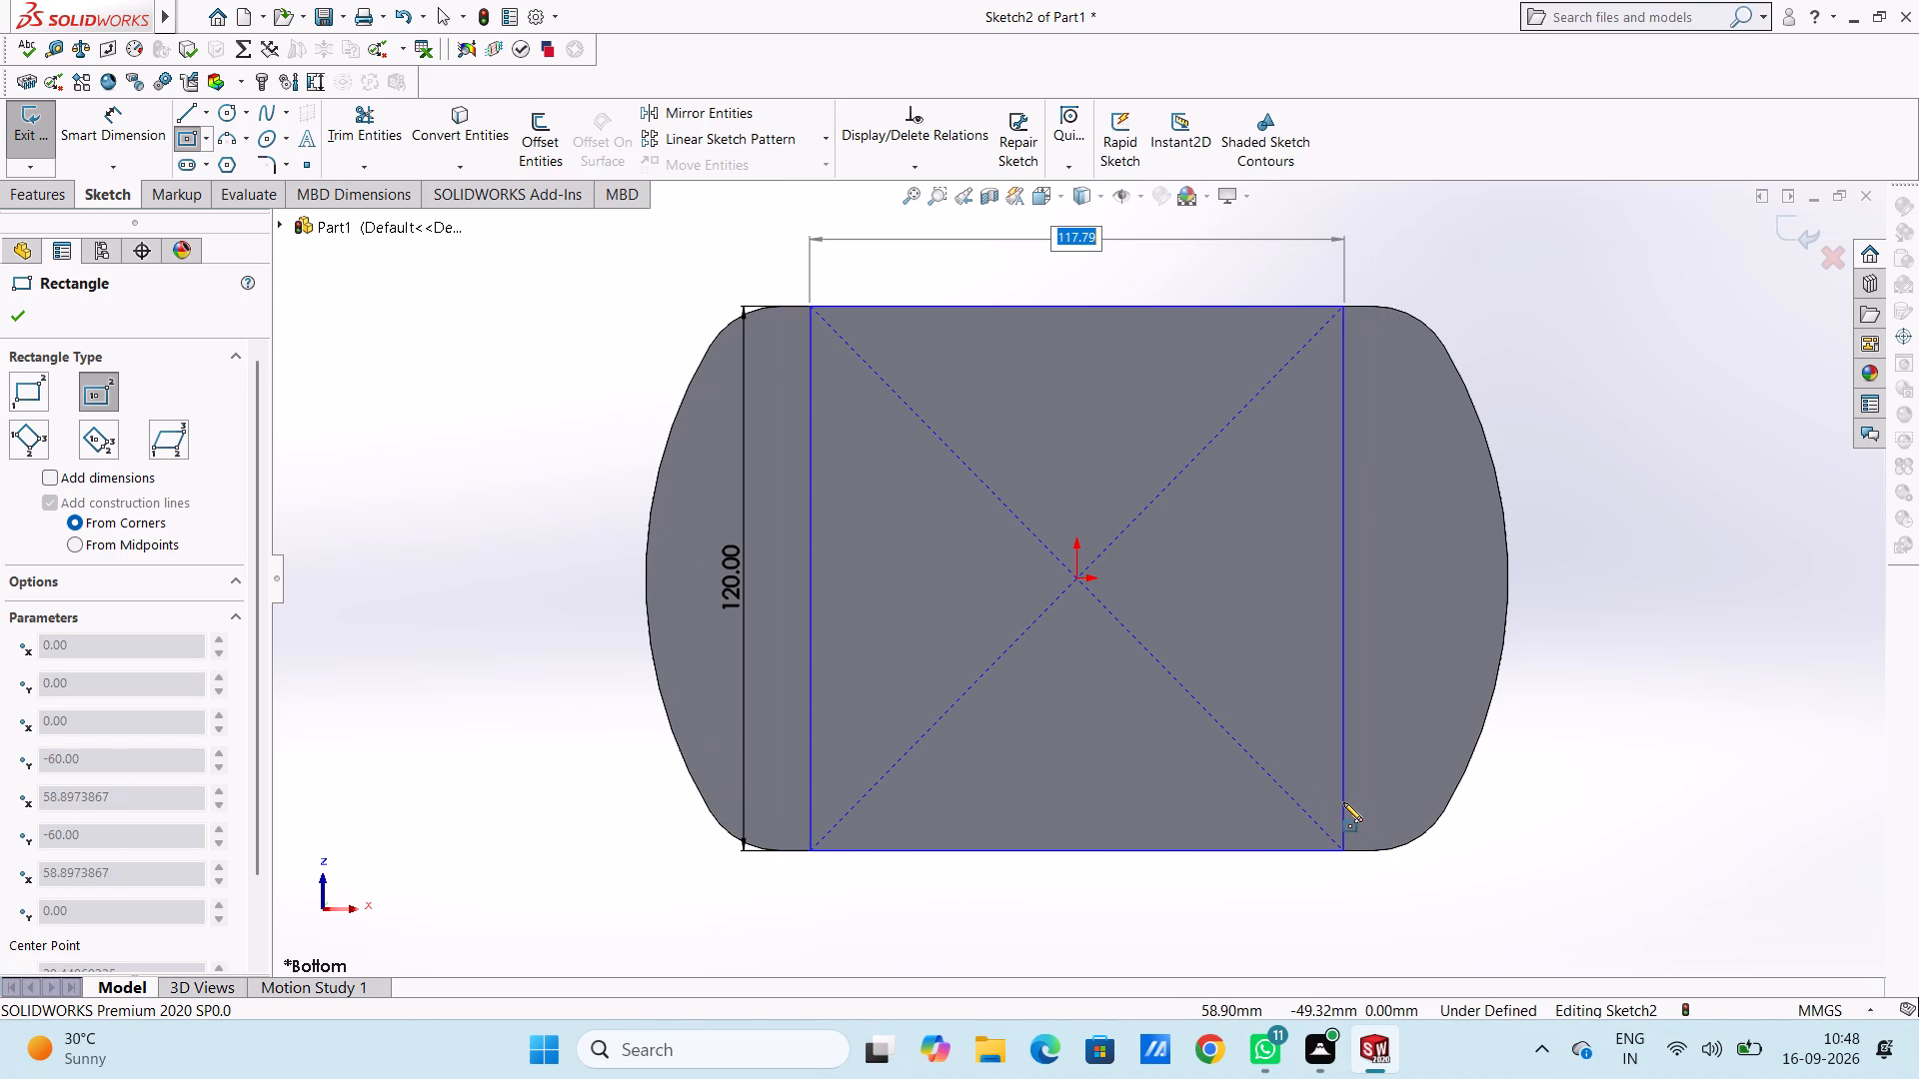
text(114)
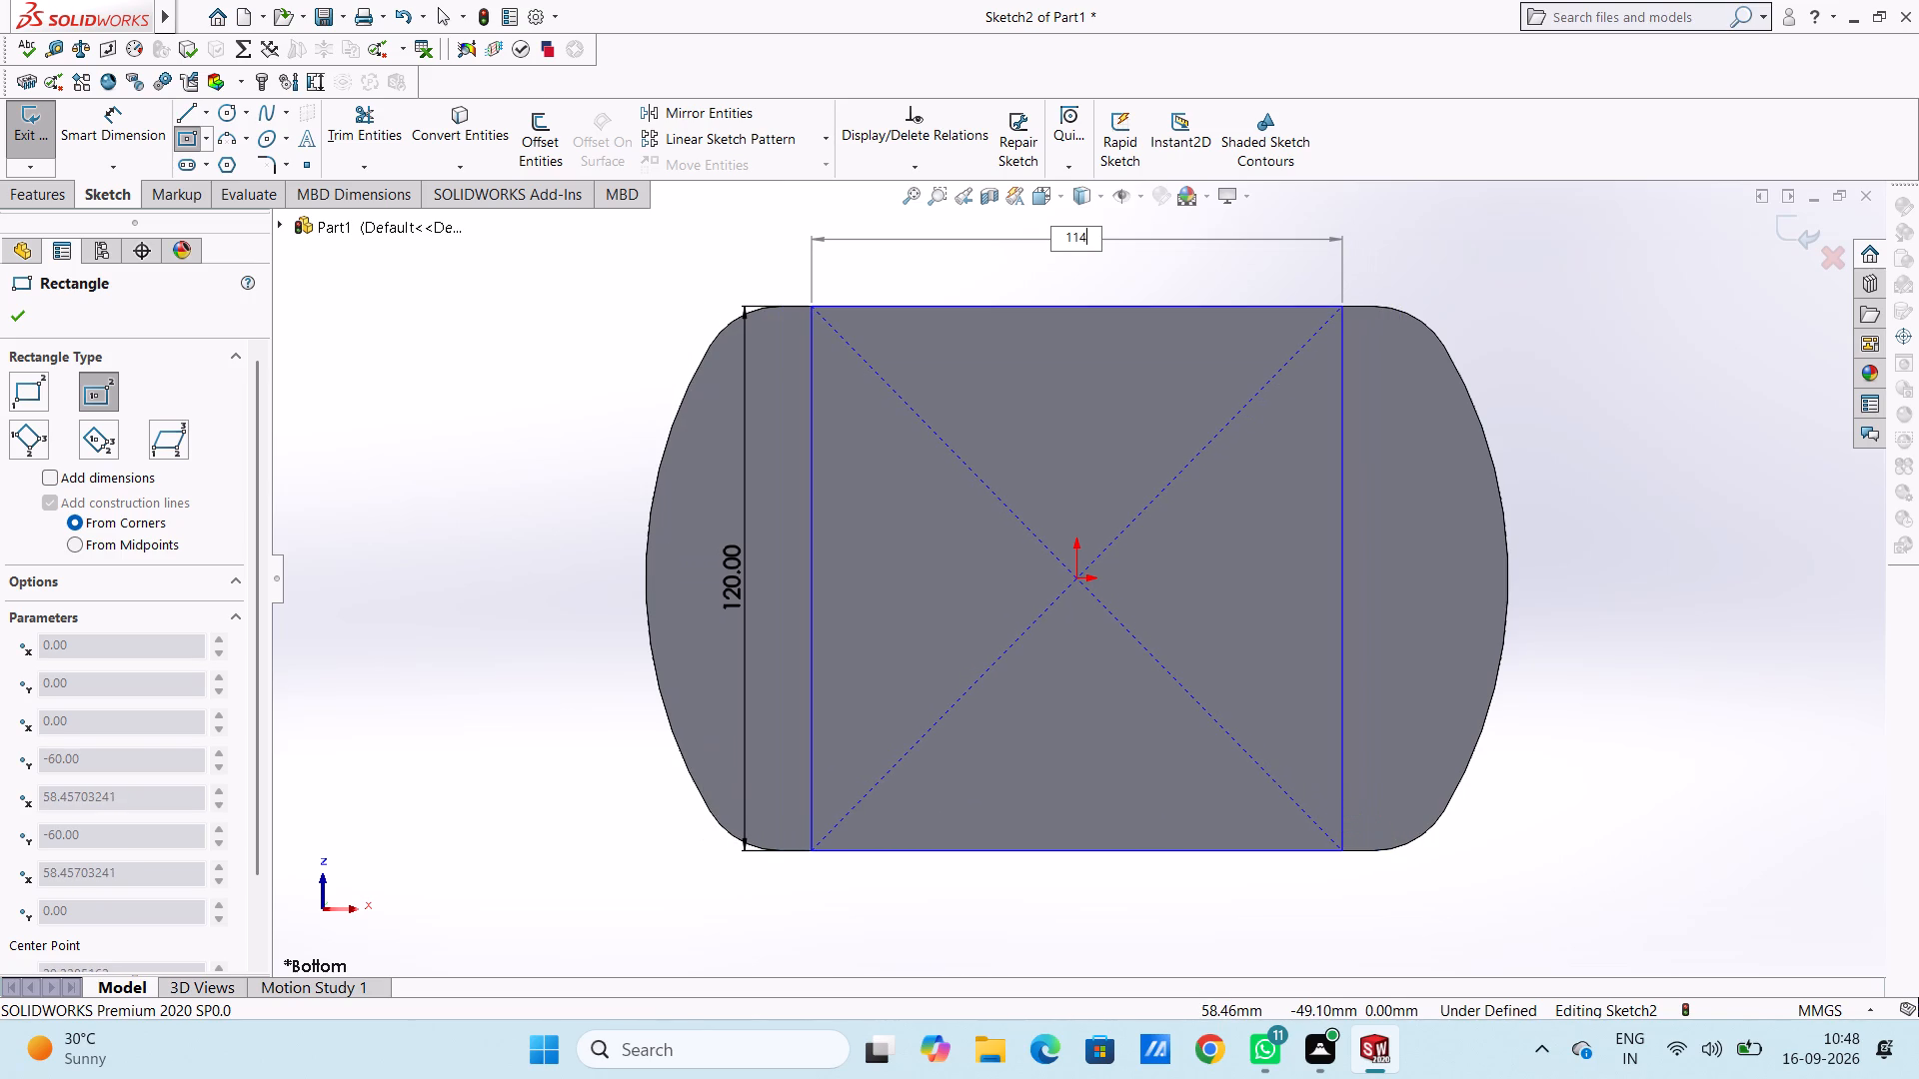
key(Return)
key(Escape)
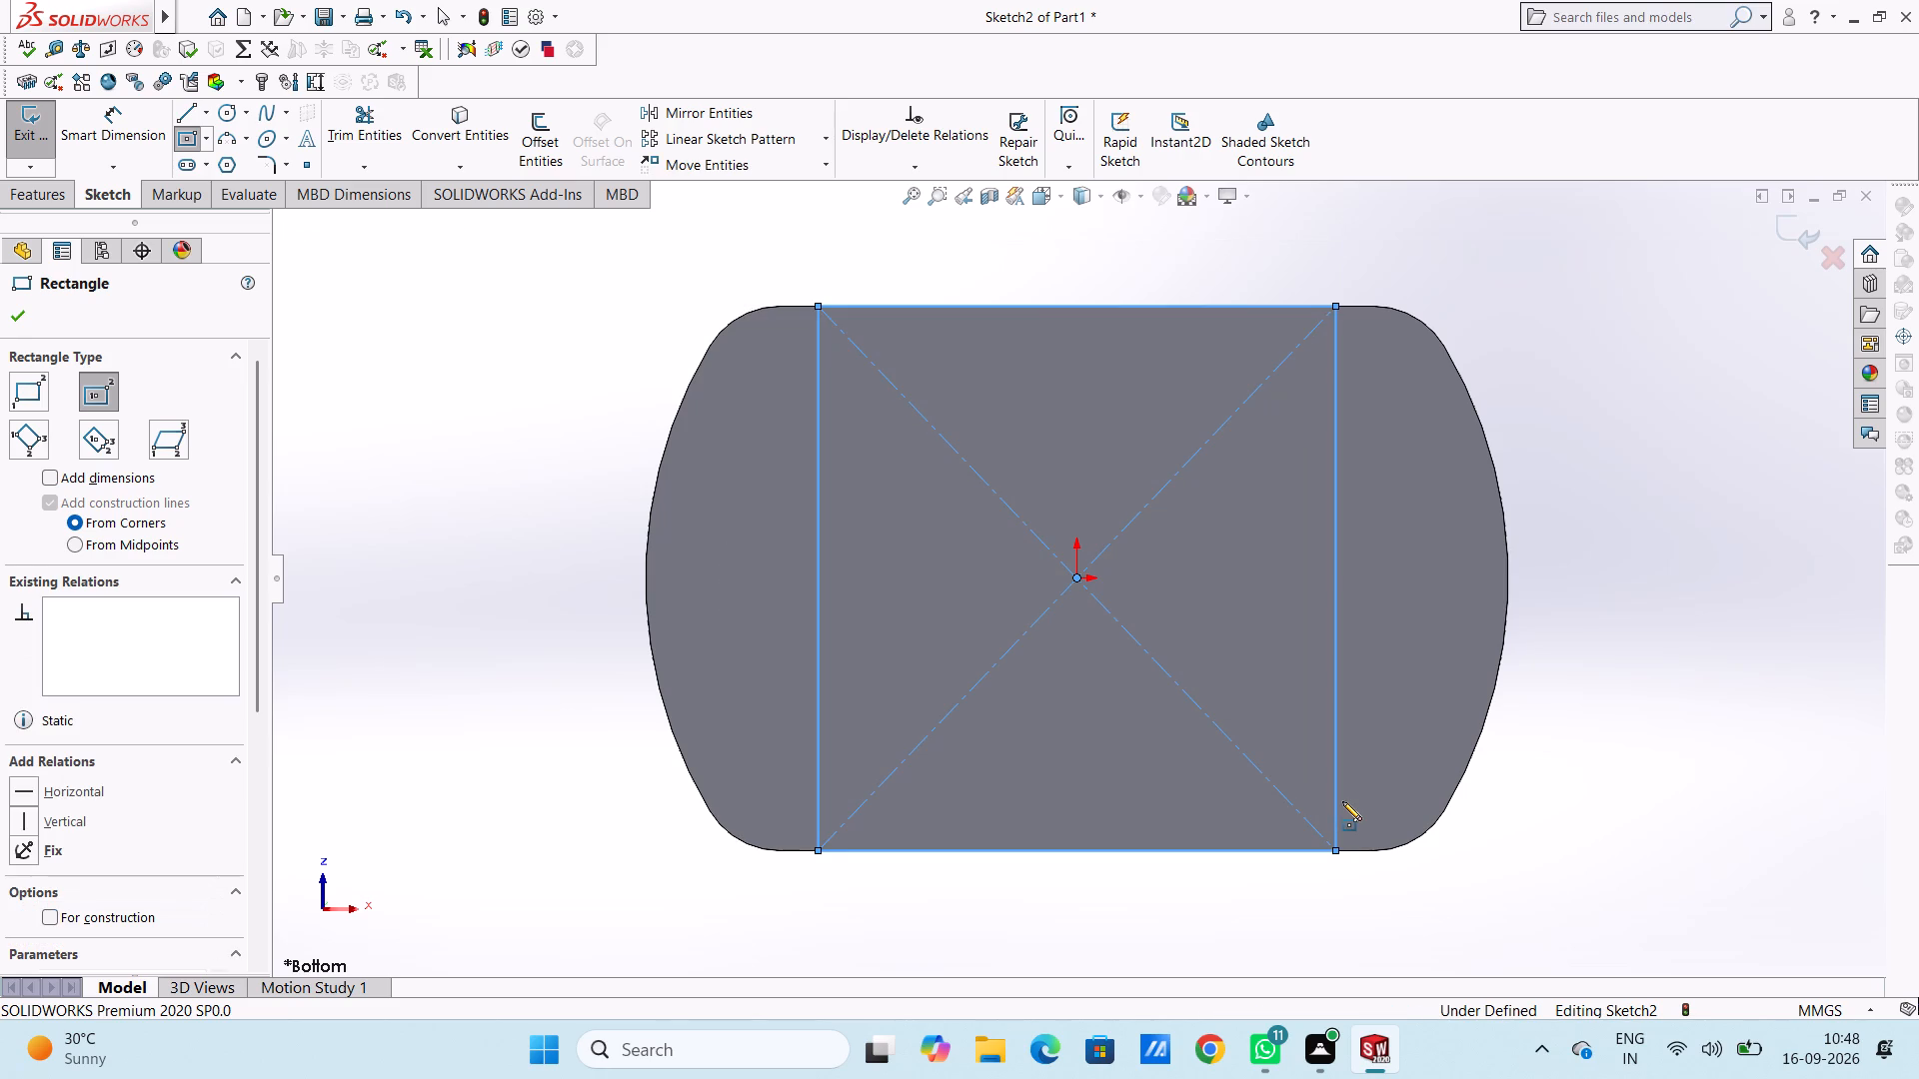
key(Escape)
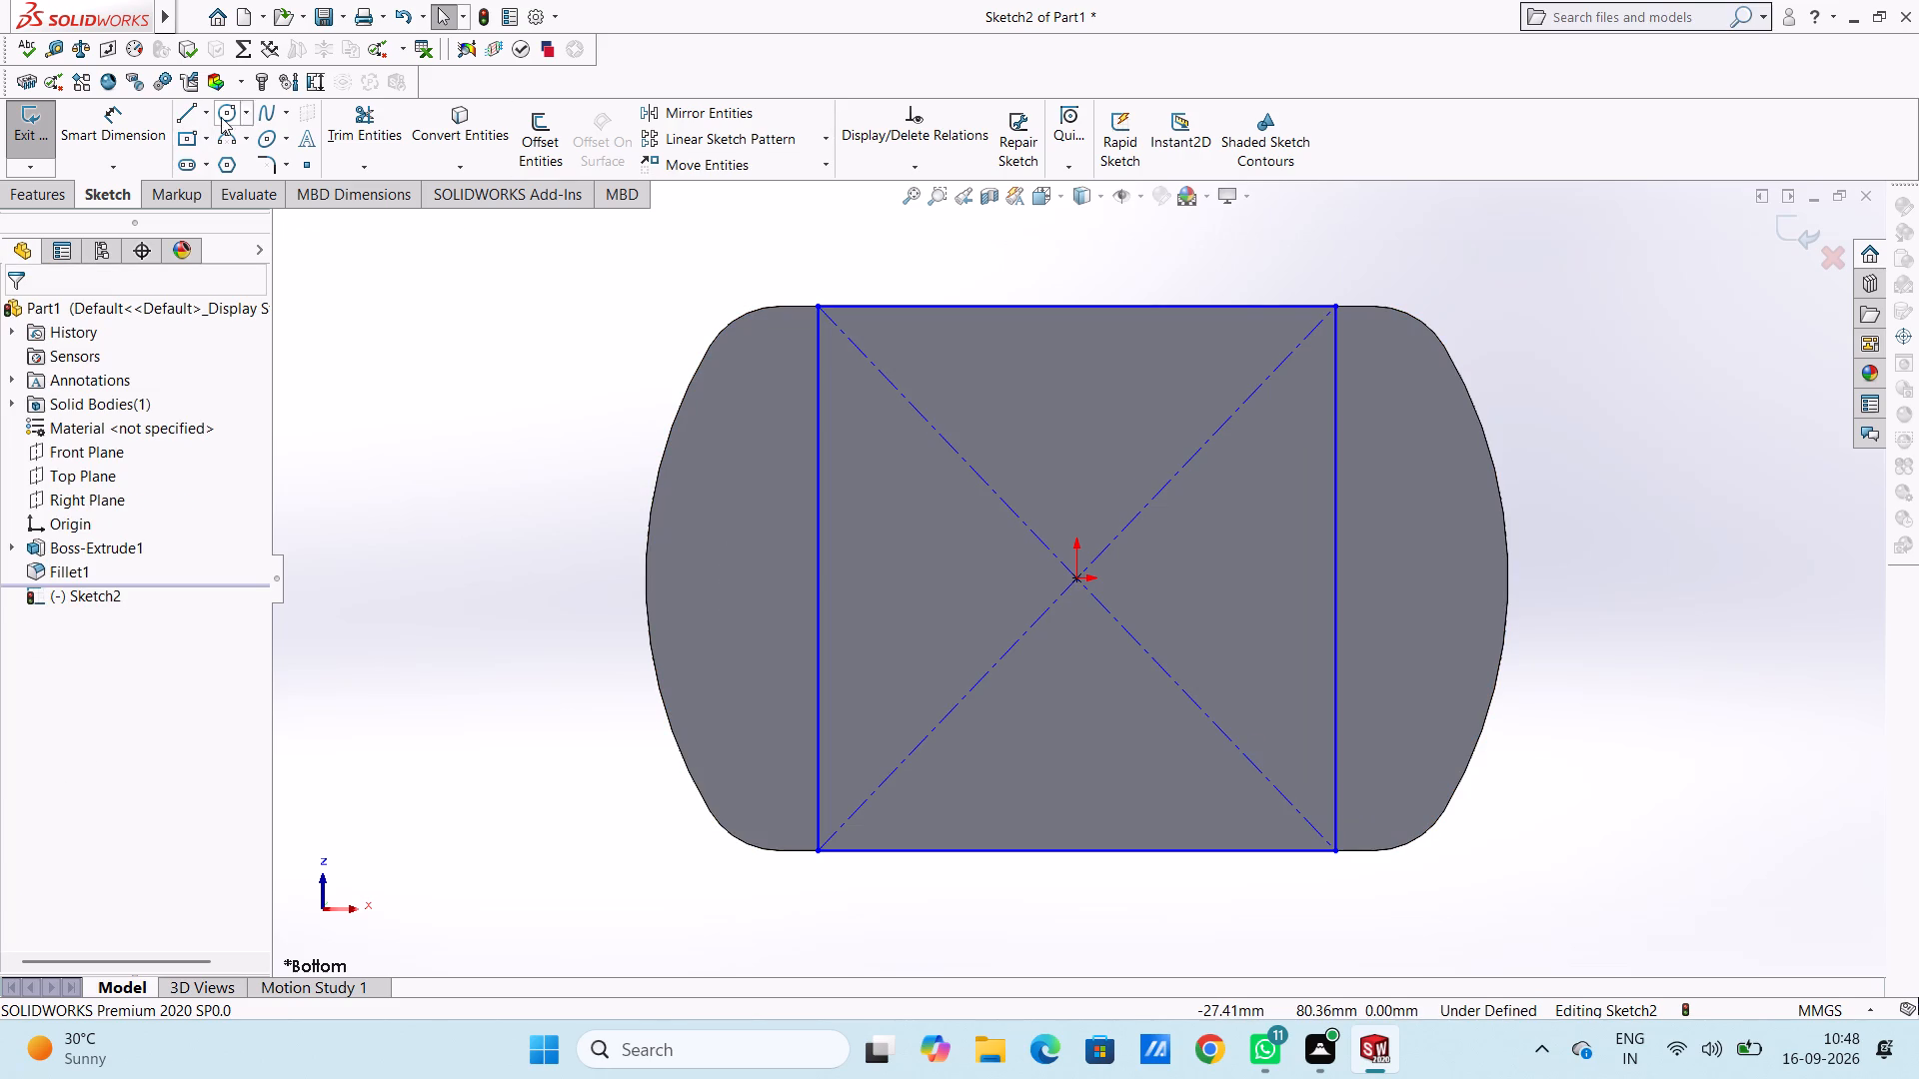
Dimension the rectangle's left vertical side, placing the dimension outside the block.
click(157, 115)
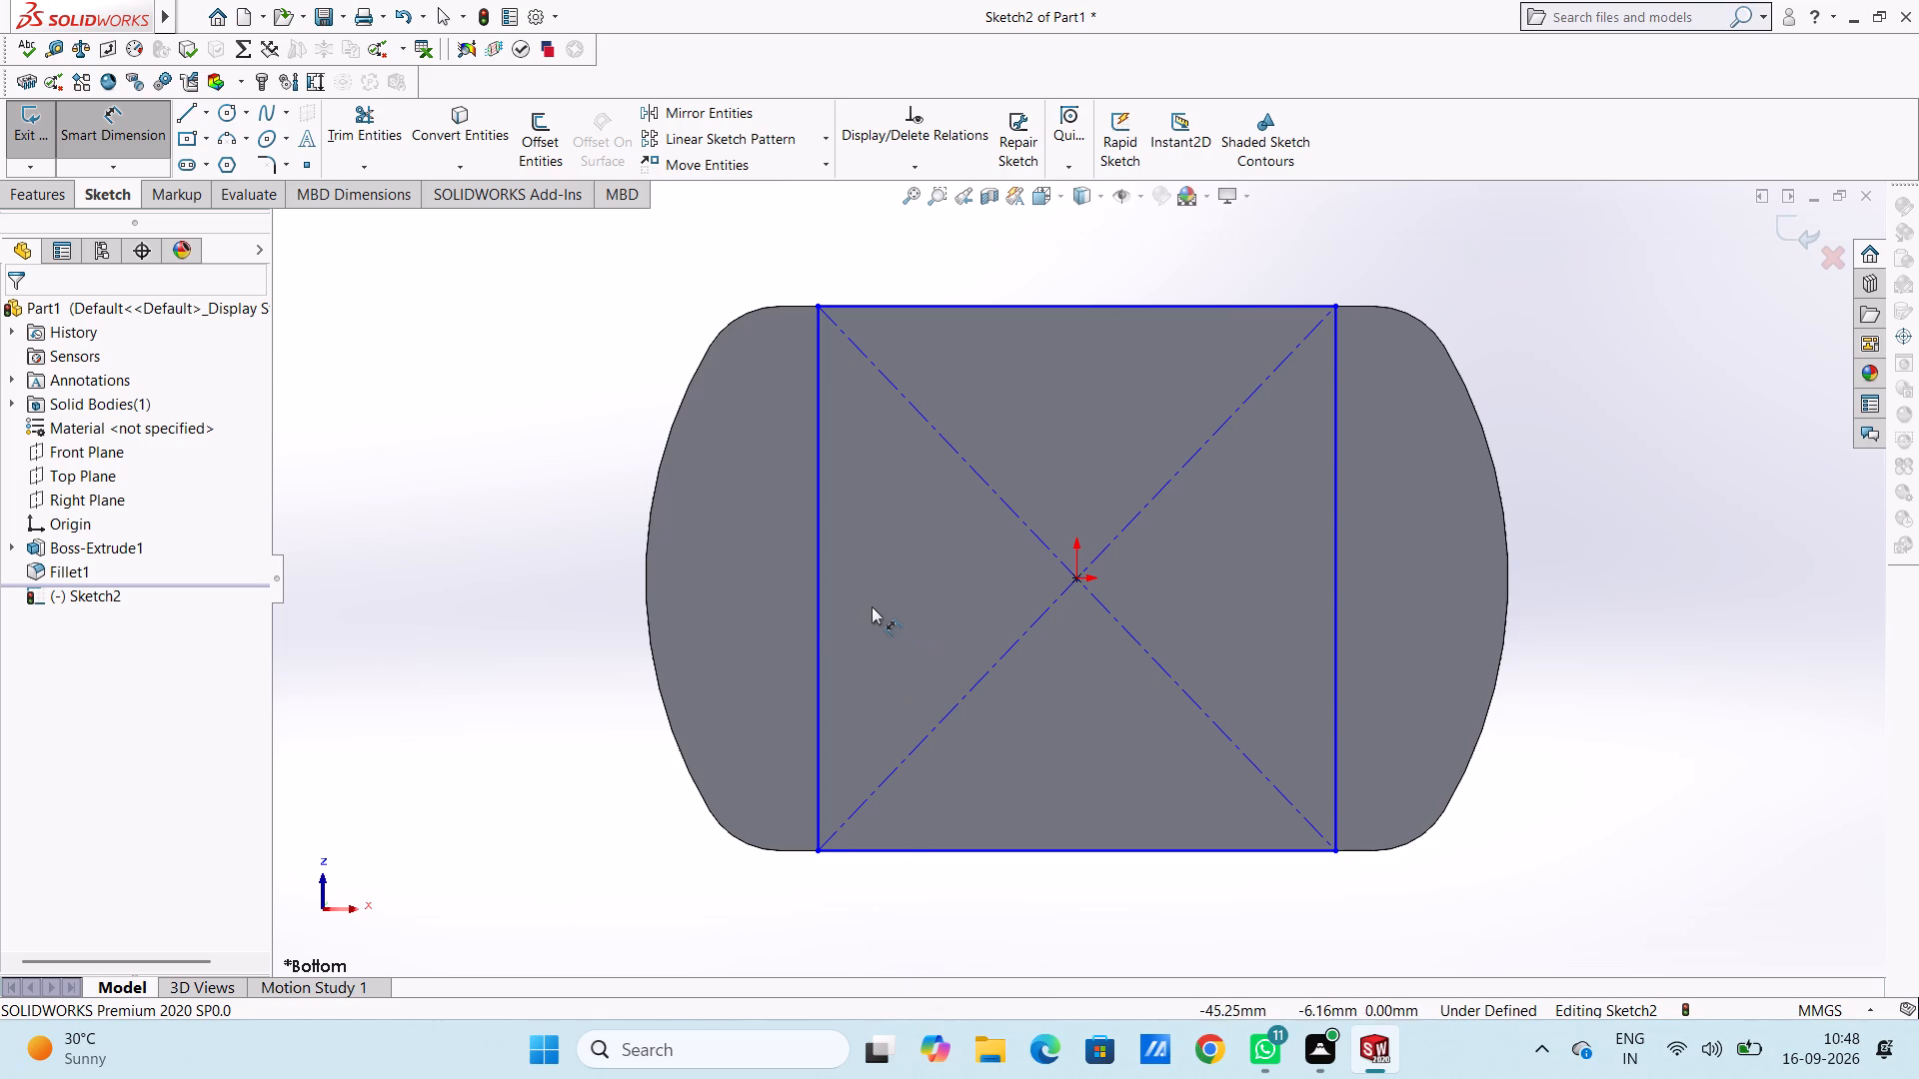
click(813, 613)
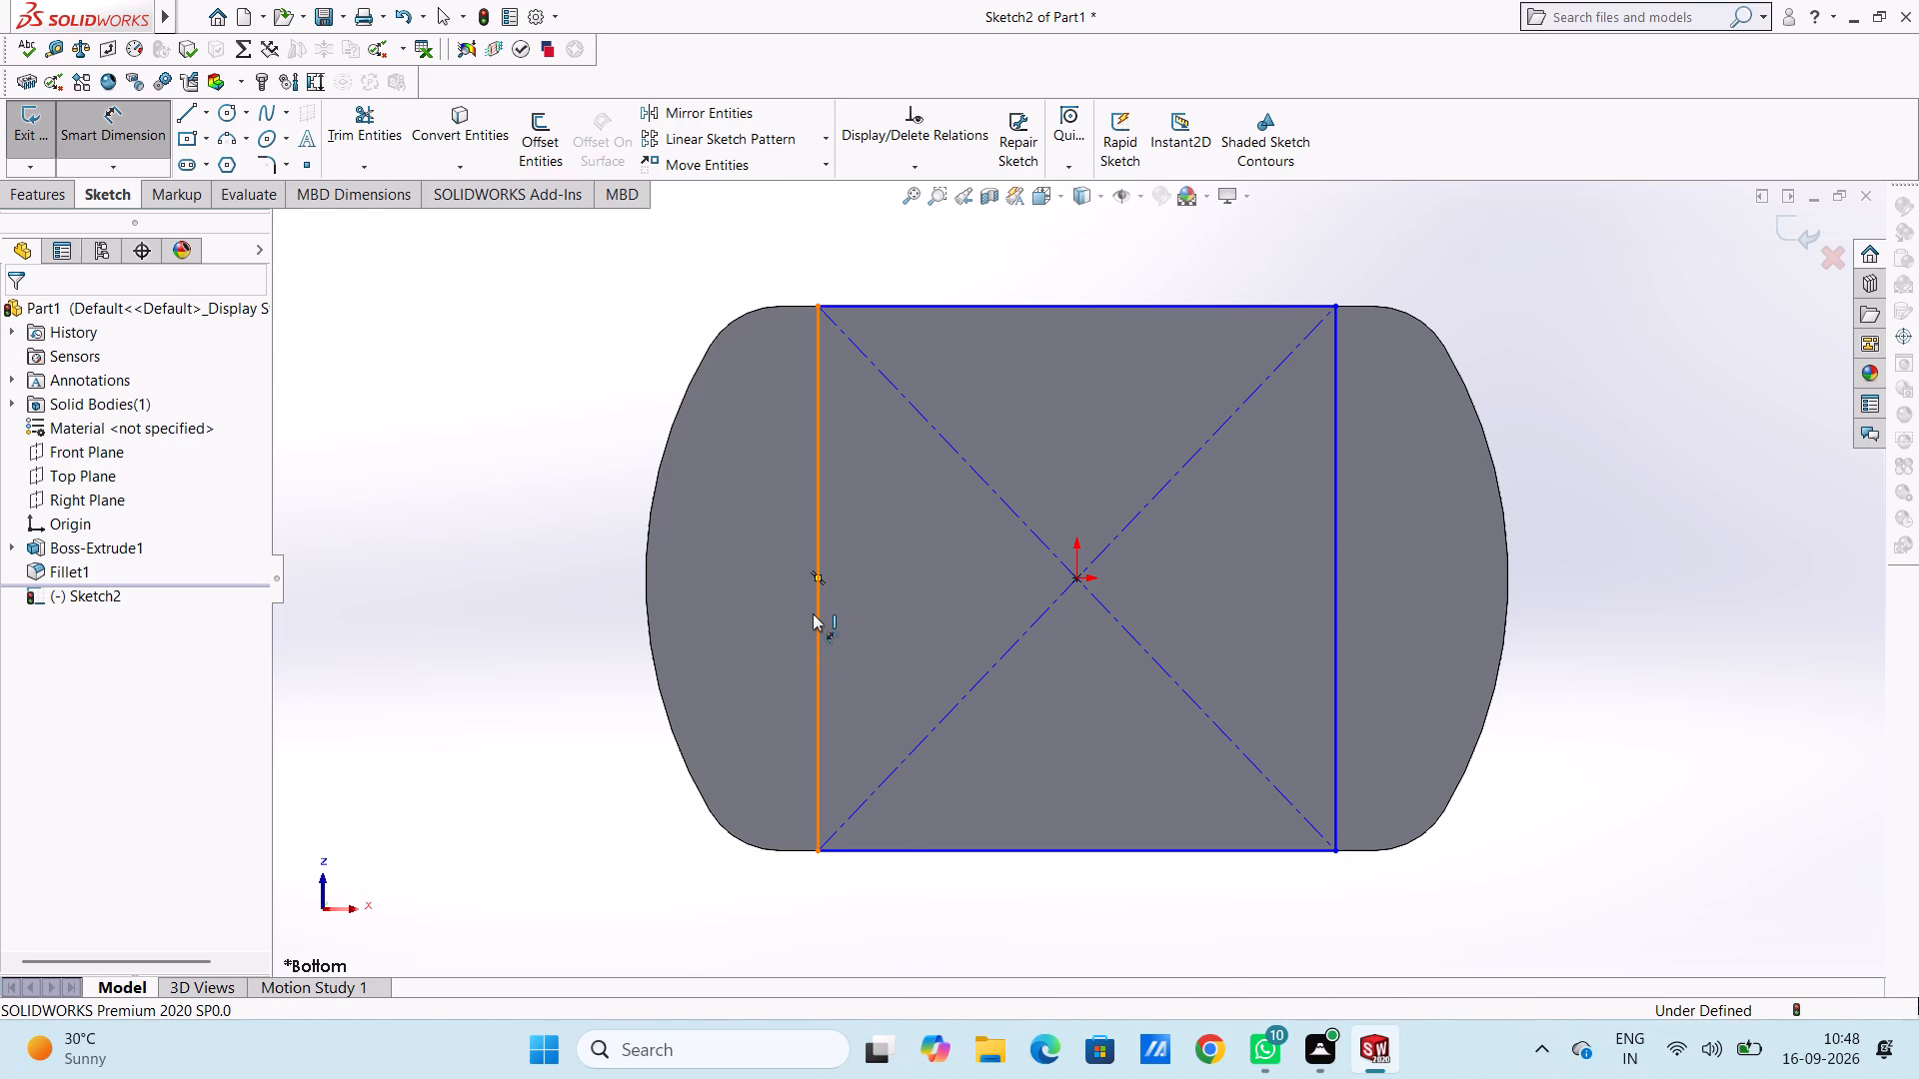
click(420, 563)
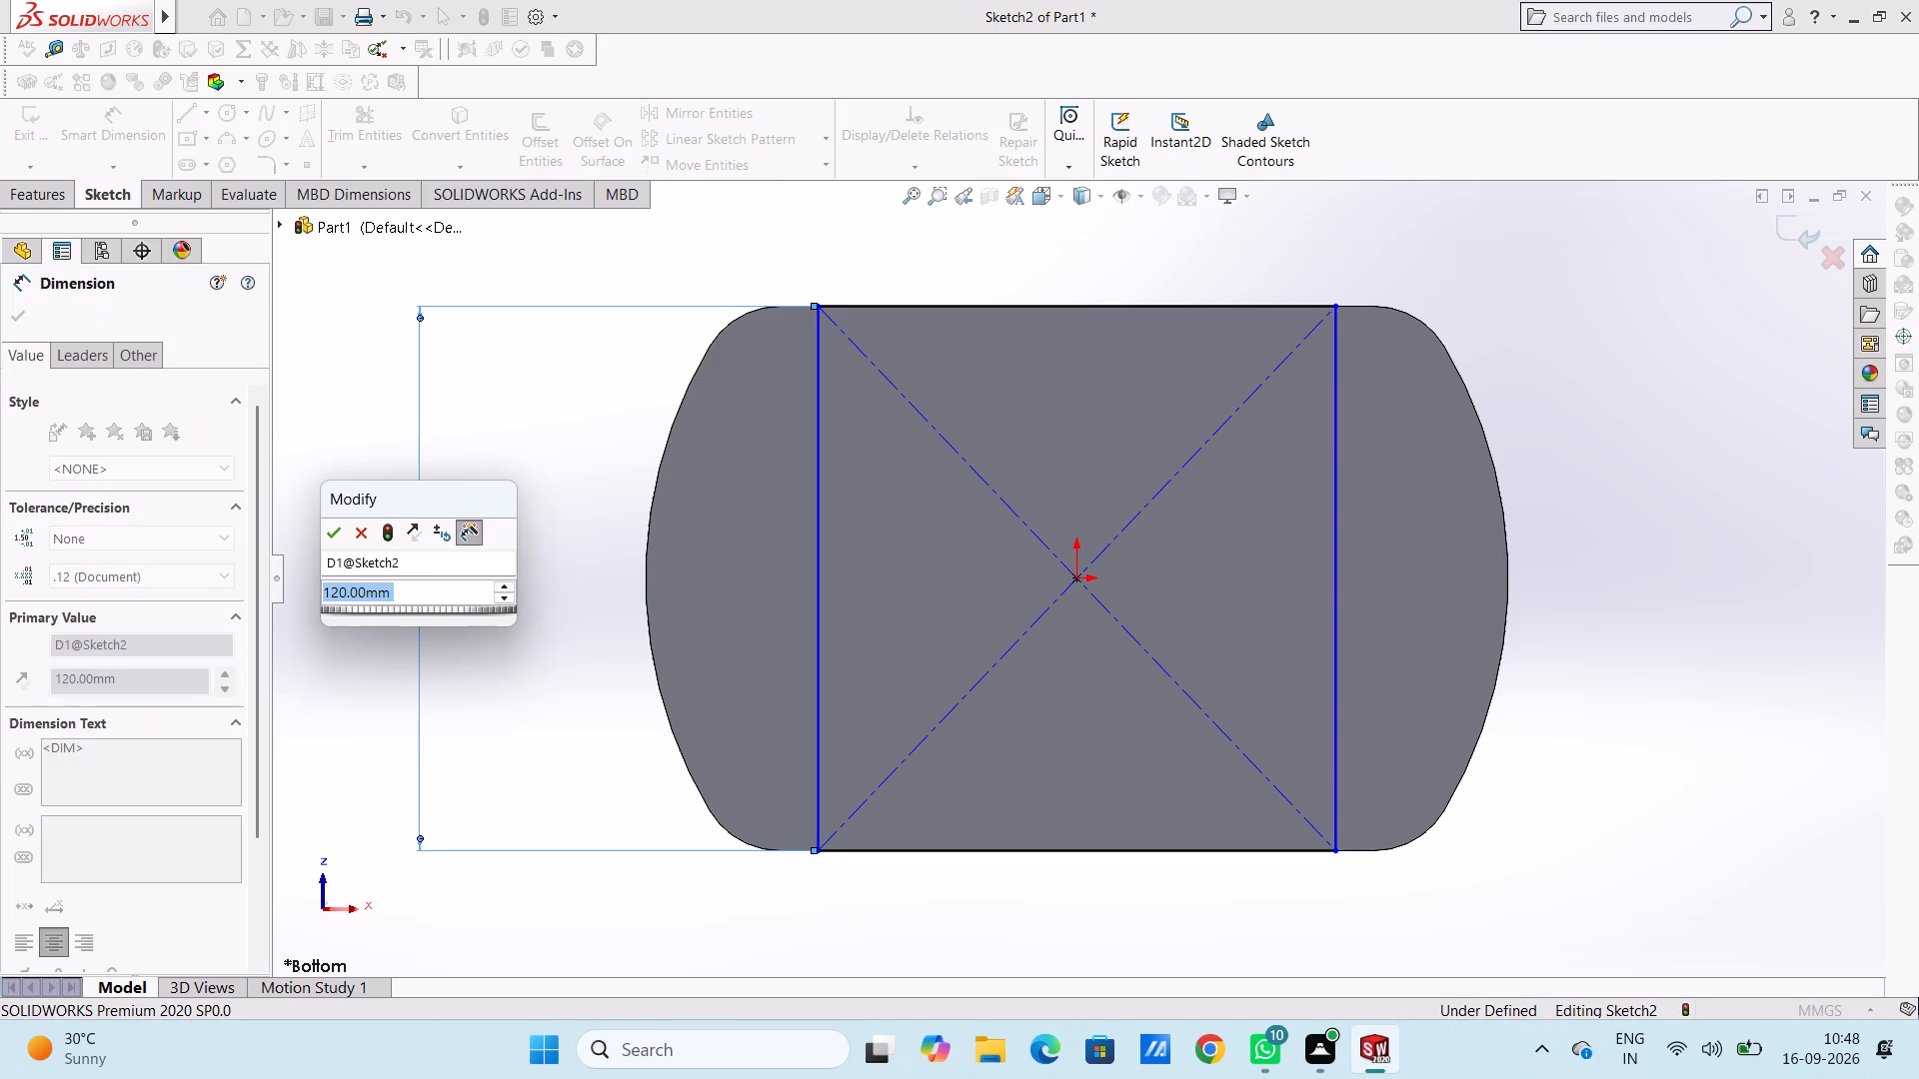
click(340, 540)
click(458, 516)
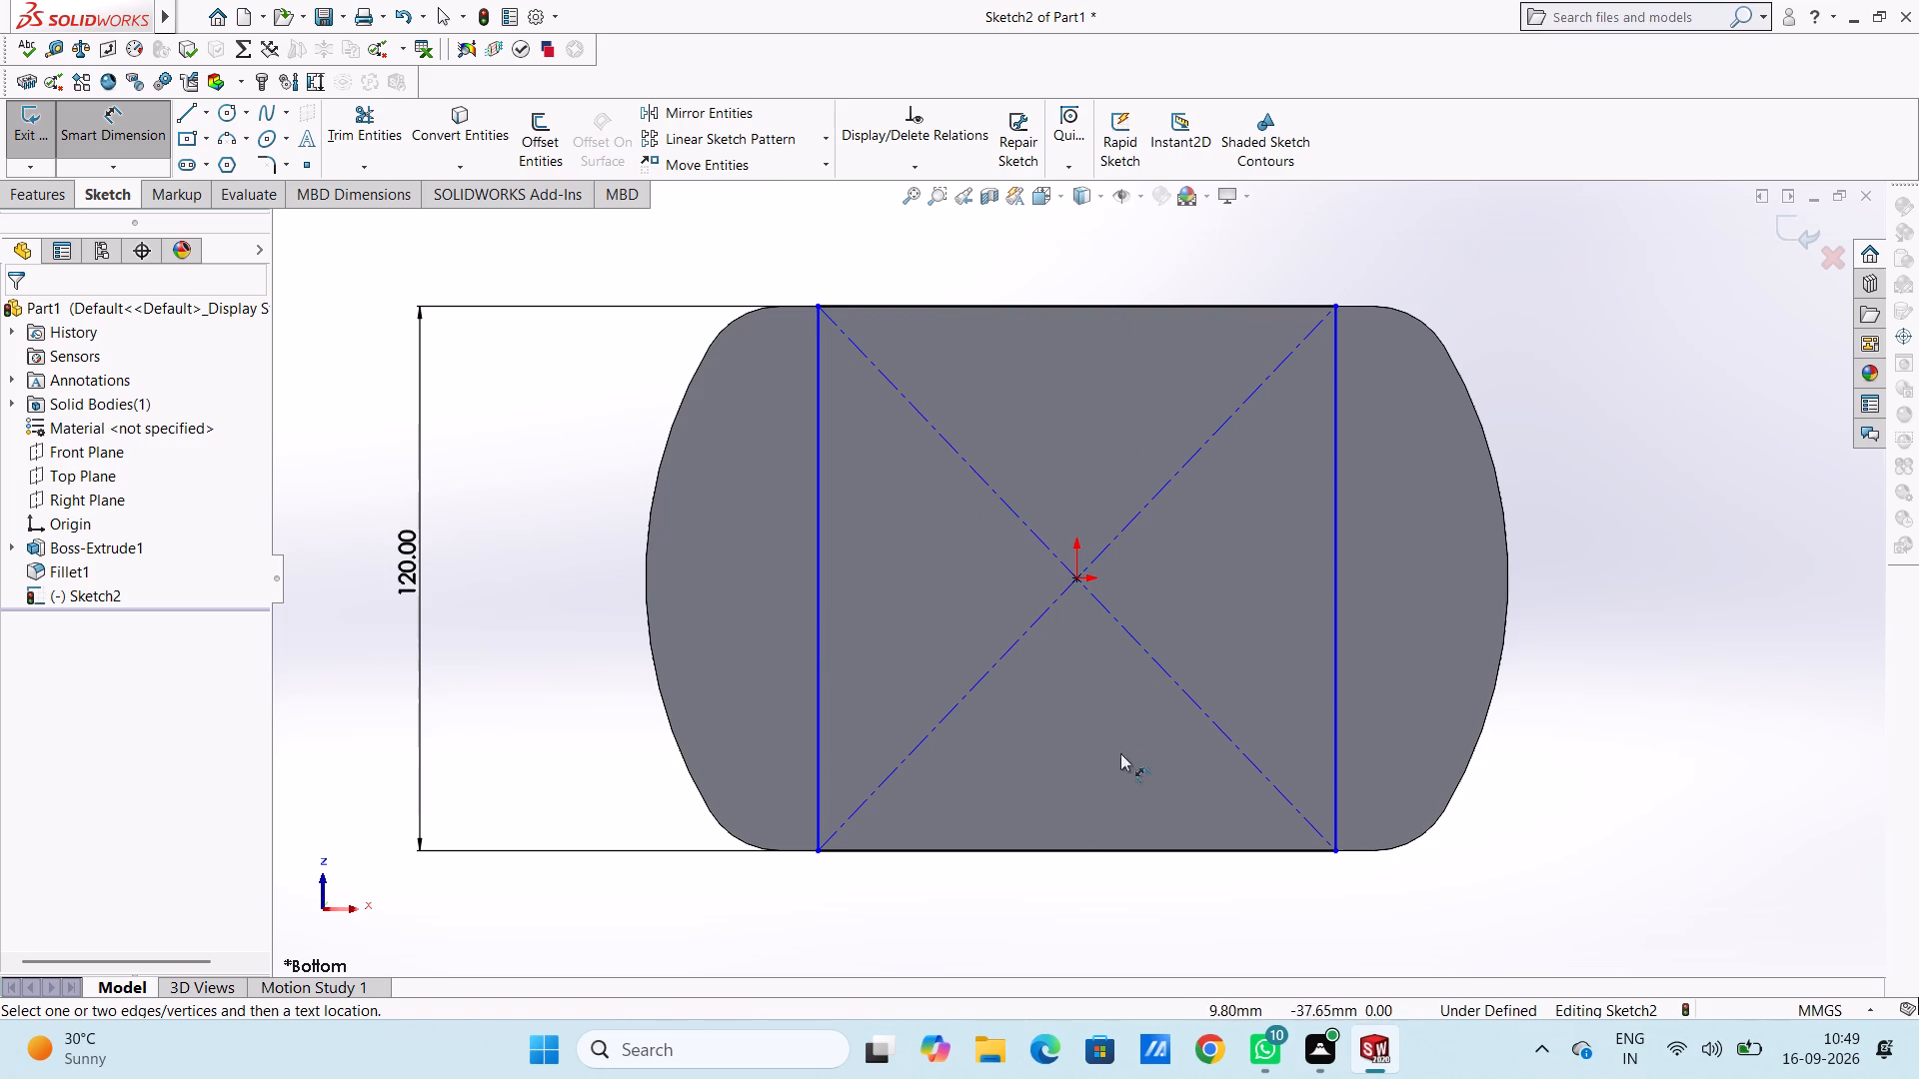
Dimension the rectangle's lower horizontal side, placing the dimension below the block.
click(1089, 848)
scroll(1089, 868, down, 4)
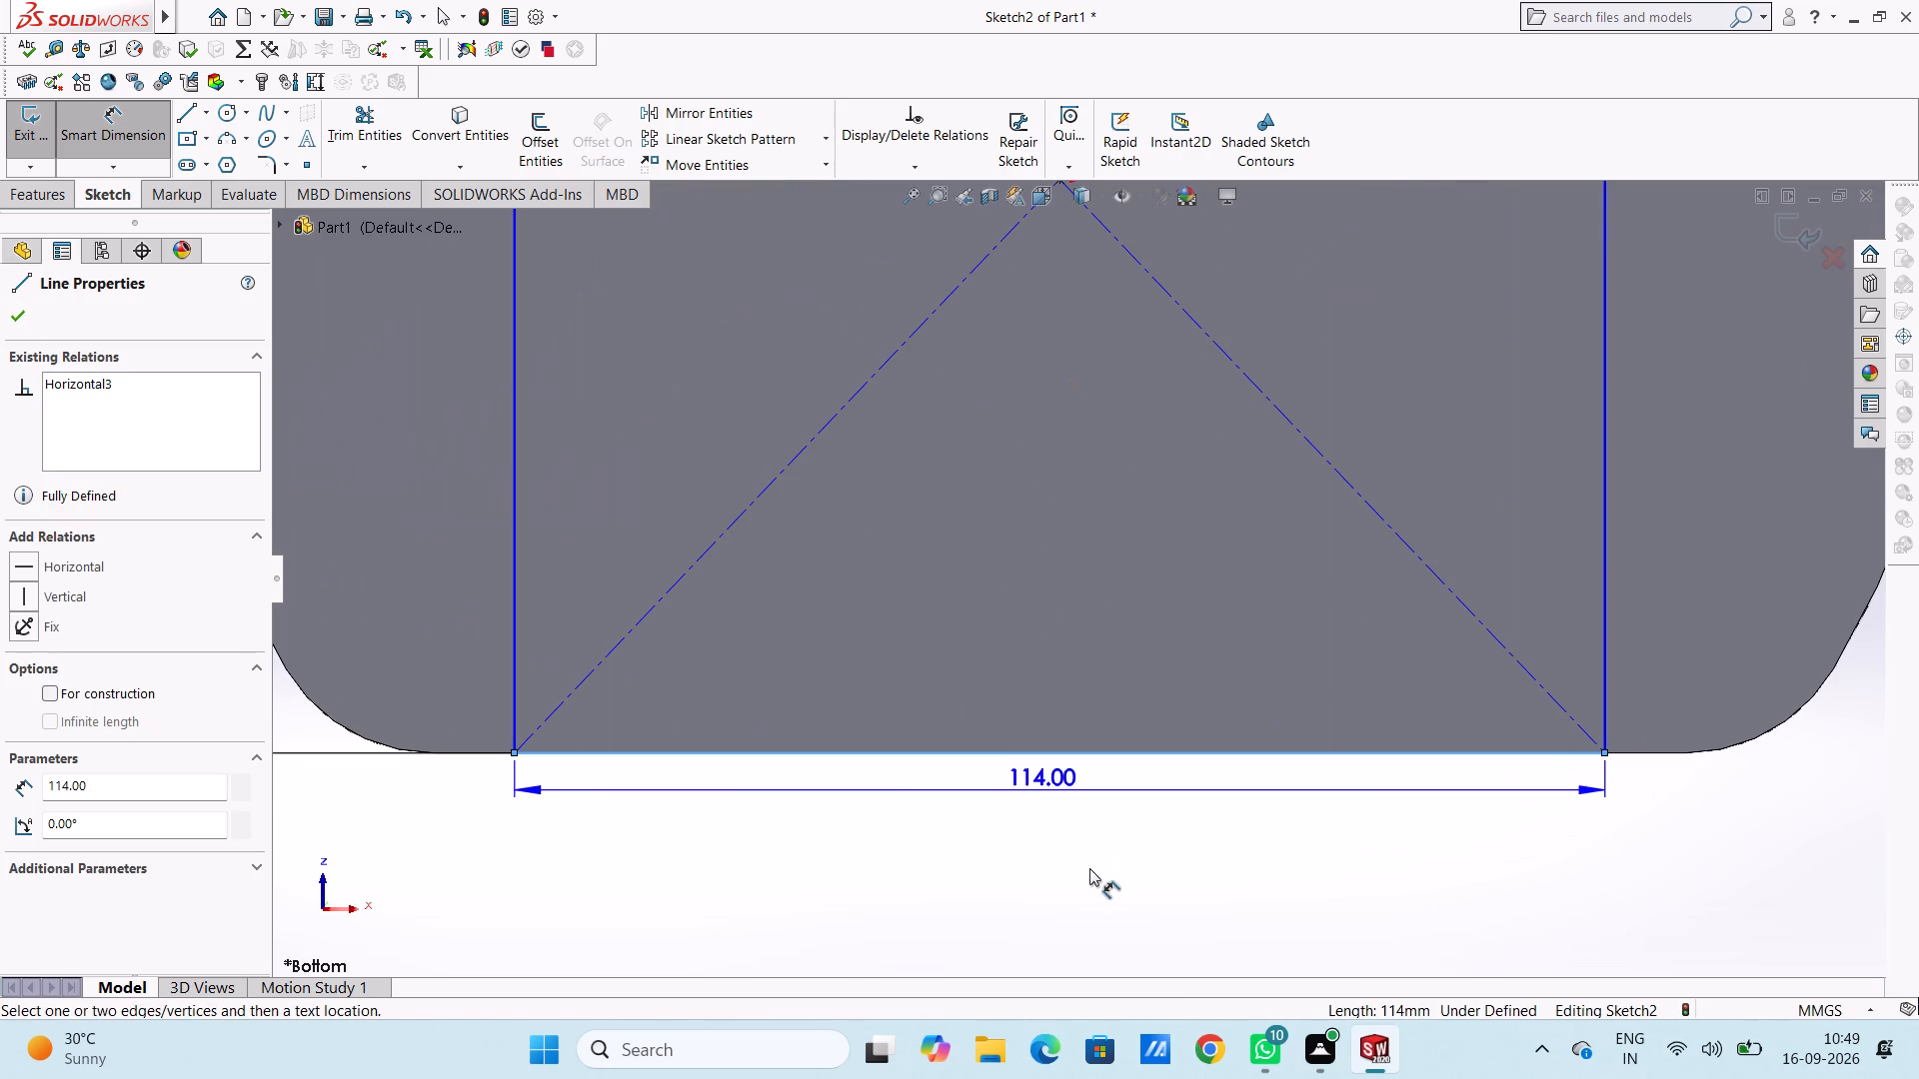
scroll(1089, 868, down, 2)
scroll(1089, 868, up, 8)
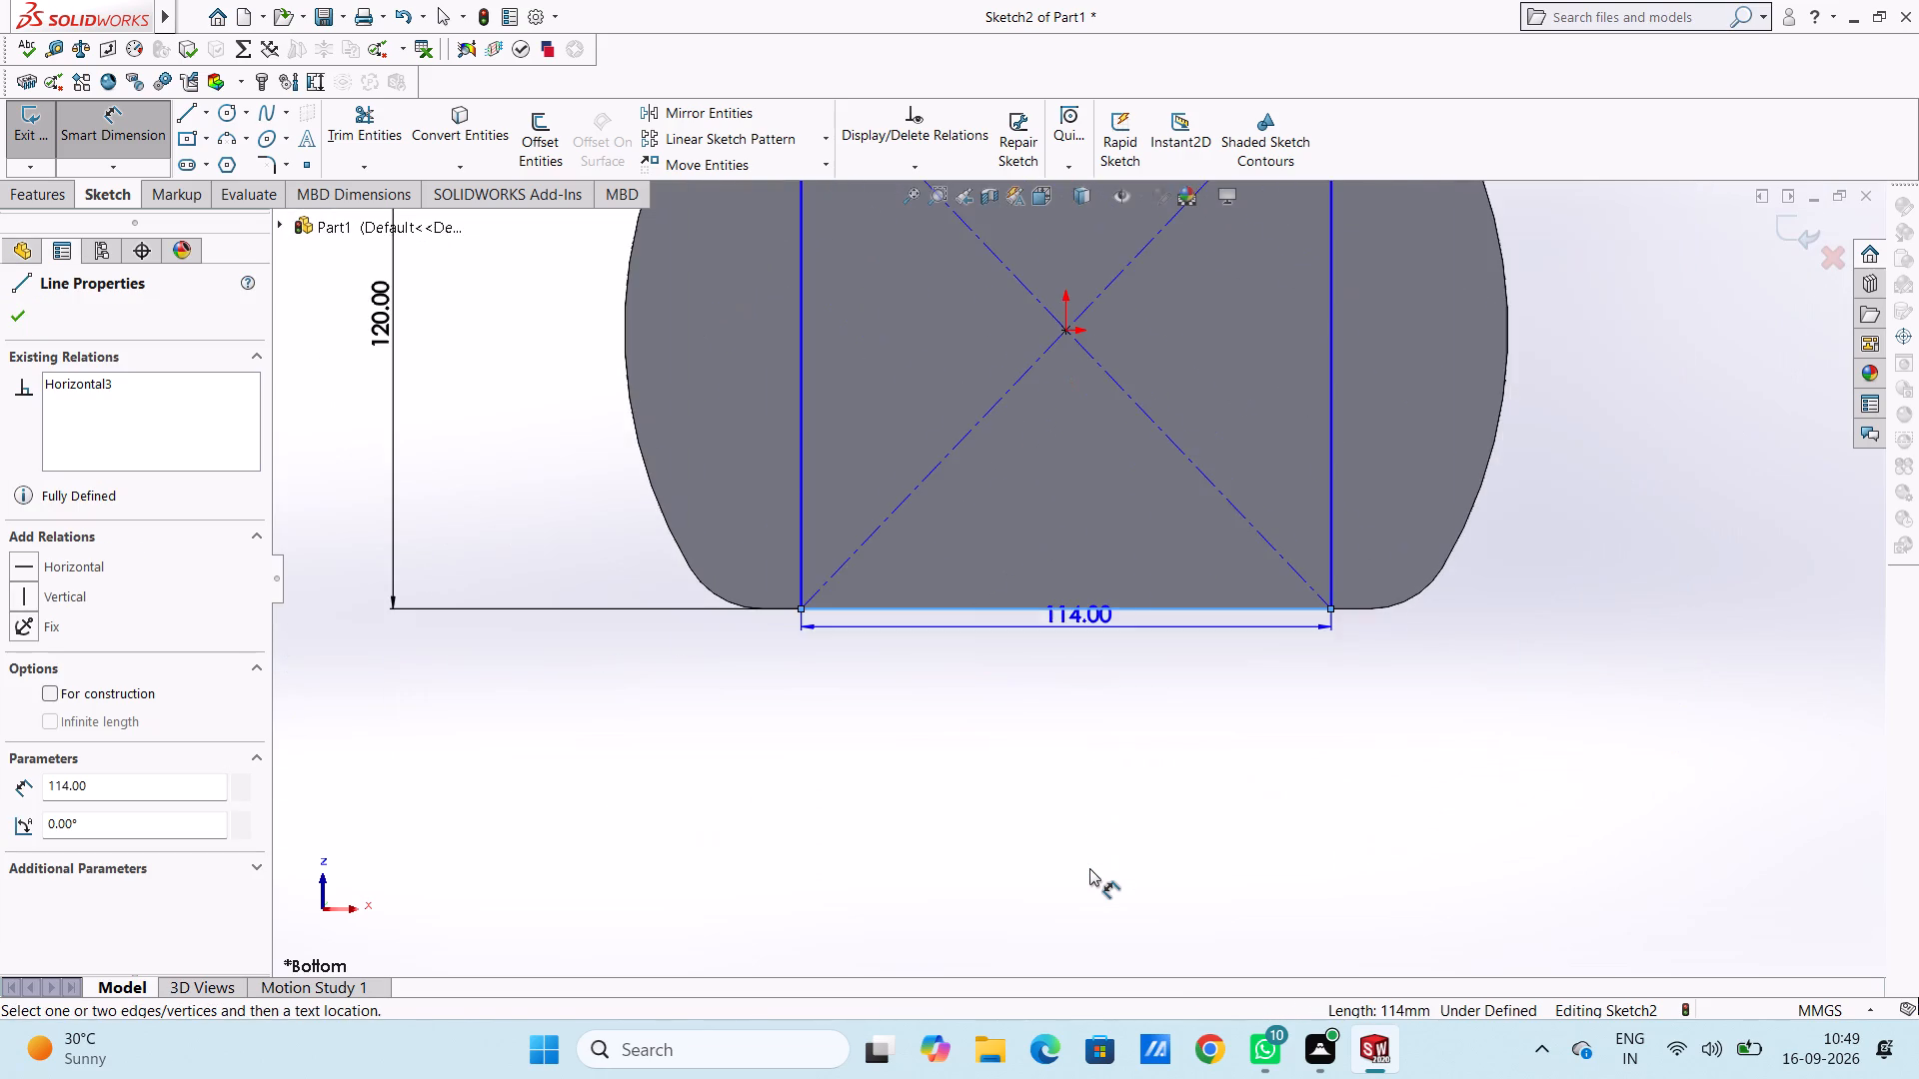
scroll(1090, 866, up, 4)
click(1087, 780)
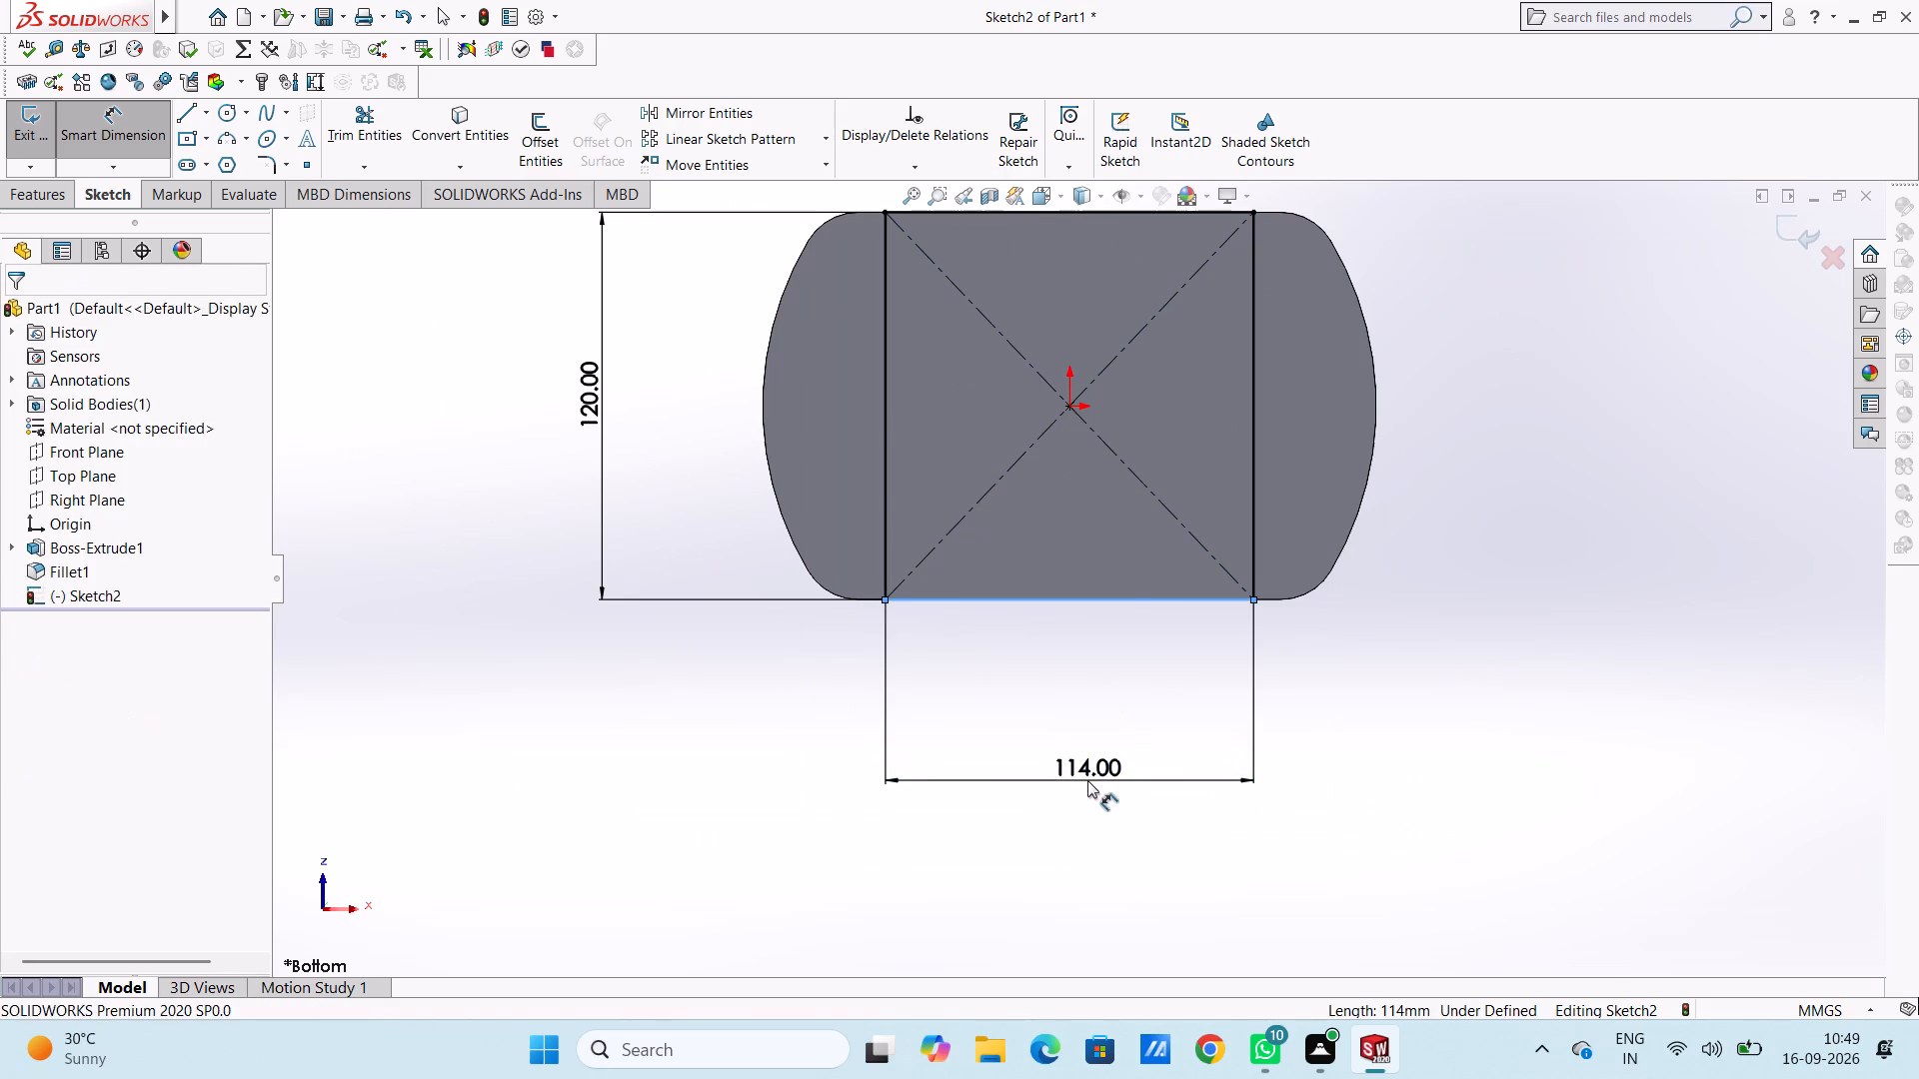
click(1007, 758)
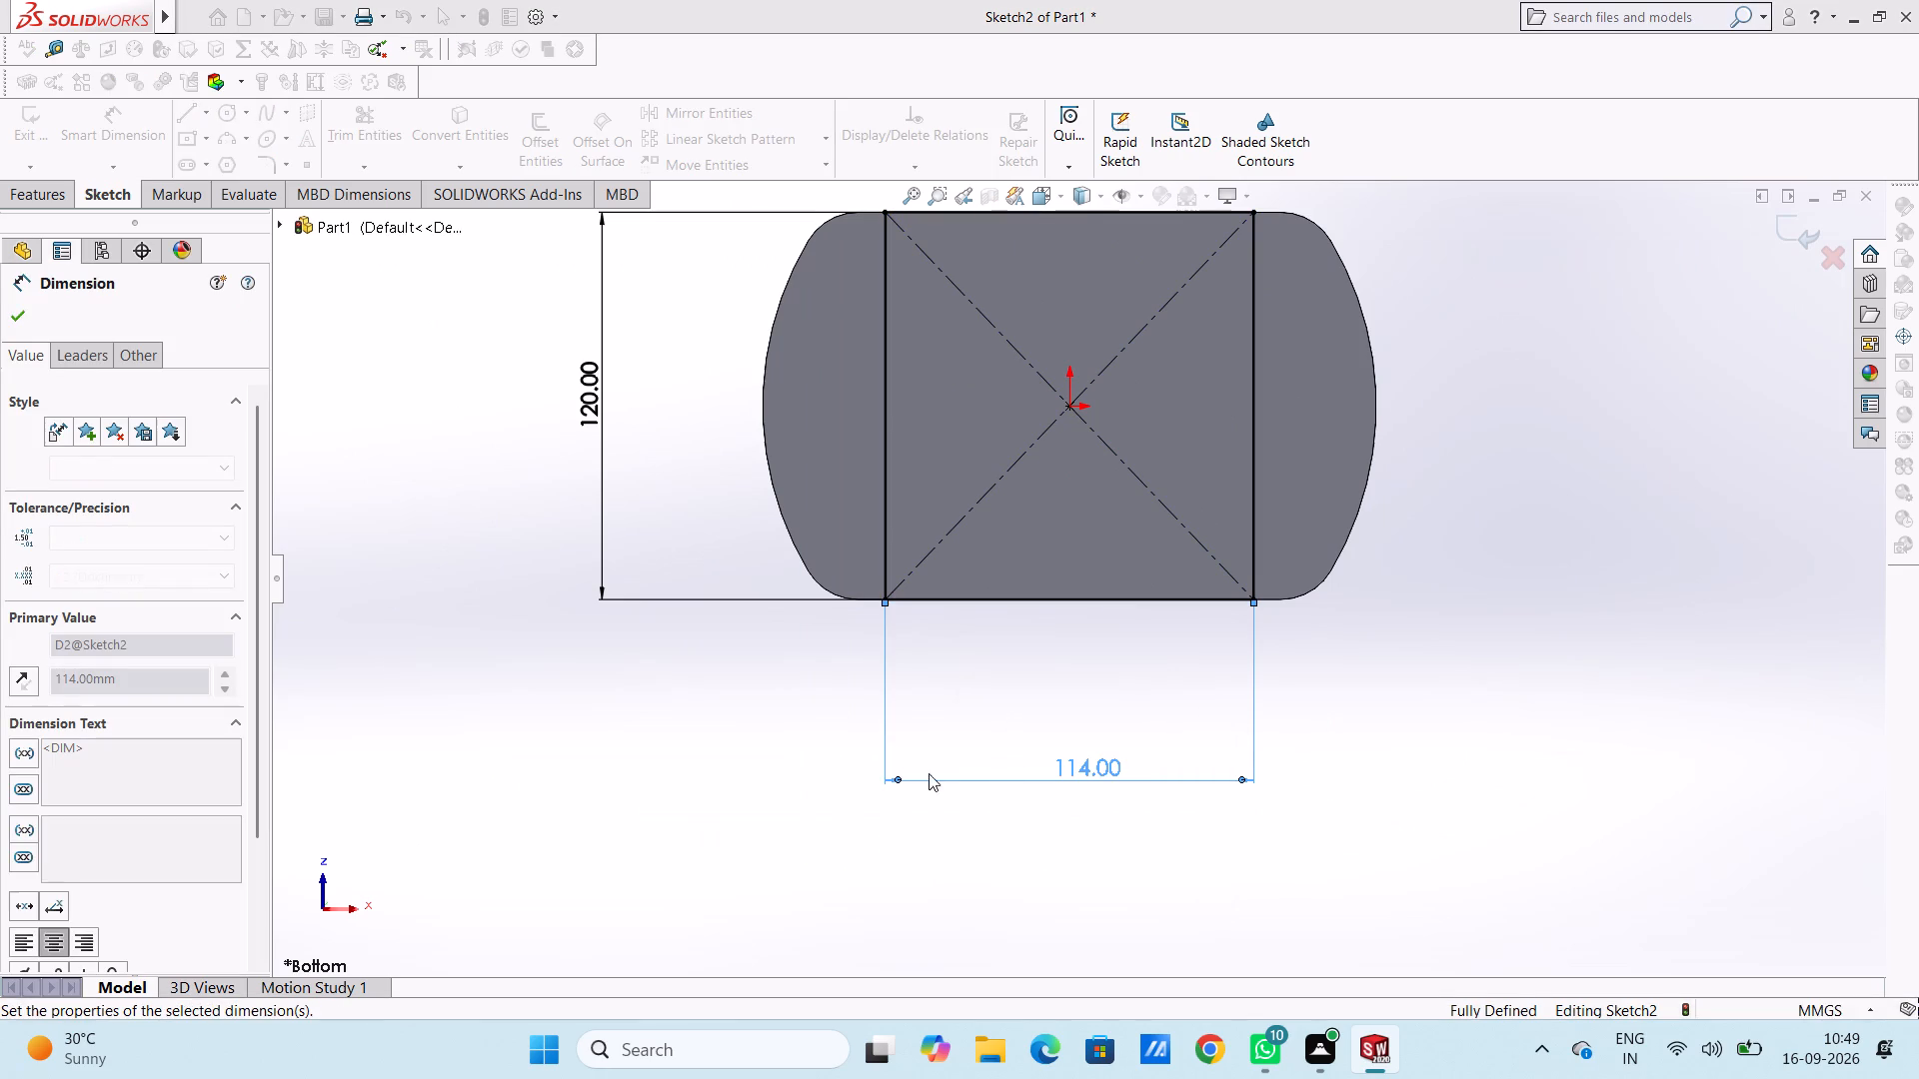
click(803, 769)
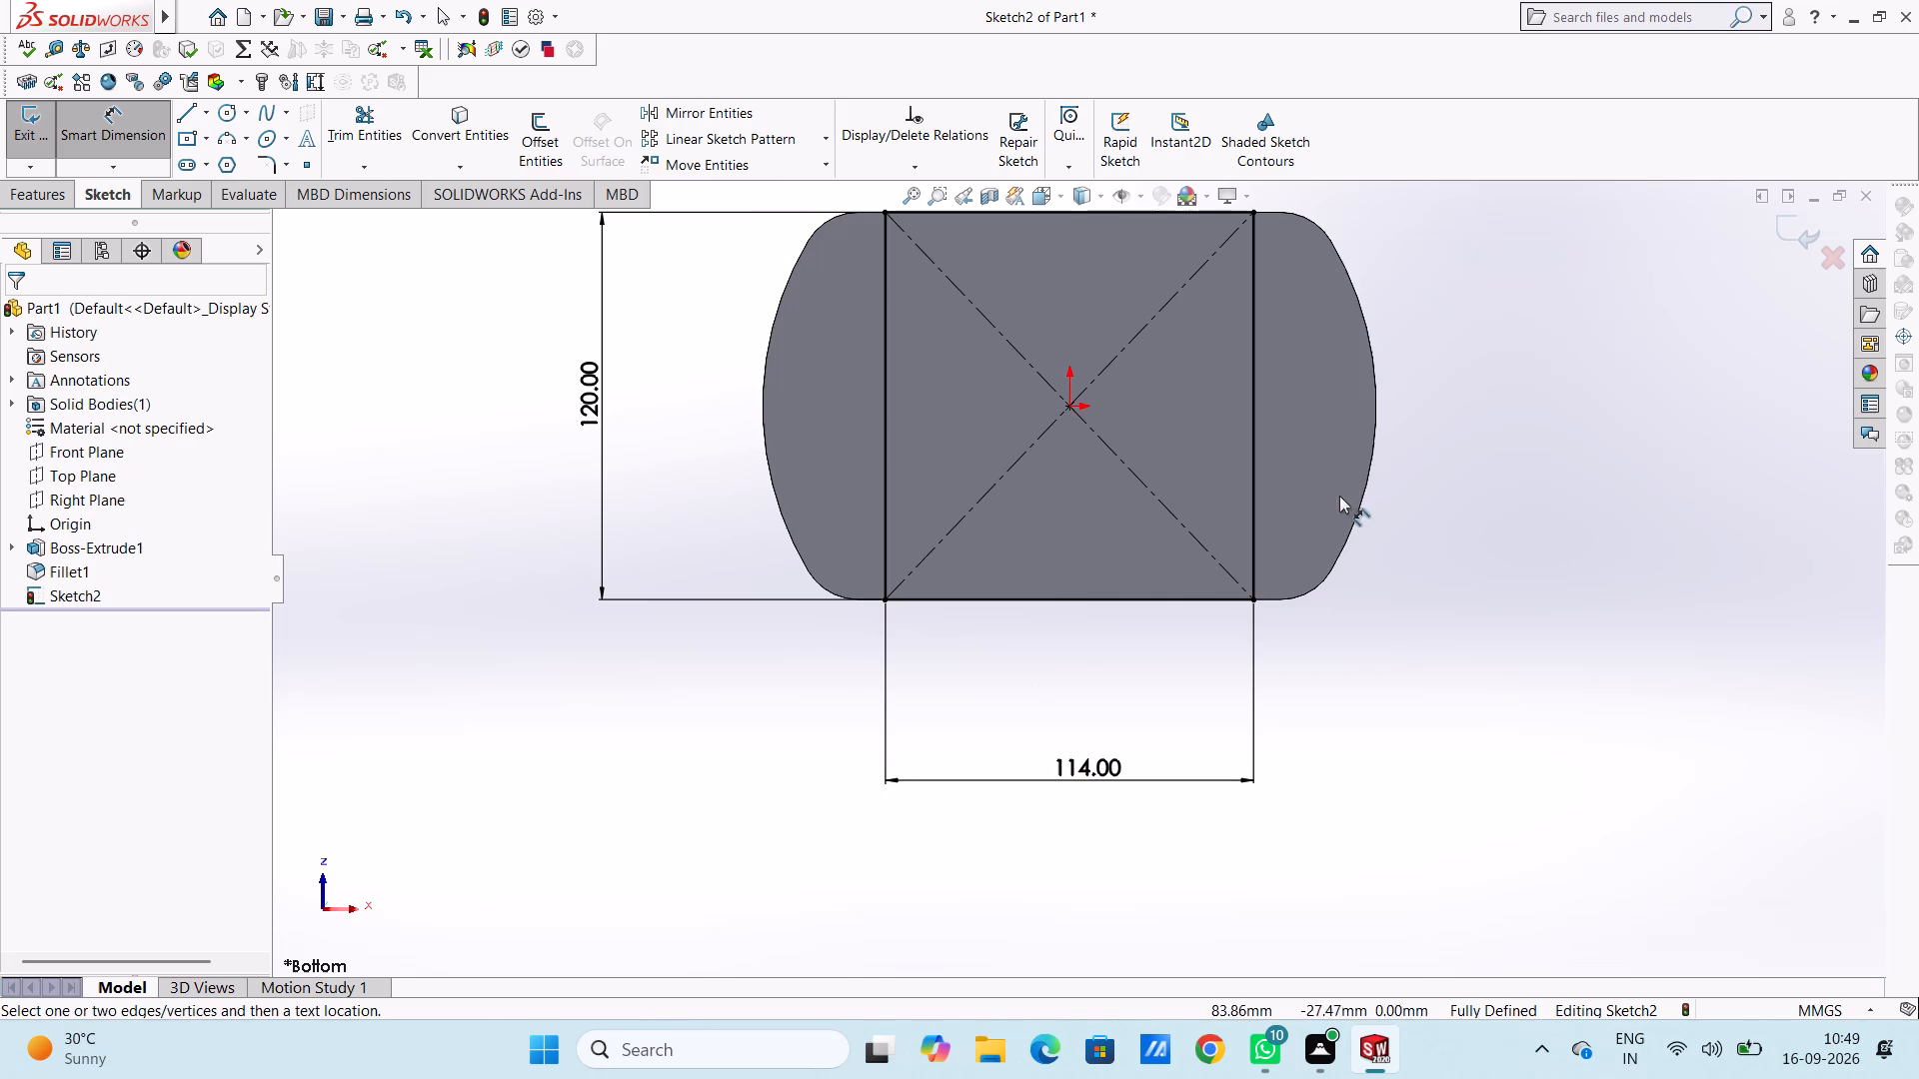
Sketch a circle of 13 mm radius centred on each of the rectangle's two upper corners.
scroll(1339, 498, down, 1)
scroll(1325, 523, up, 2)
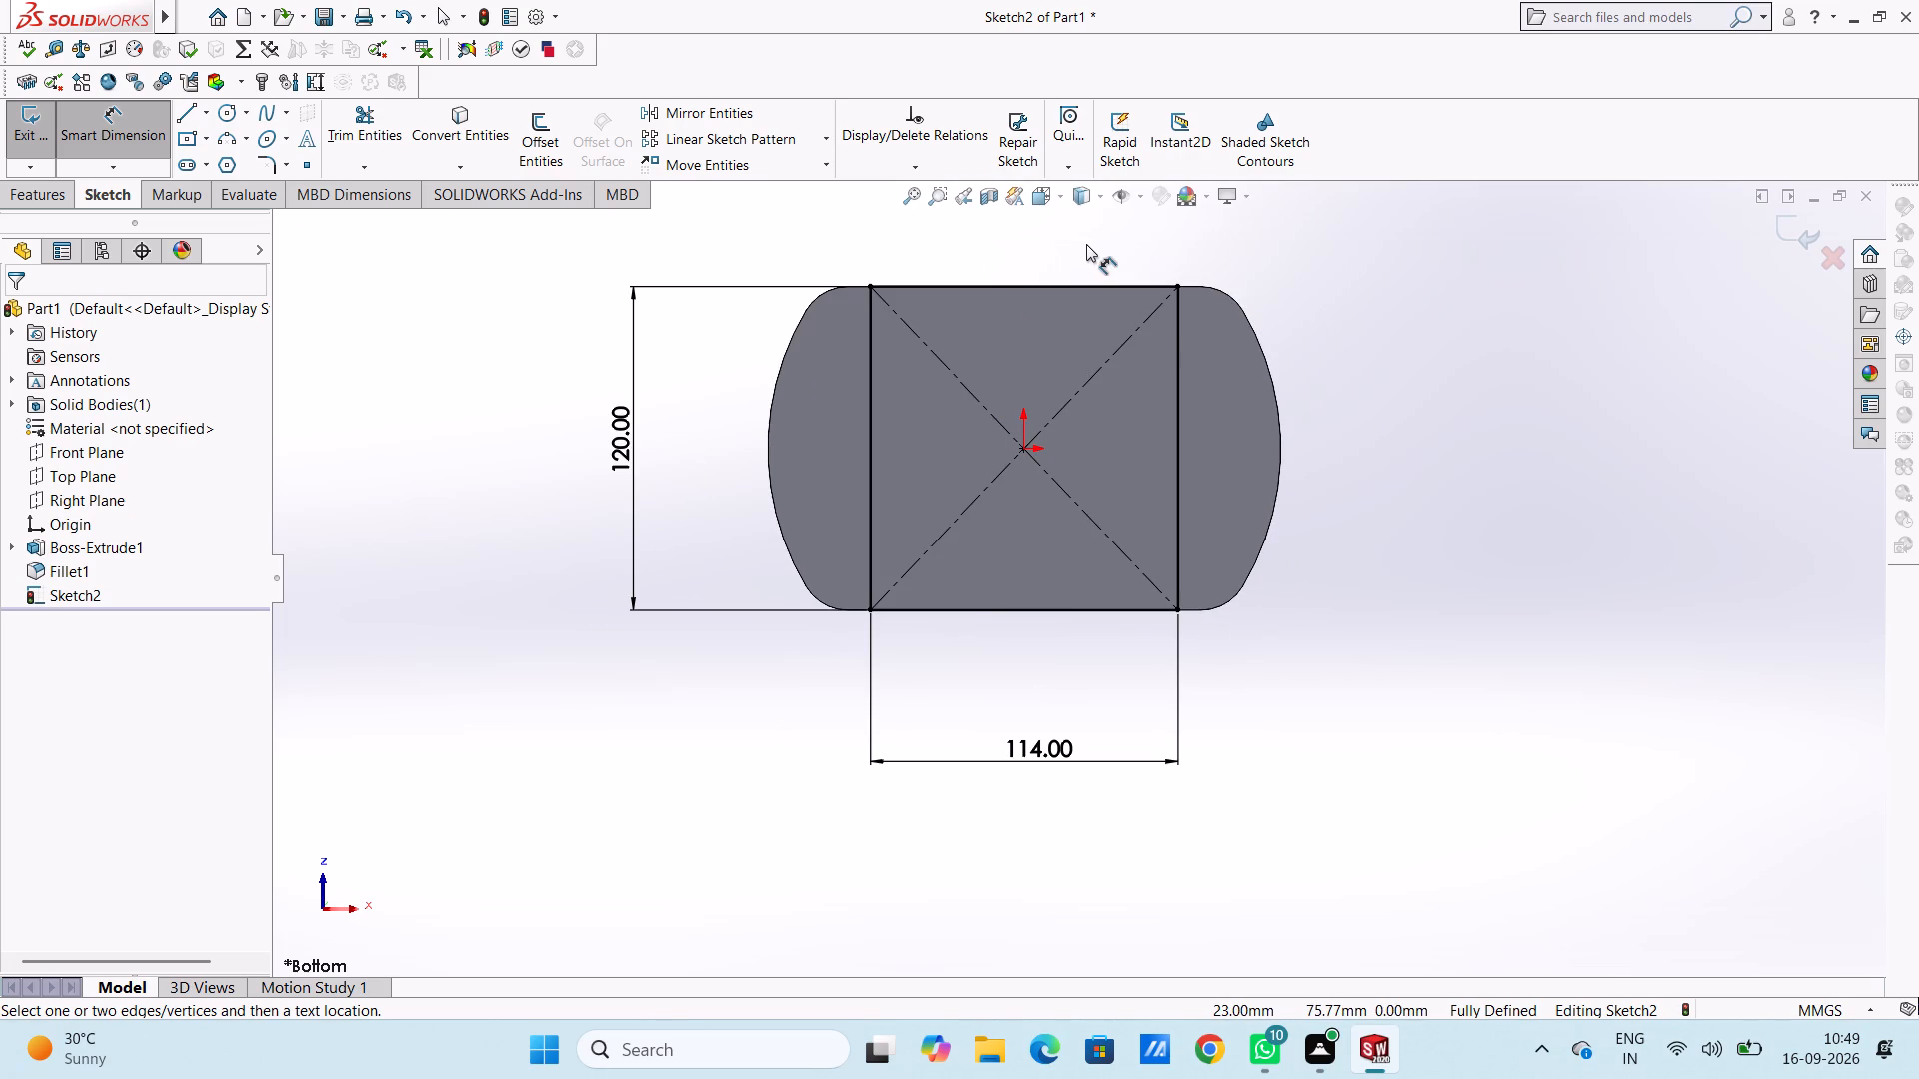
scroll(1086, 244, up, 1)
scroll(1086, 247, down, 1)
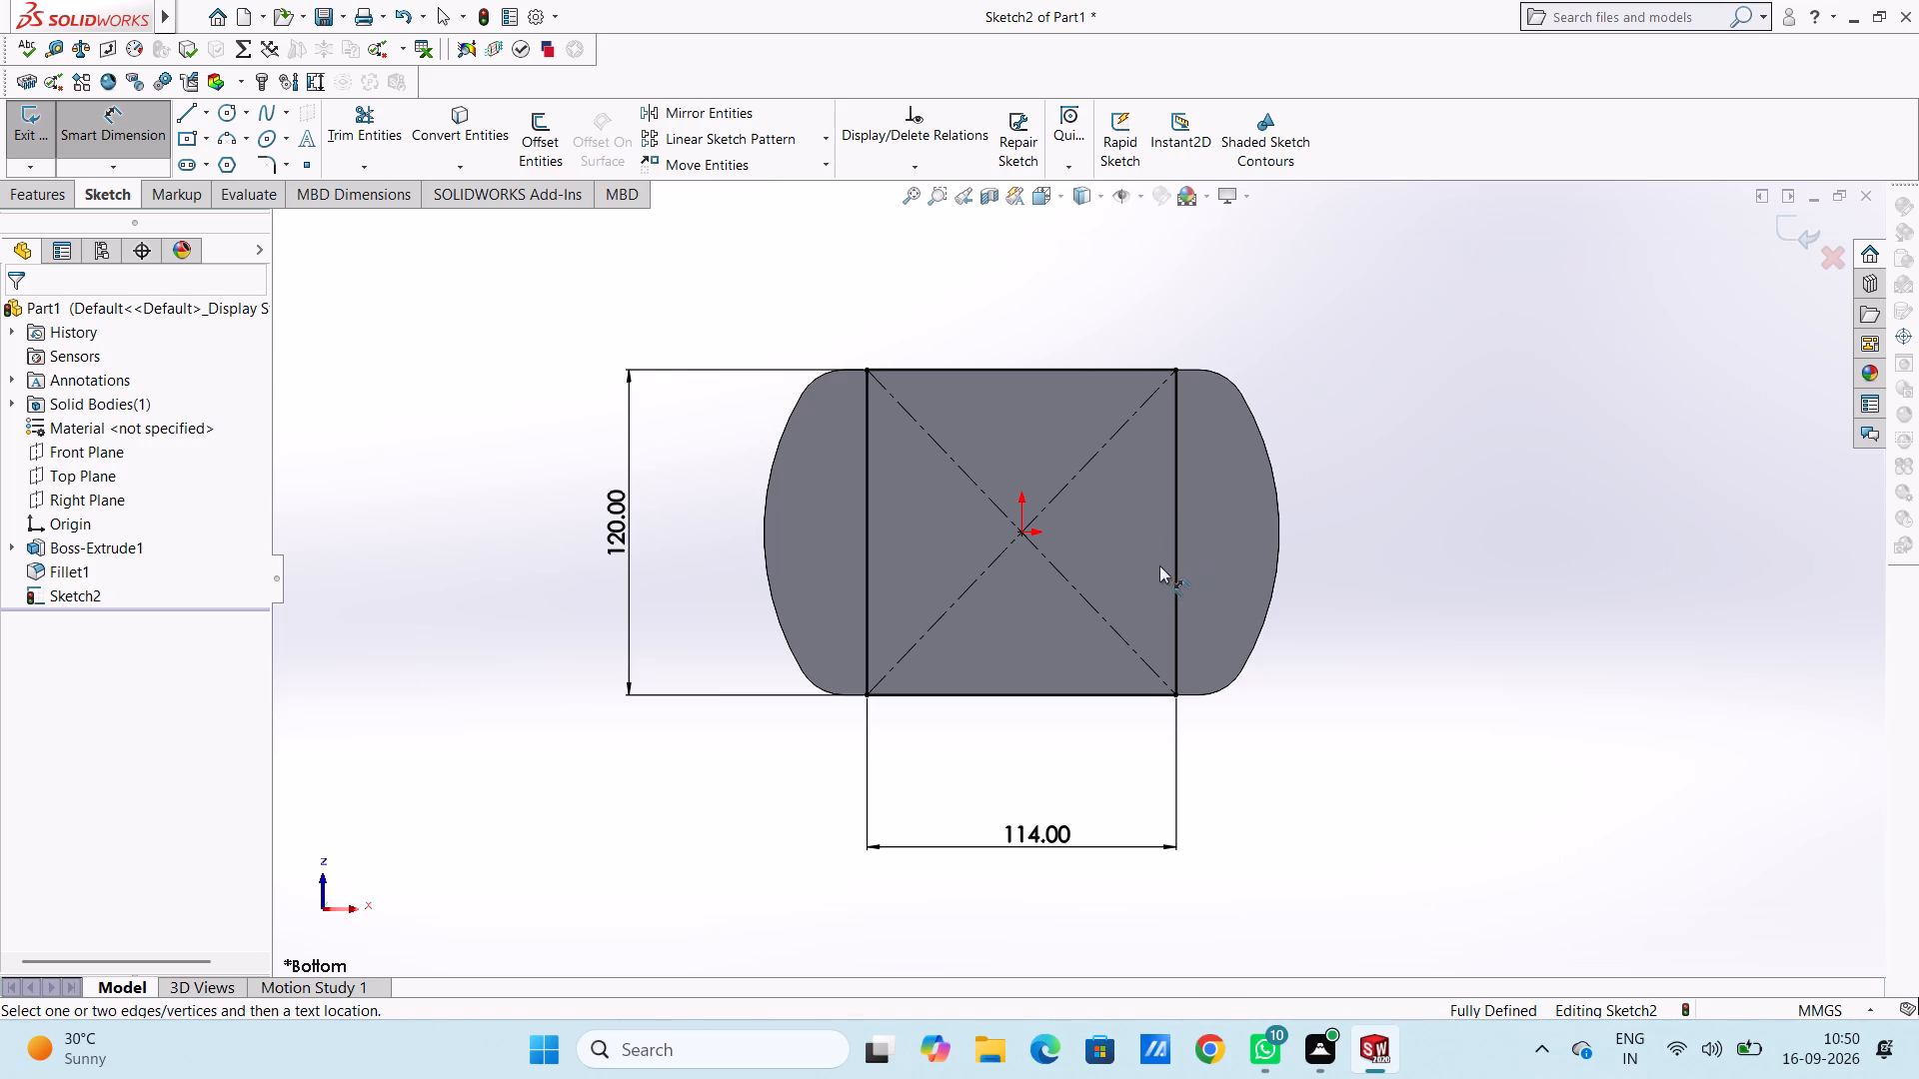
click(229, 105)
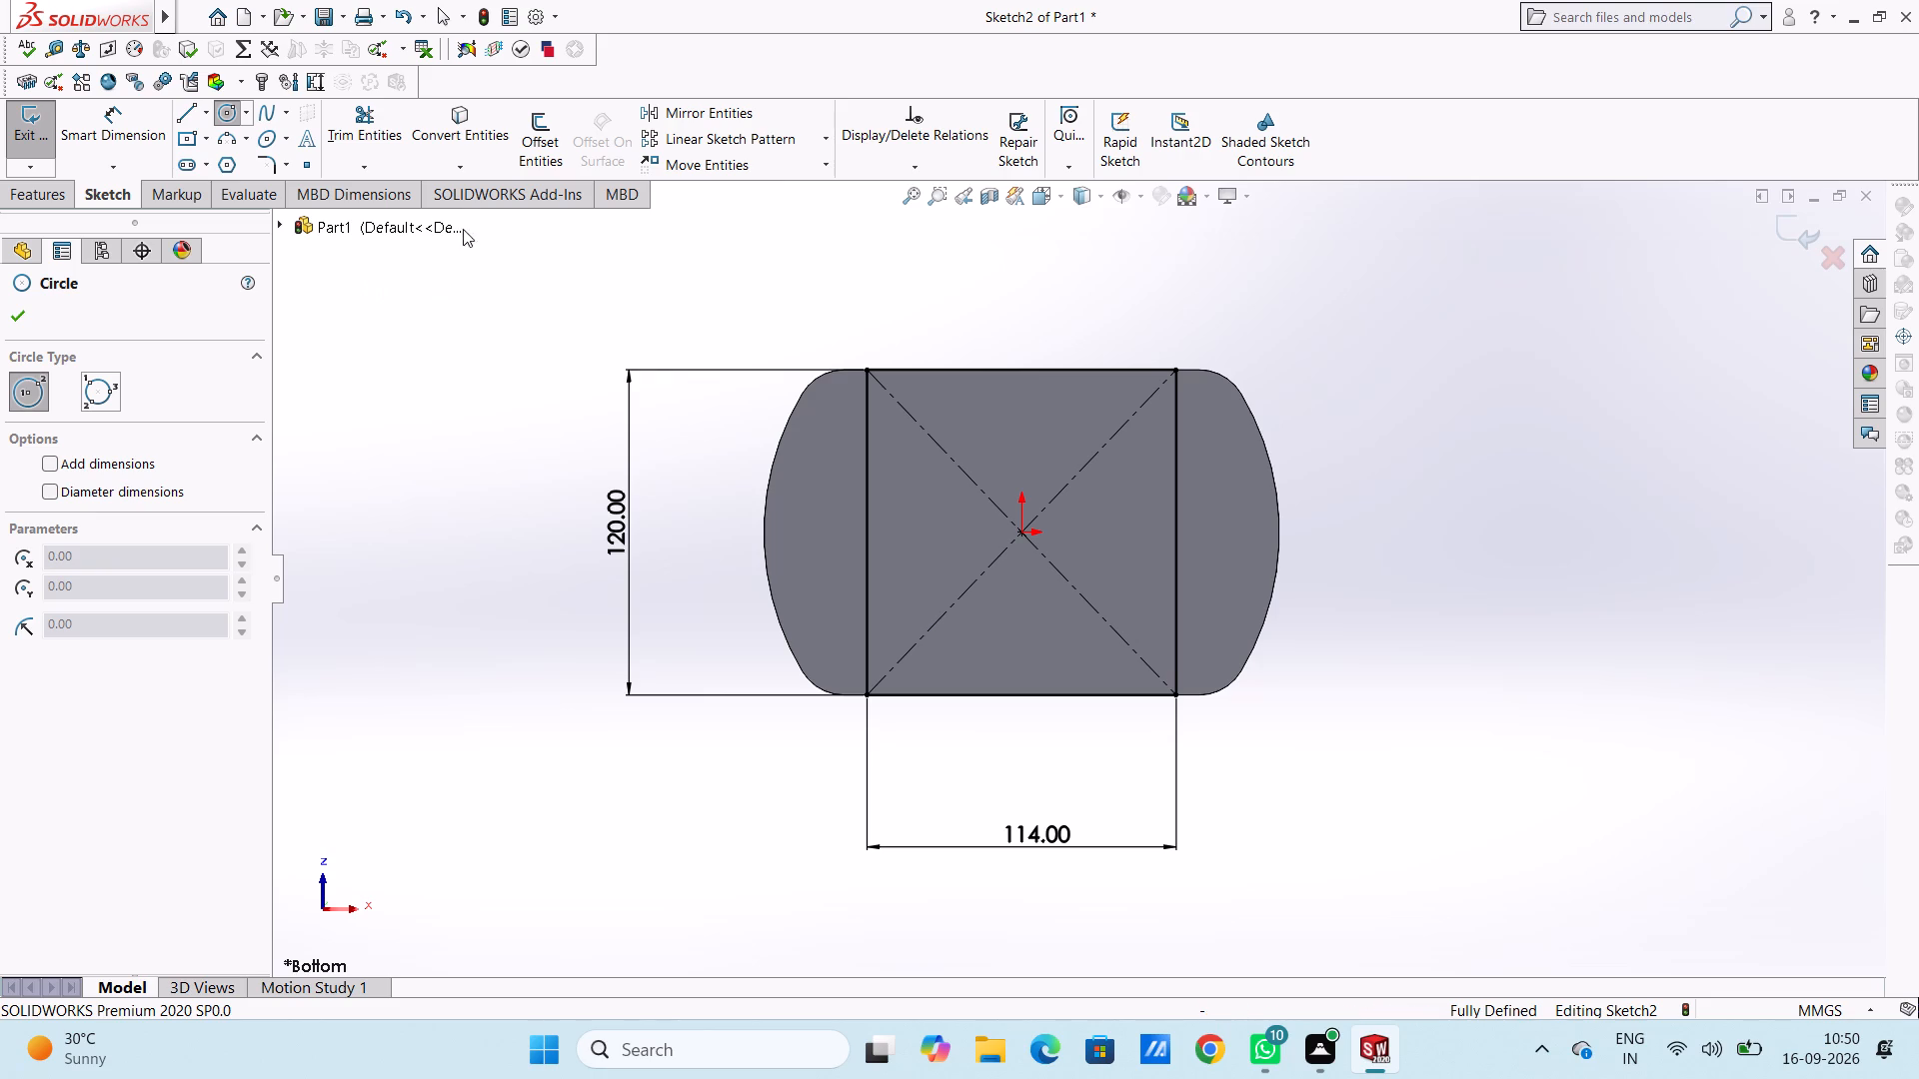
click(866, 372)
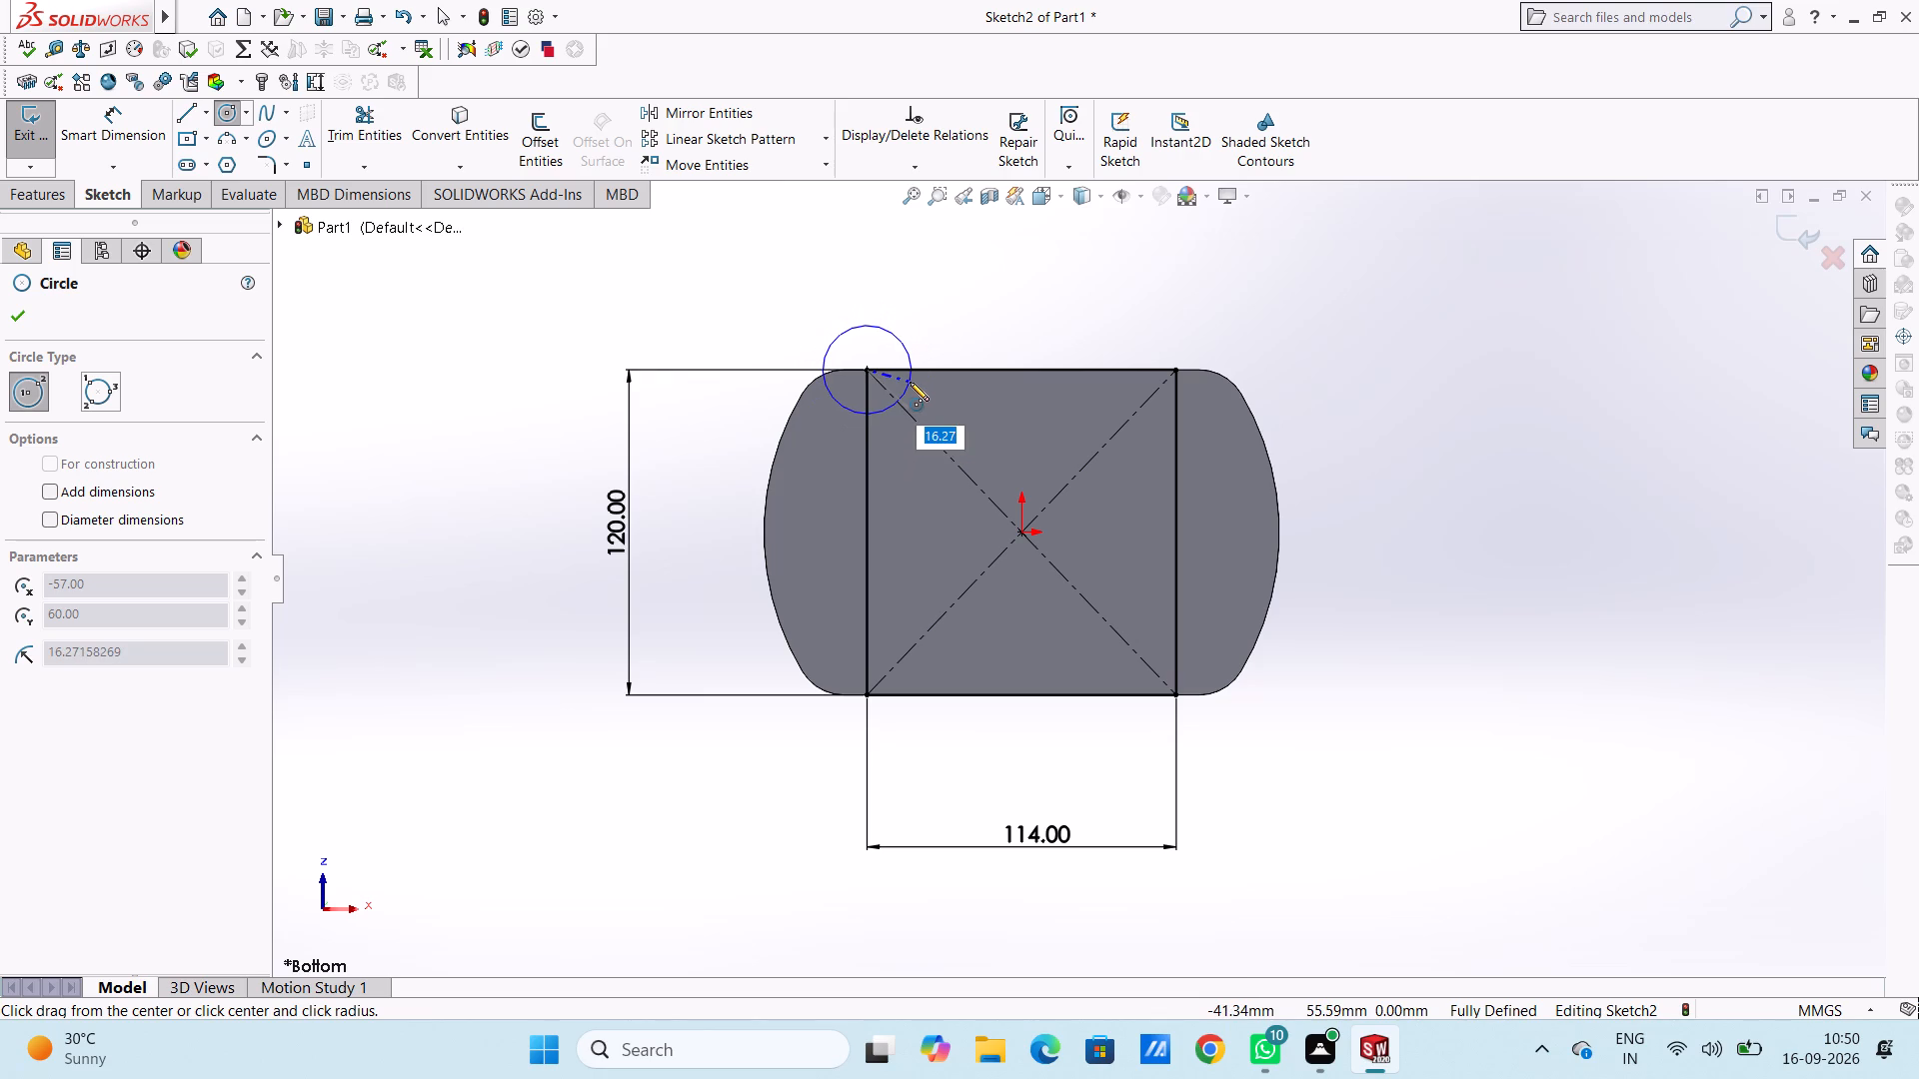
text(13)
key(Return)
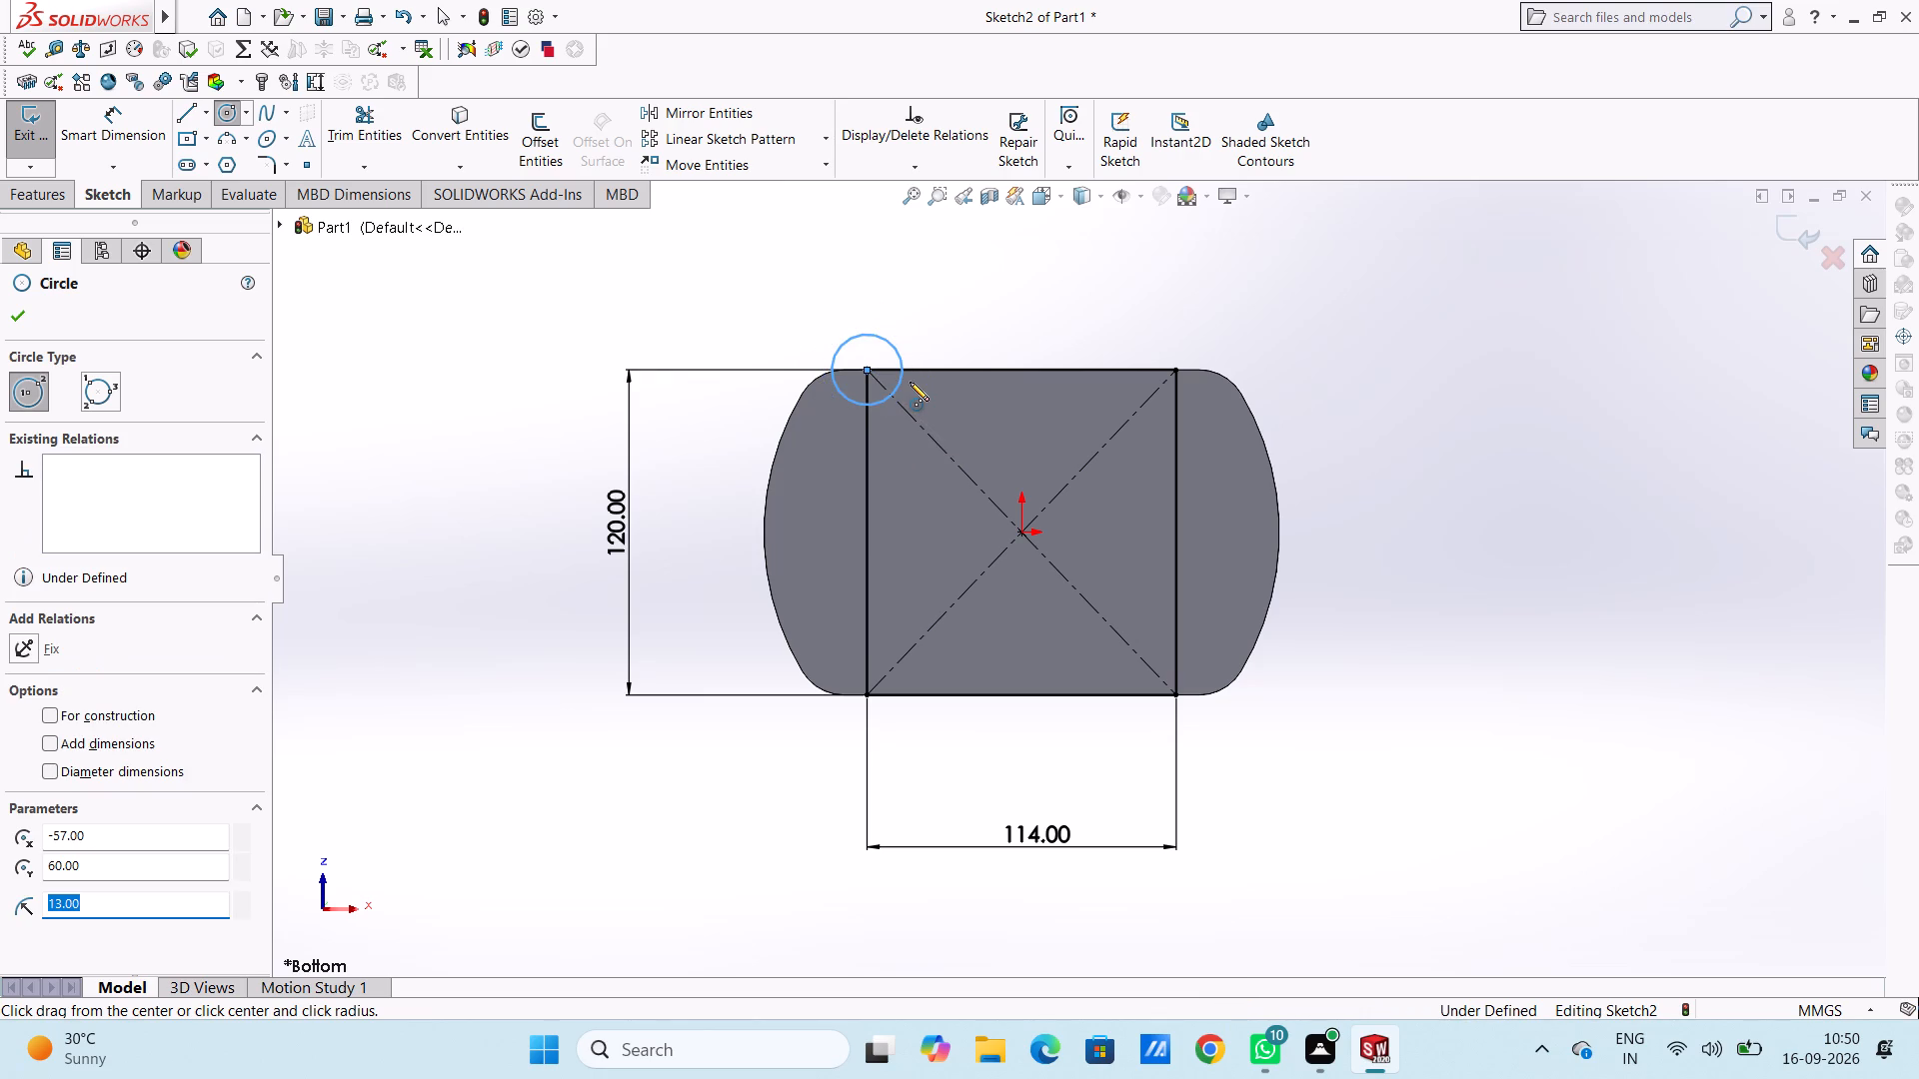
click(1173, 367)
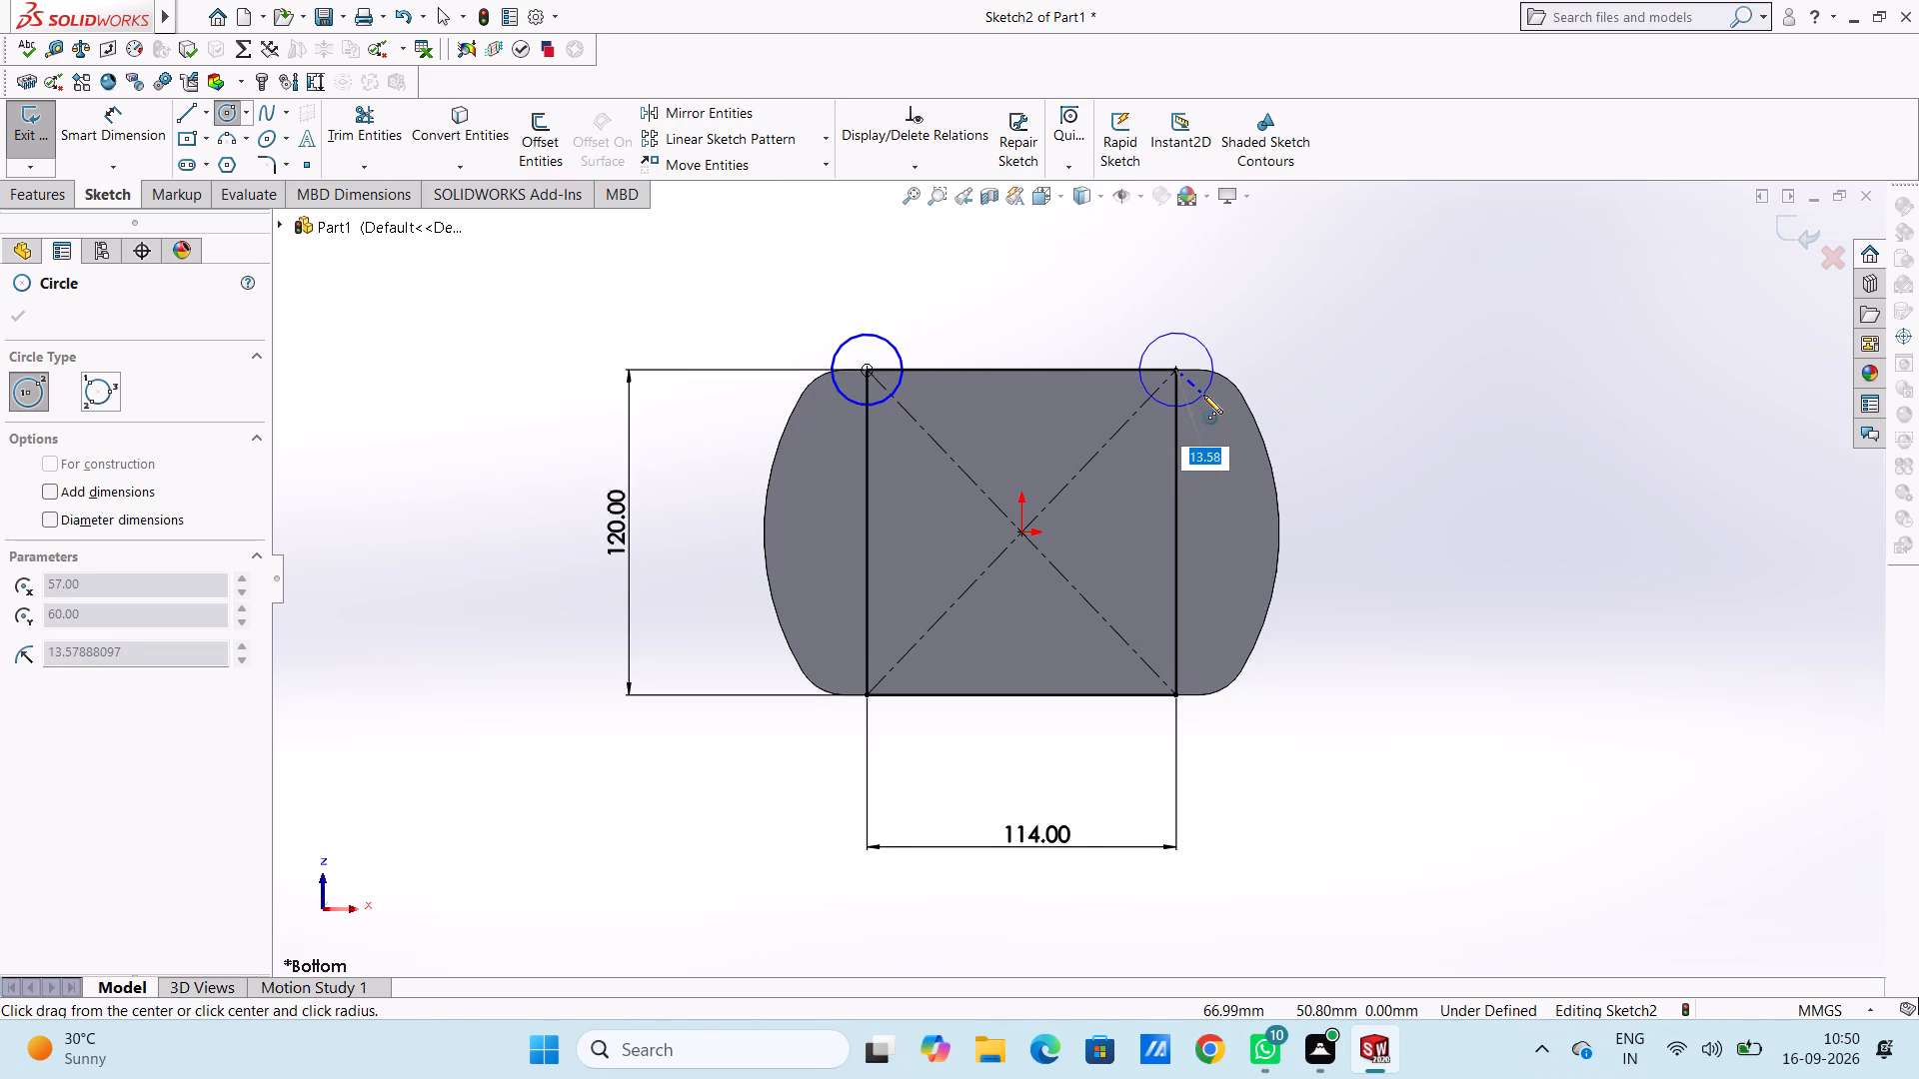
text(13)
key(Return)
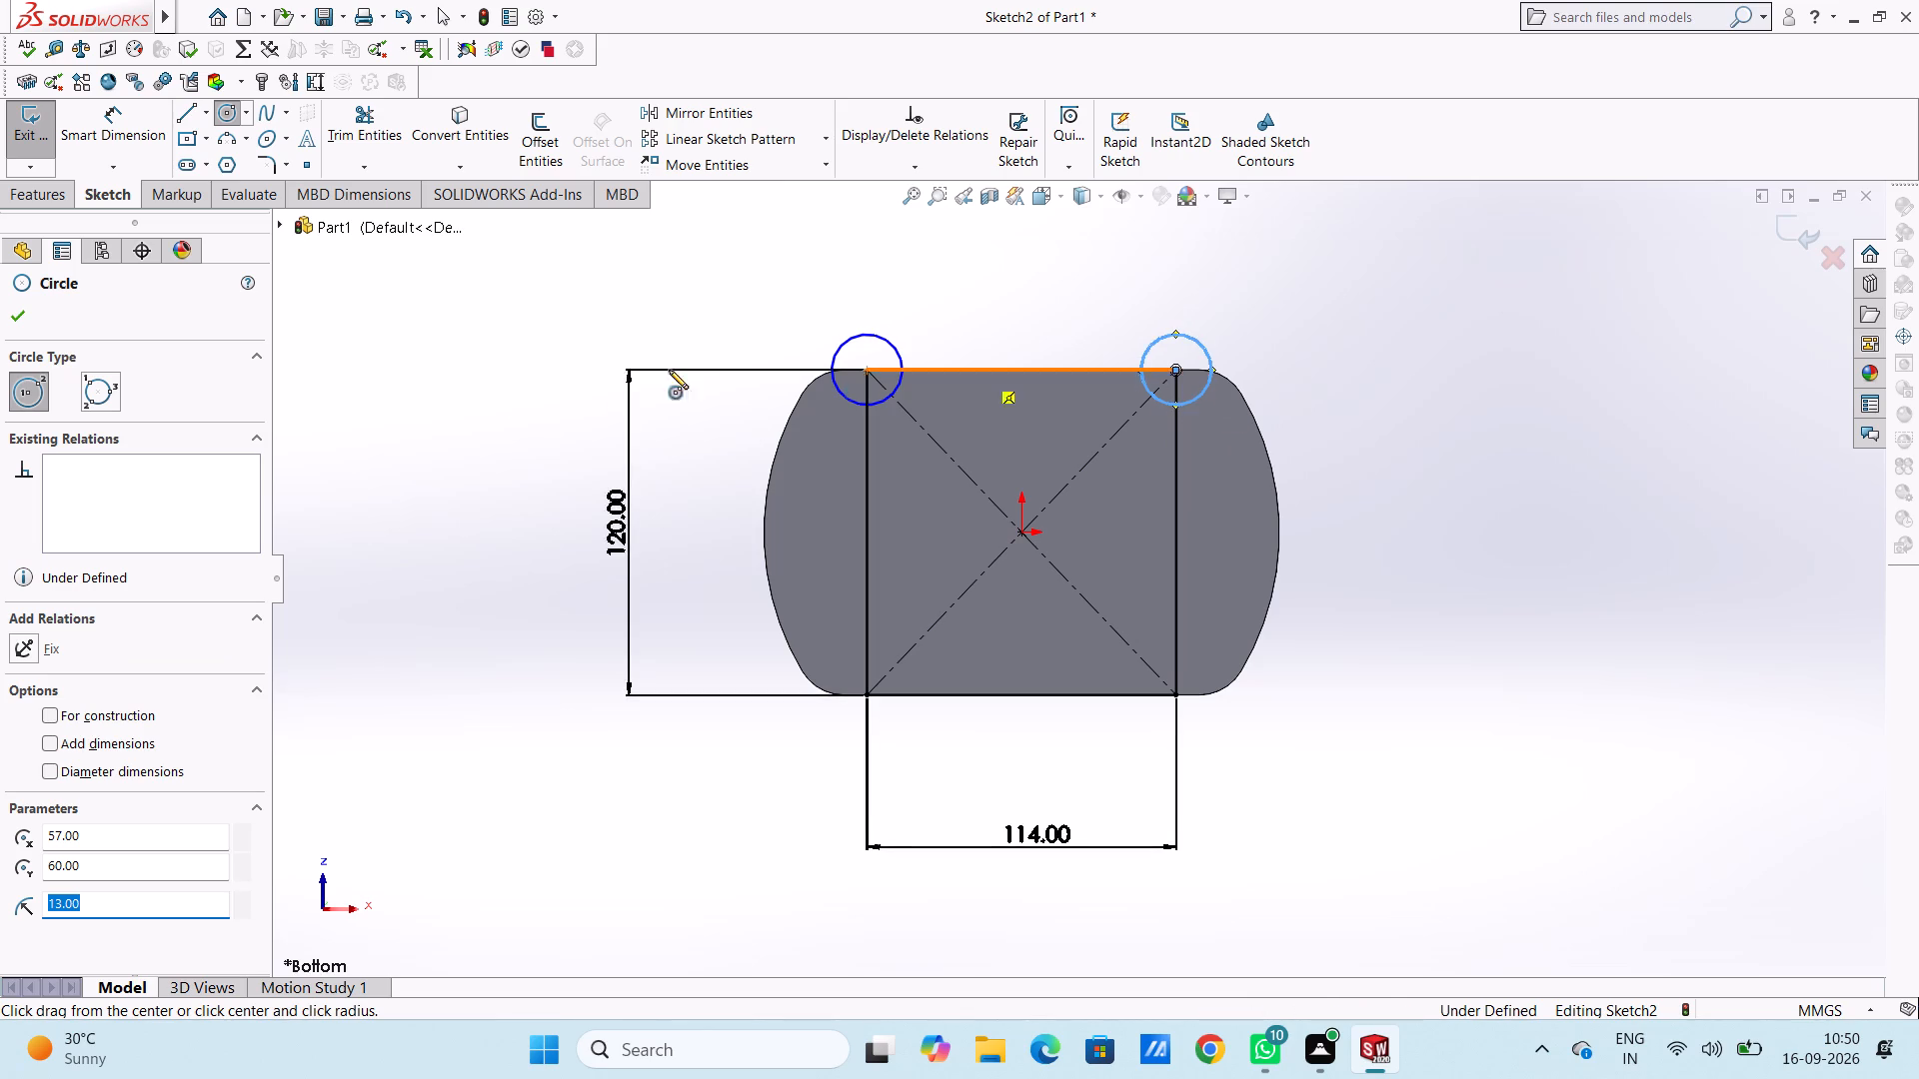
Draw a horizontal line through the origin joining the midpoints of the rectangle's two vertical sides.
click(183, 108)
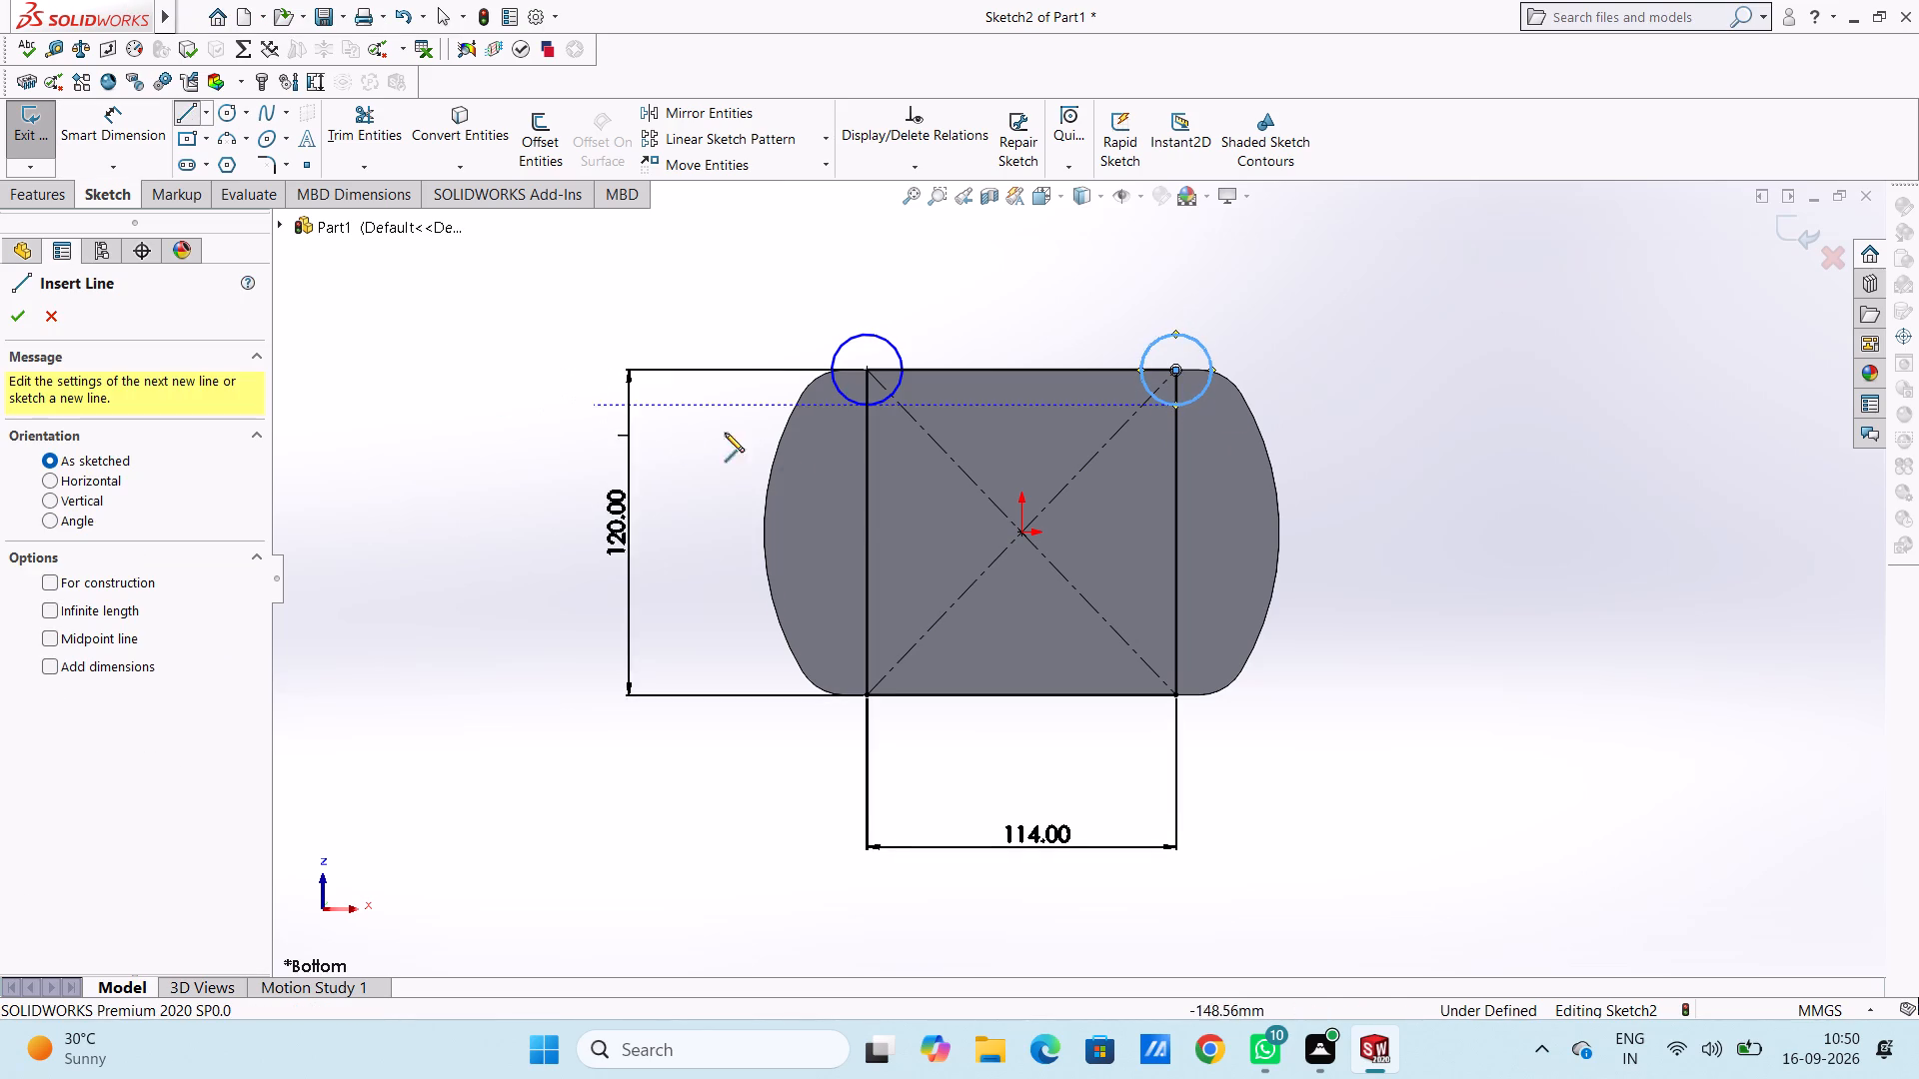
click(866, 535)
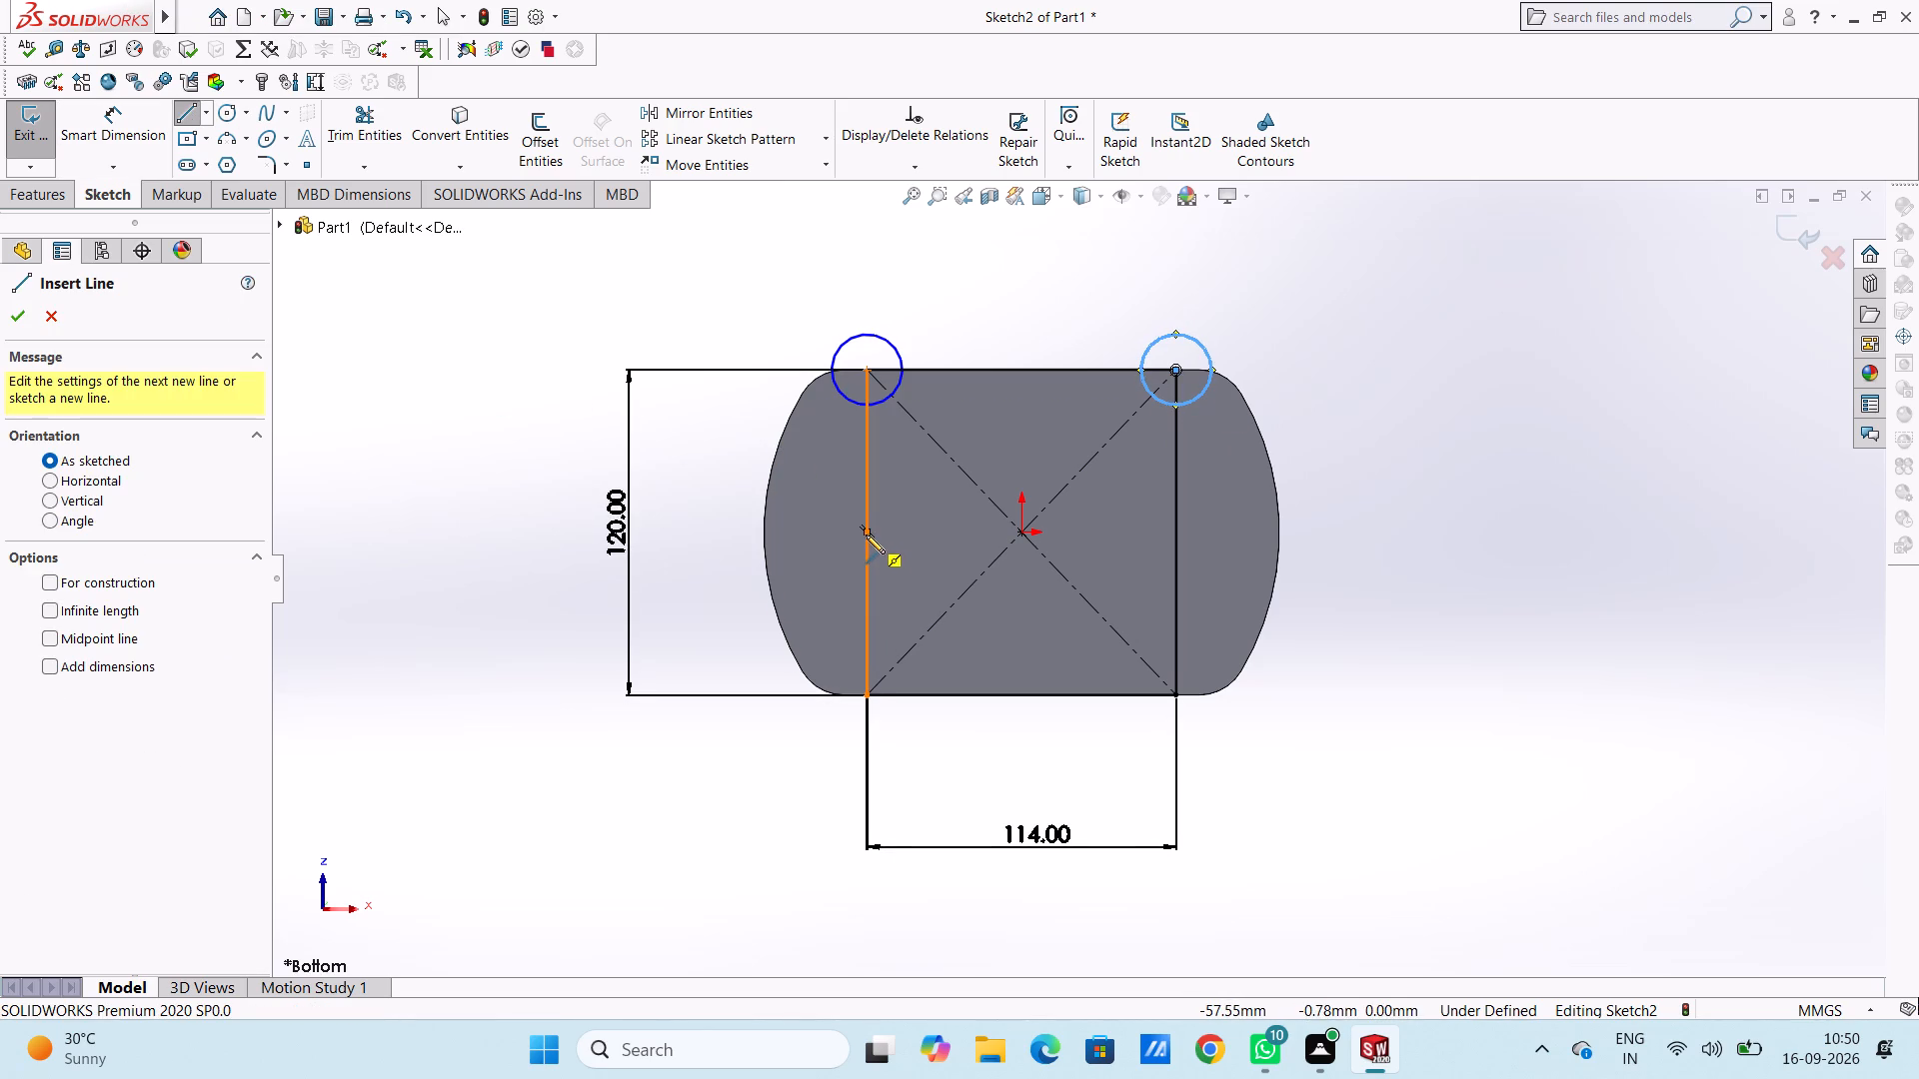
click(1175, 533)
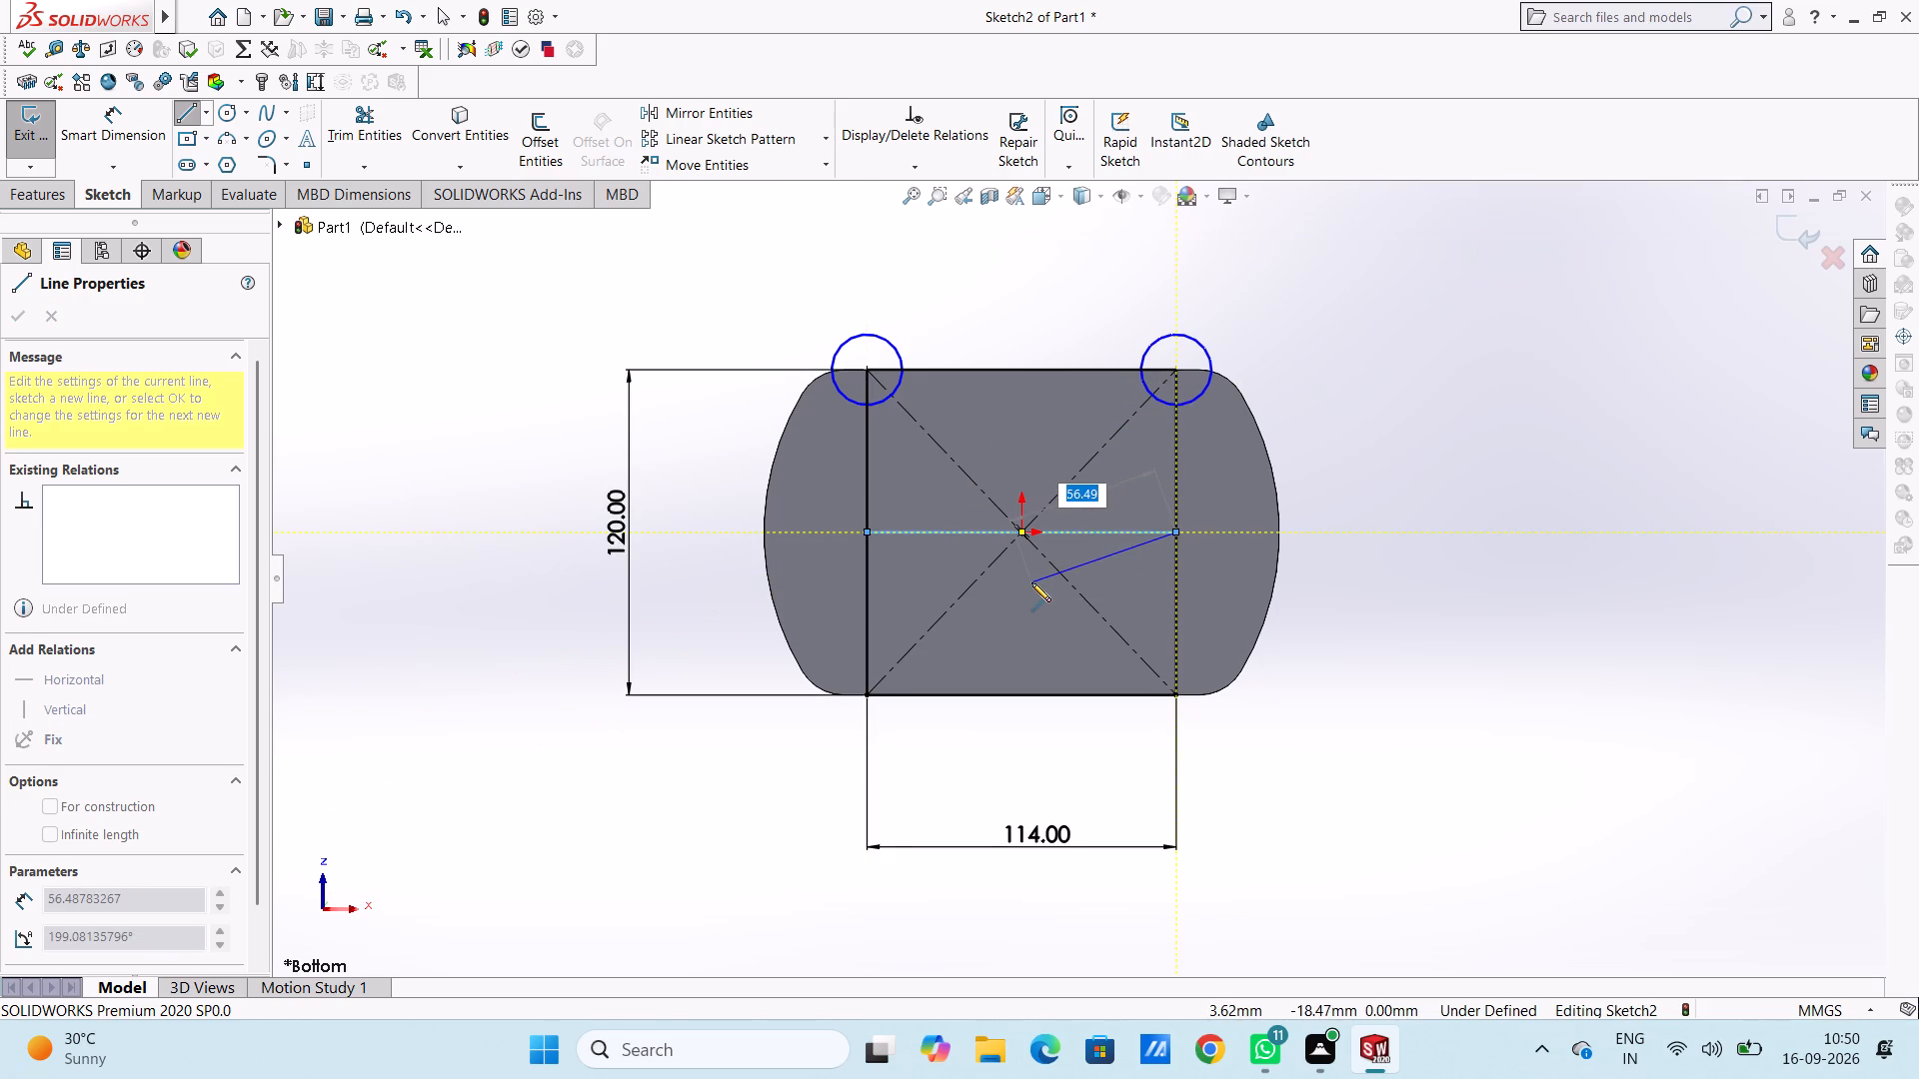
key(Escape)
key(Escape)
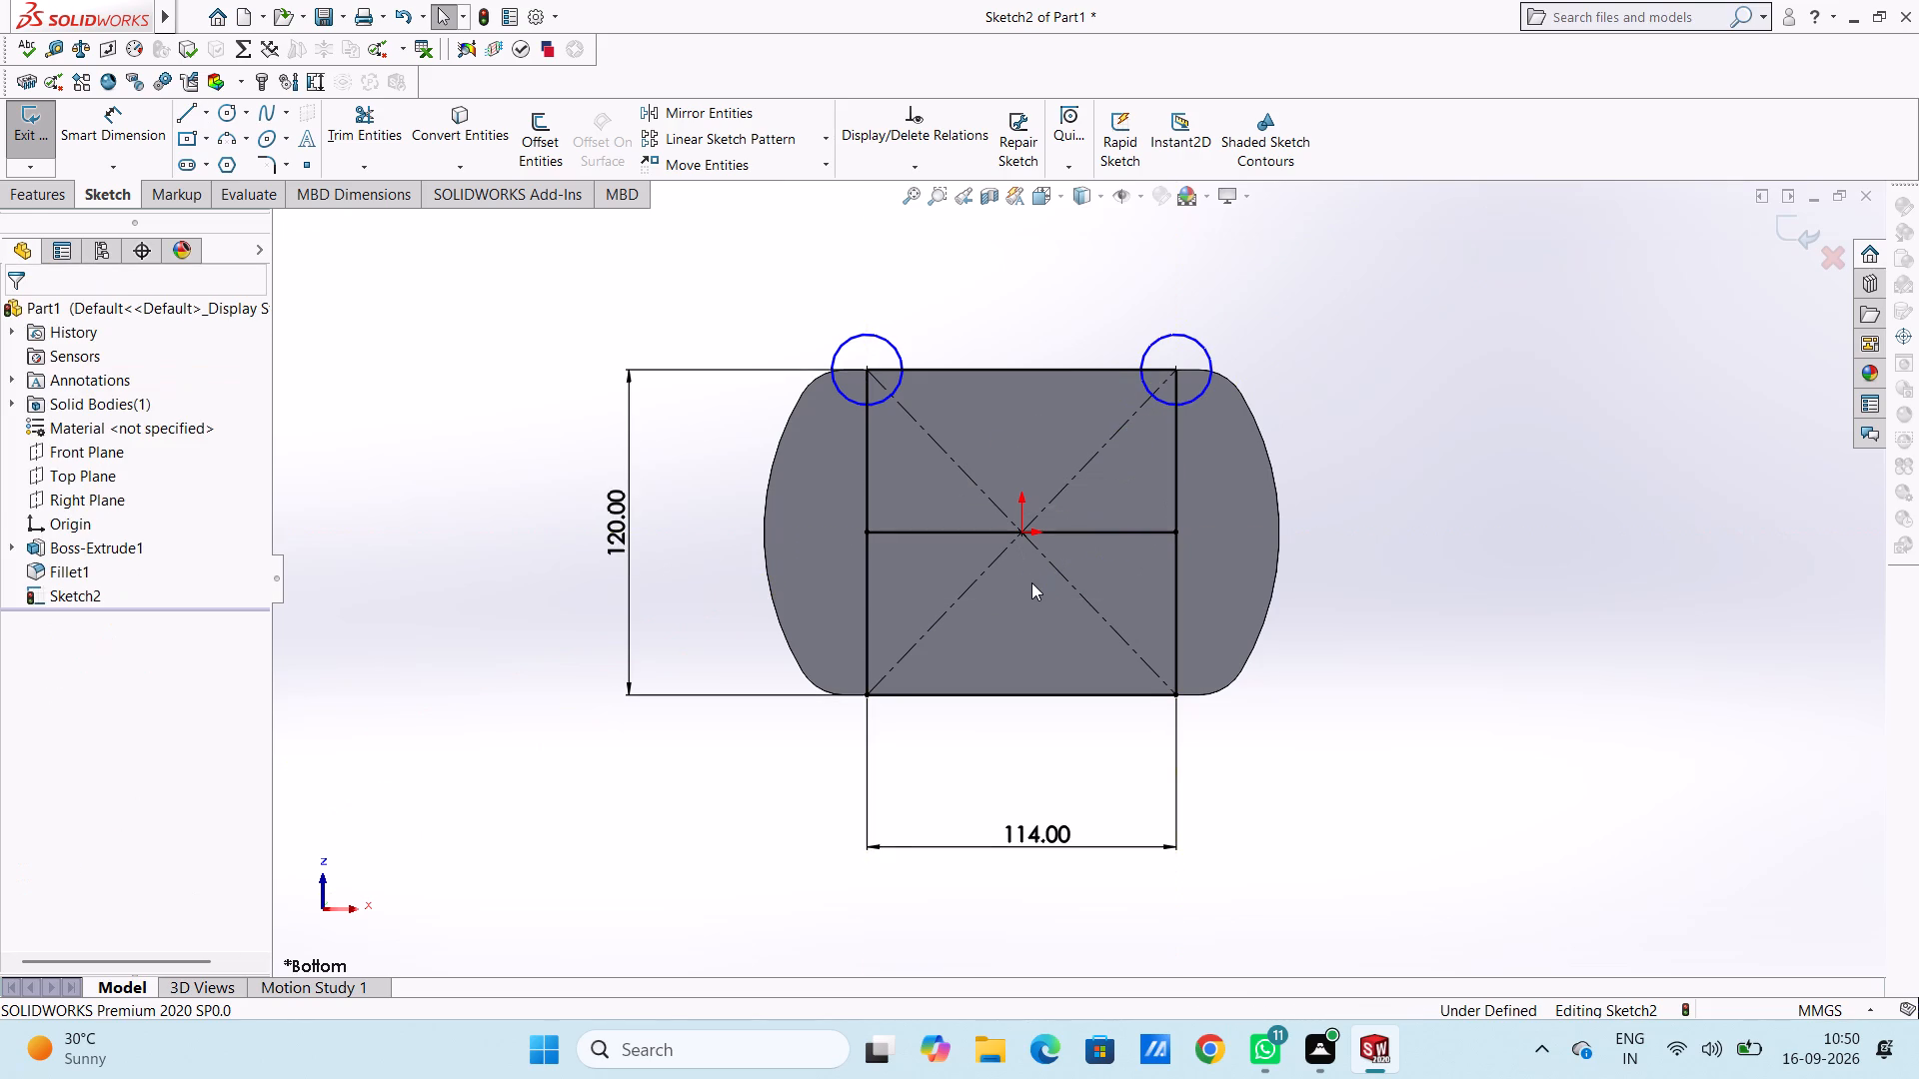
Dimension the diameter of the circle at the rectangle's upper-left corner.
click(90, 122)
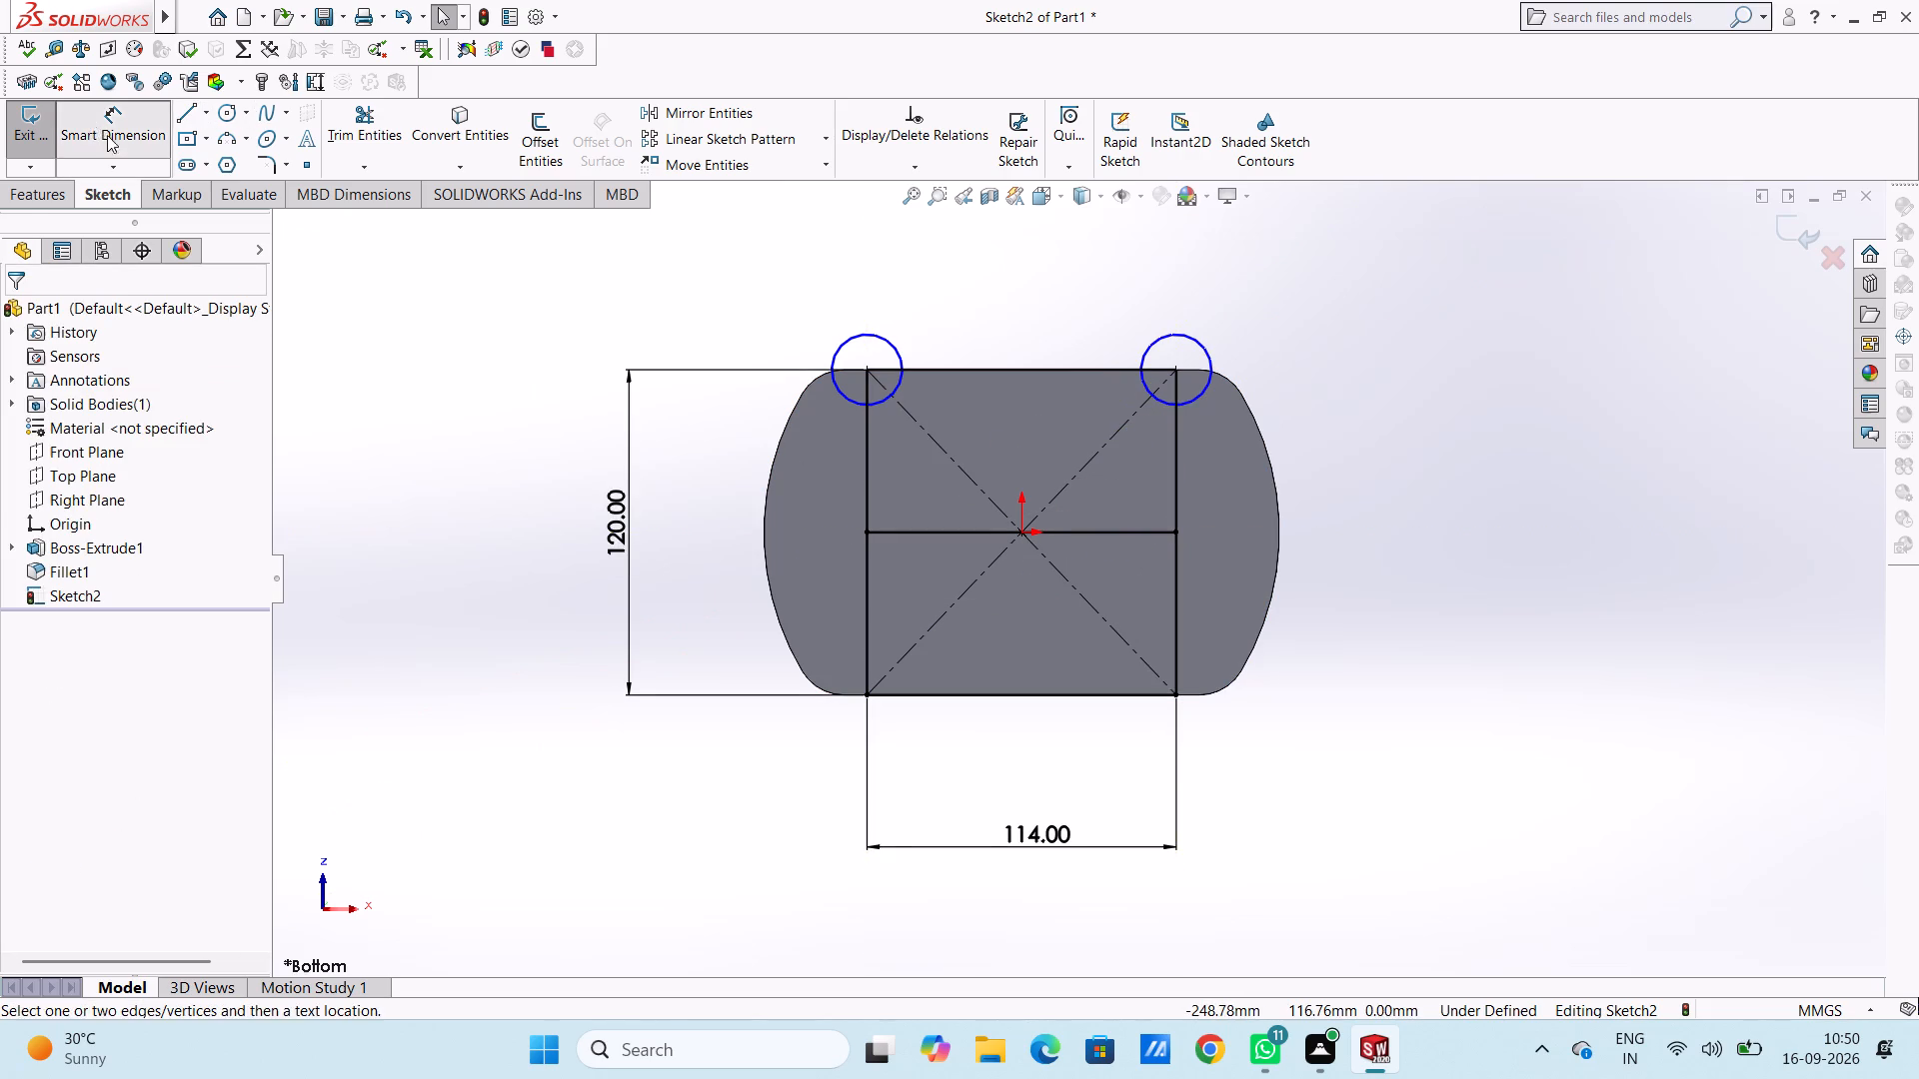
click(867, 330)
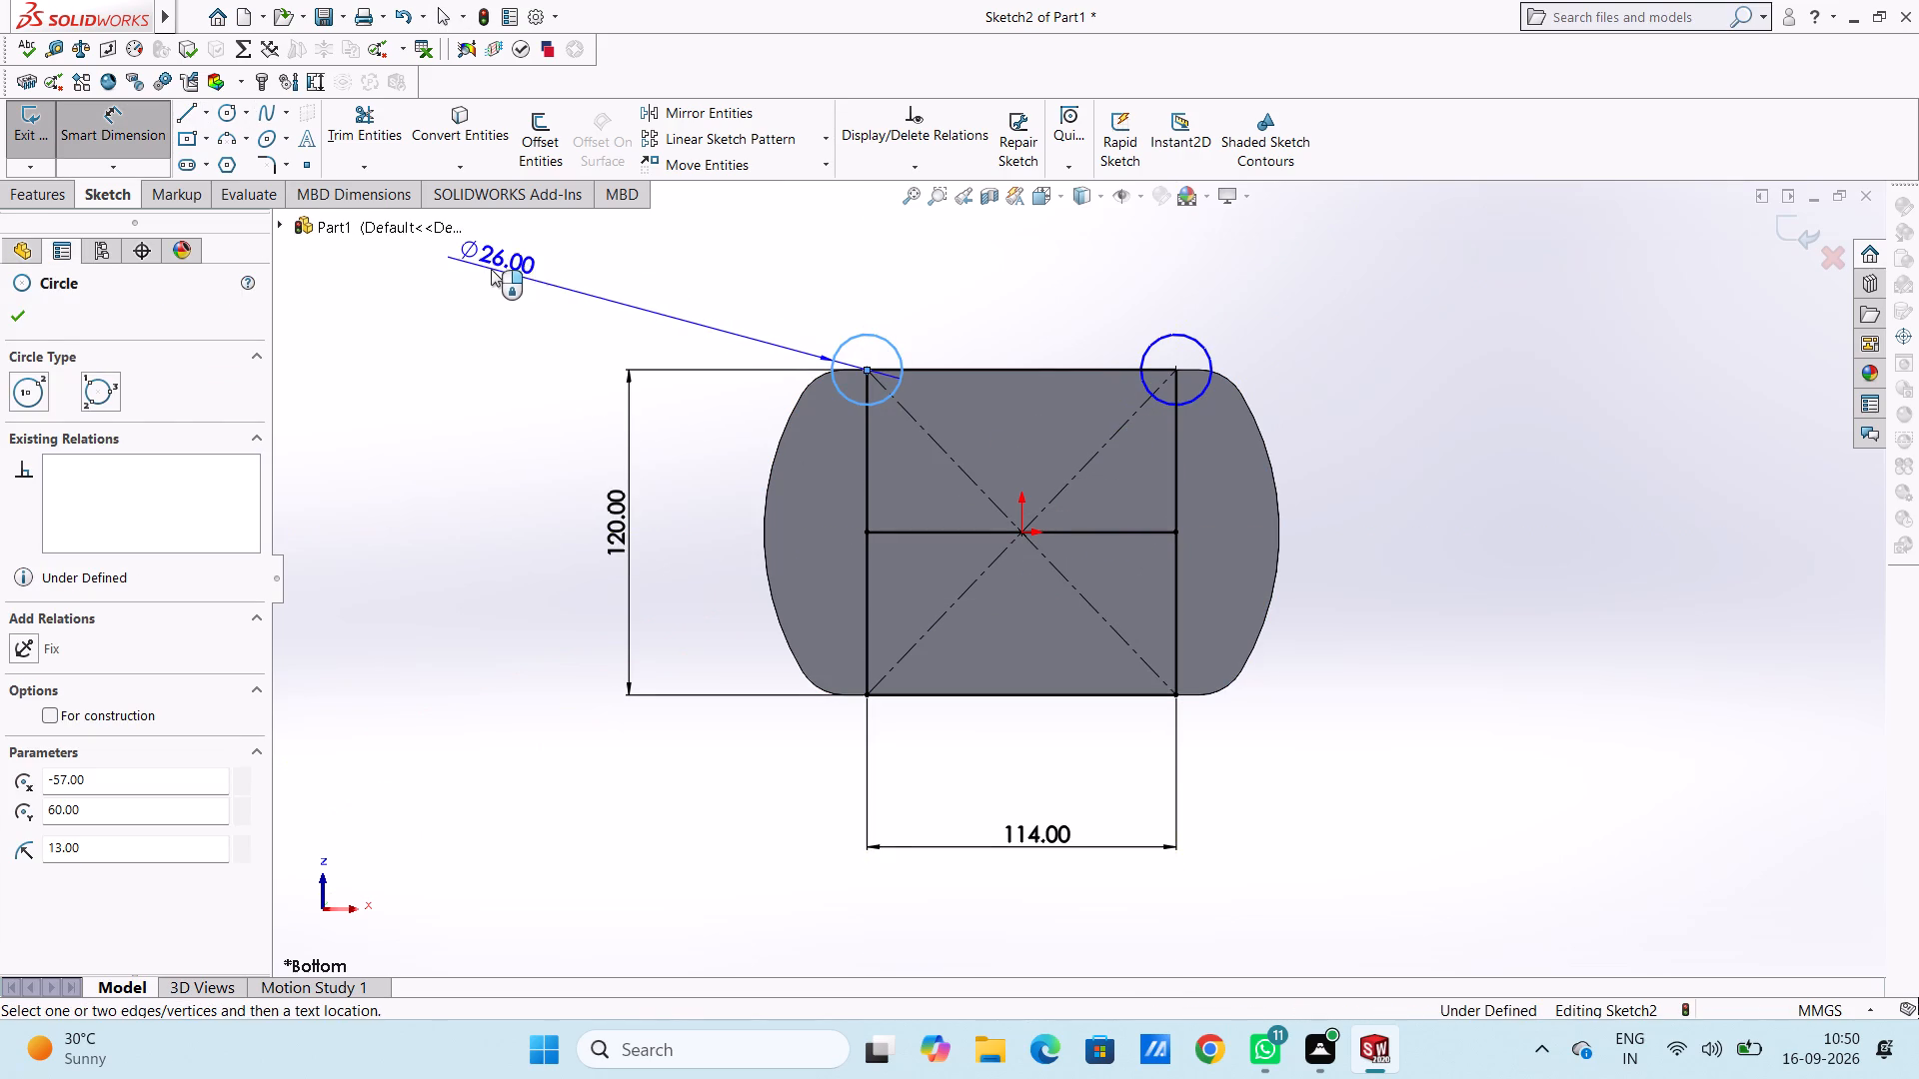
click(478, 284)
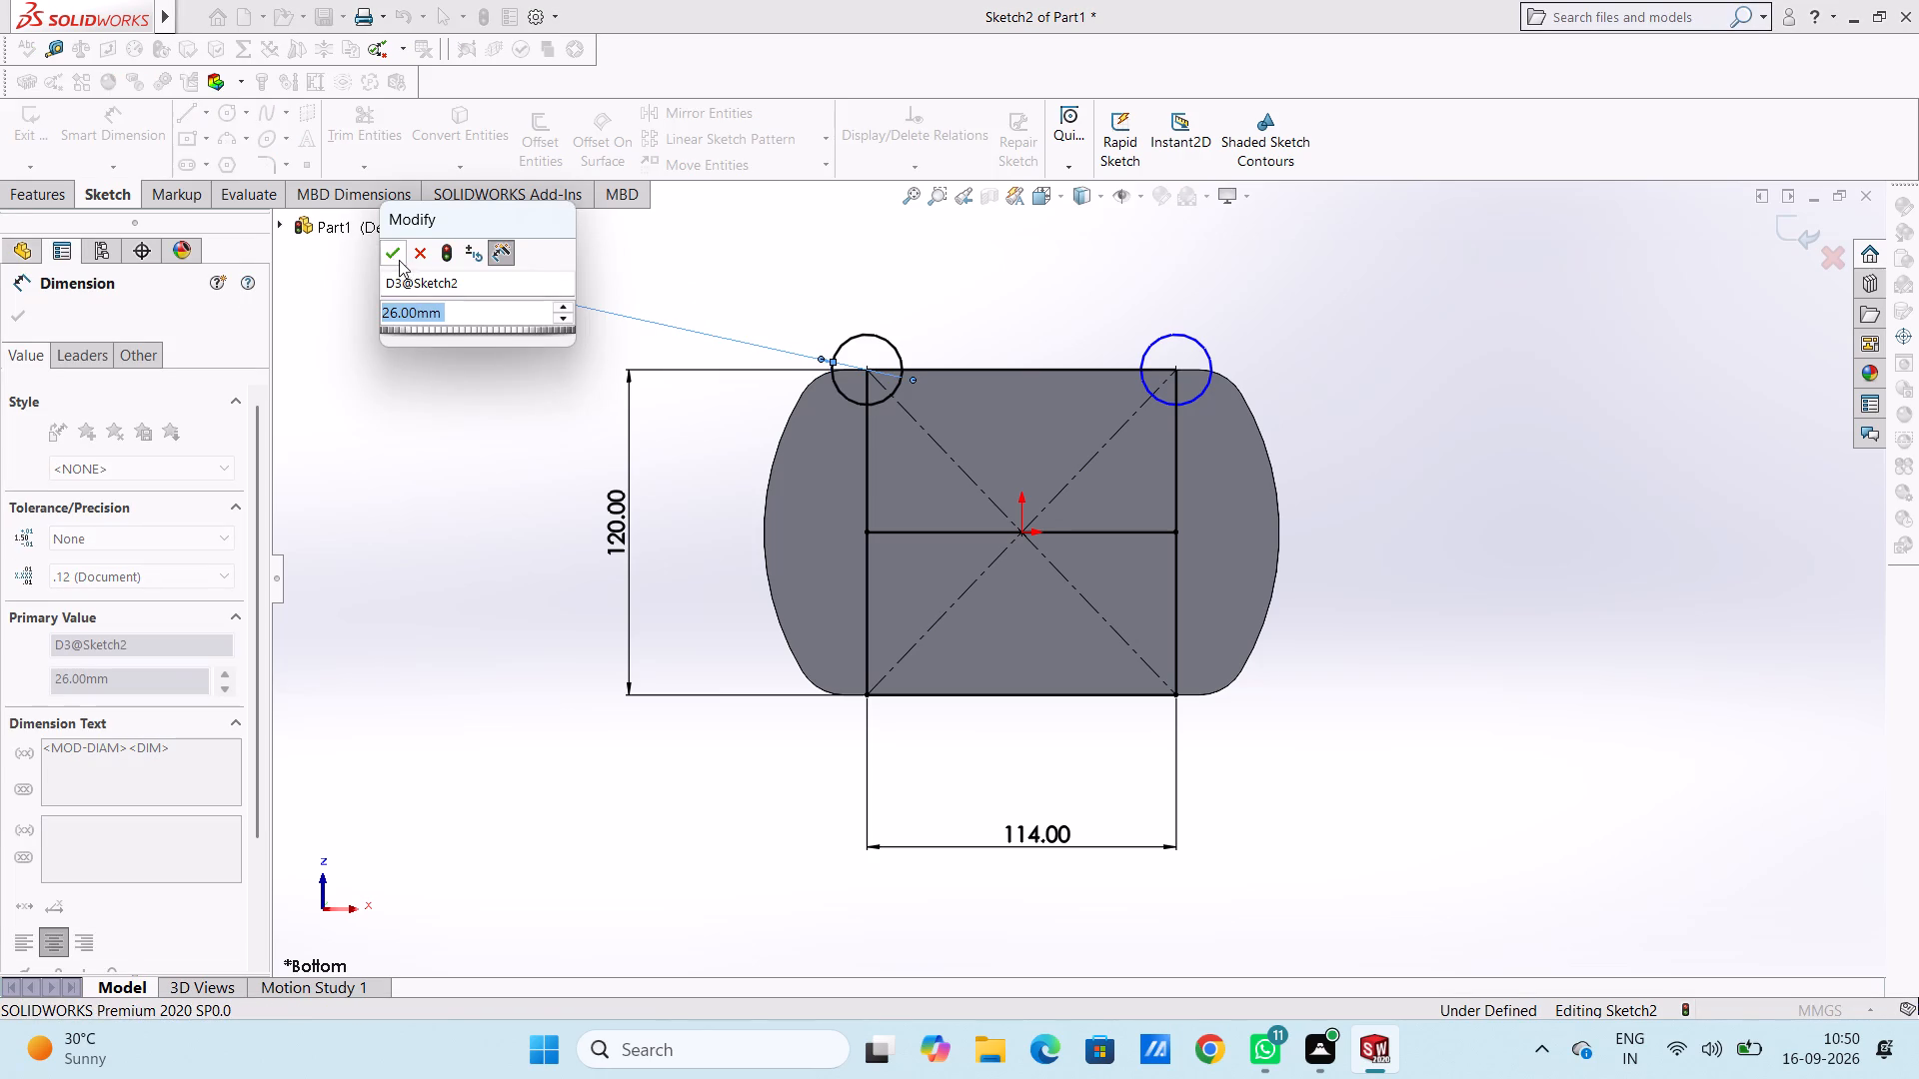
click(397, 259)
click(449, 376)
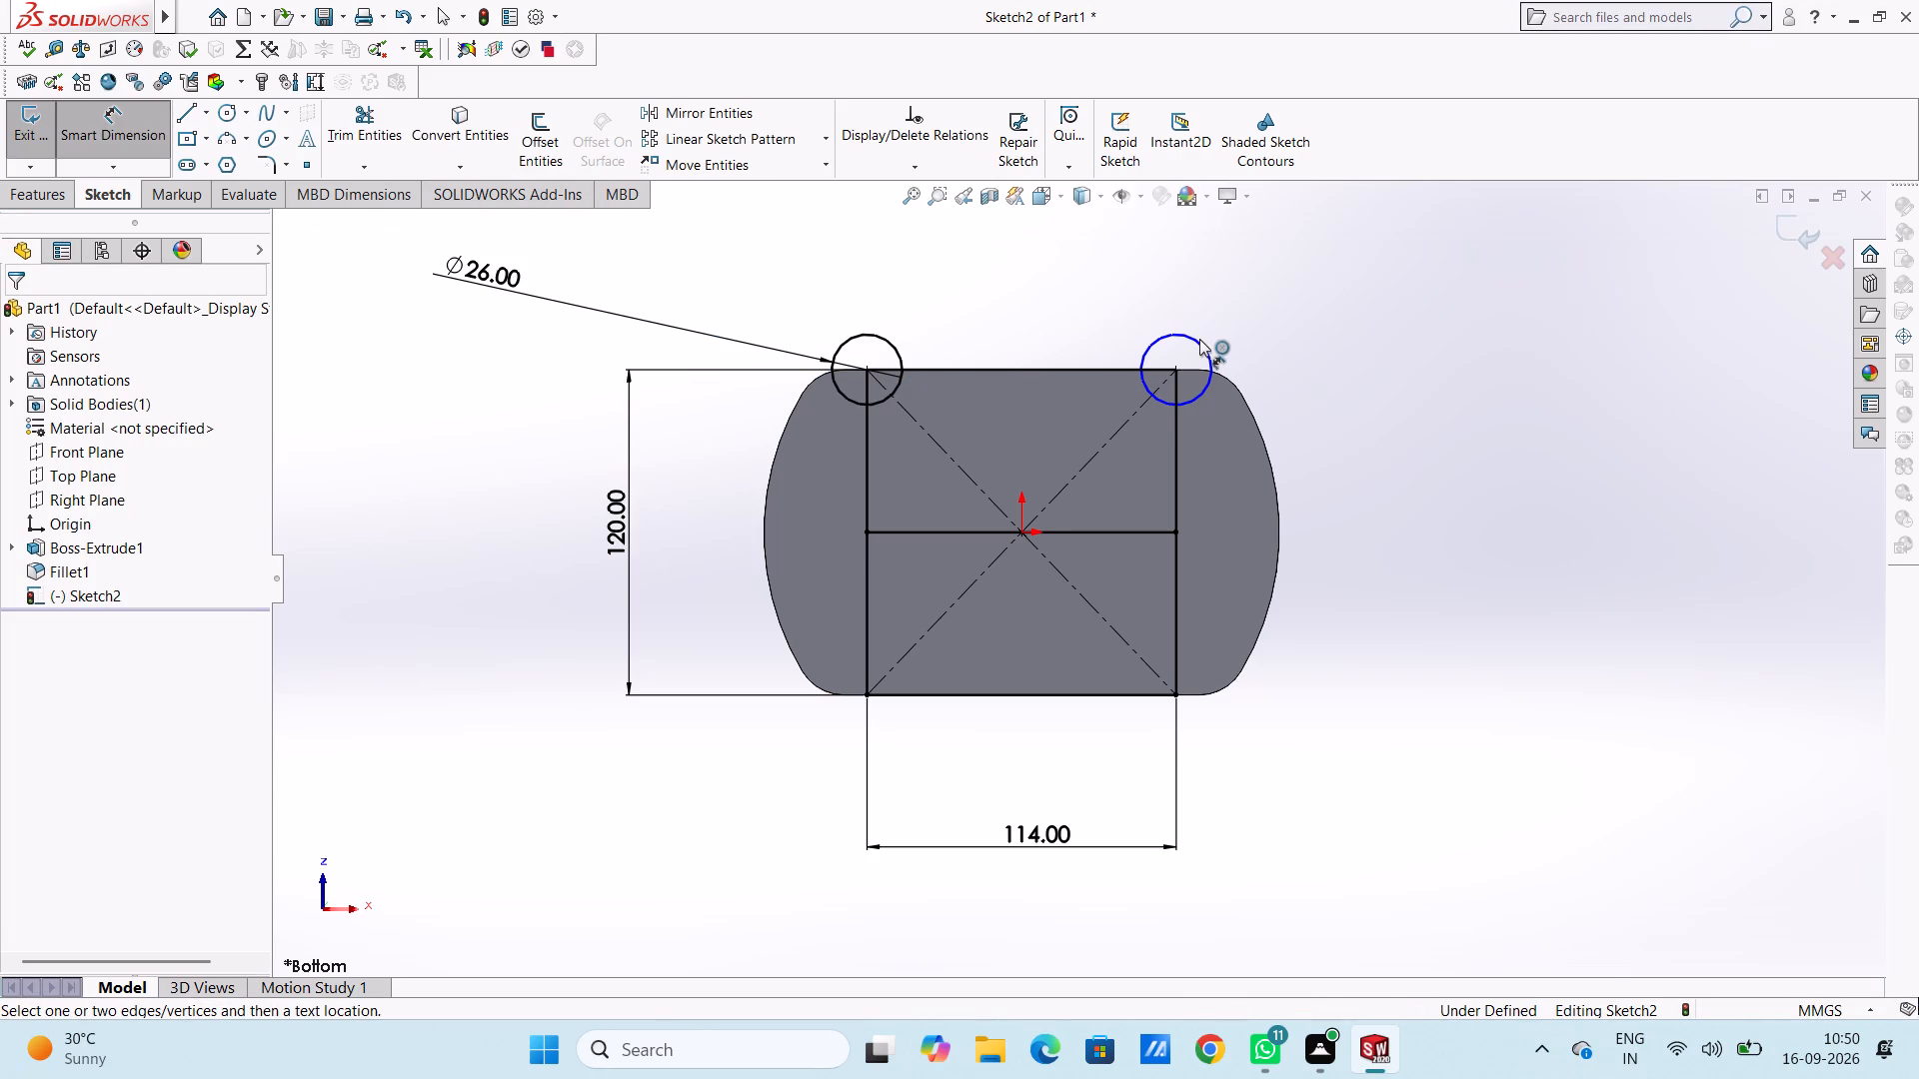
Dimension the diameter of the circle at the rectangle's upper-right corner, placing the dimension outside the block.
click(1199, 340)
click(1486, 290)
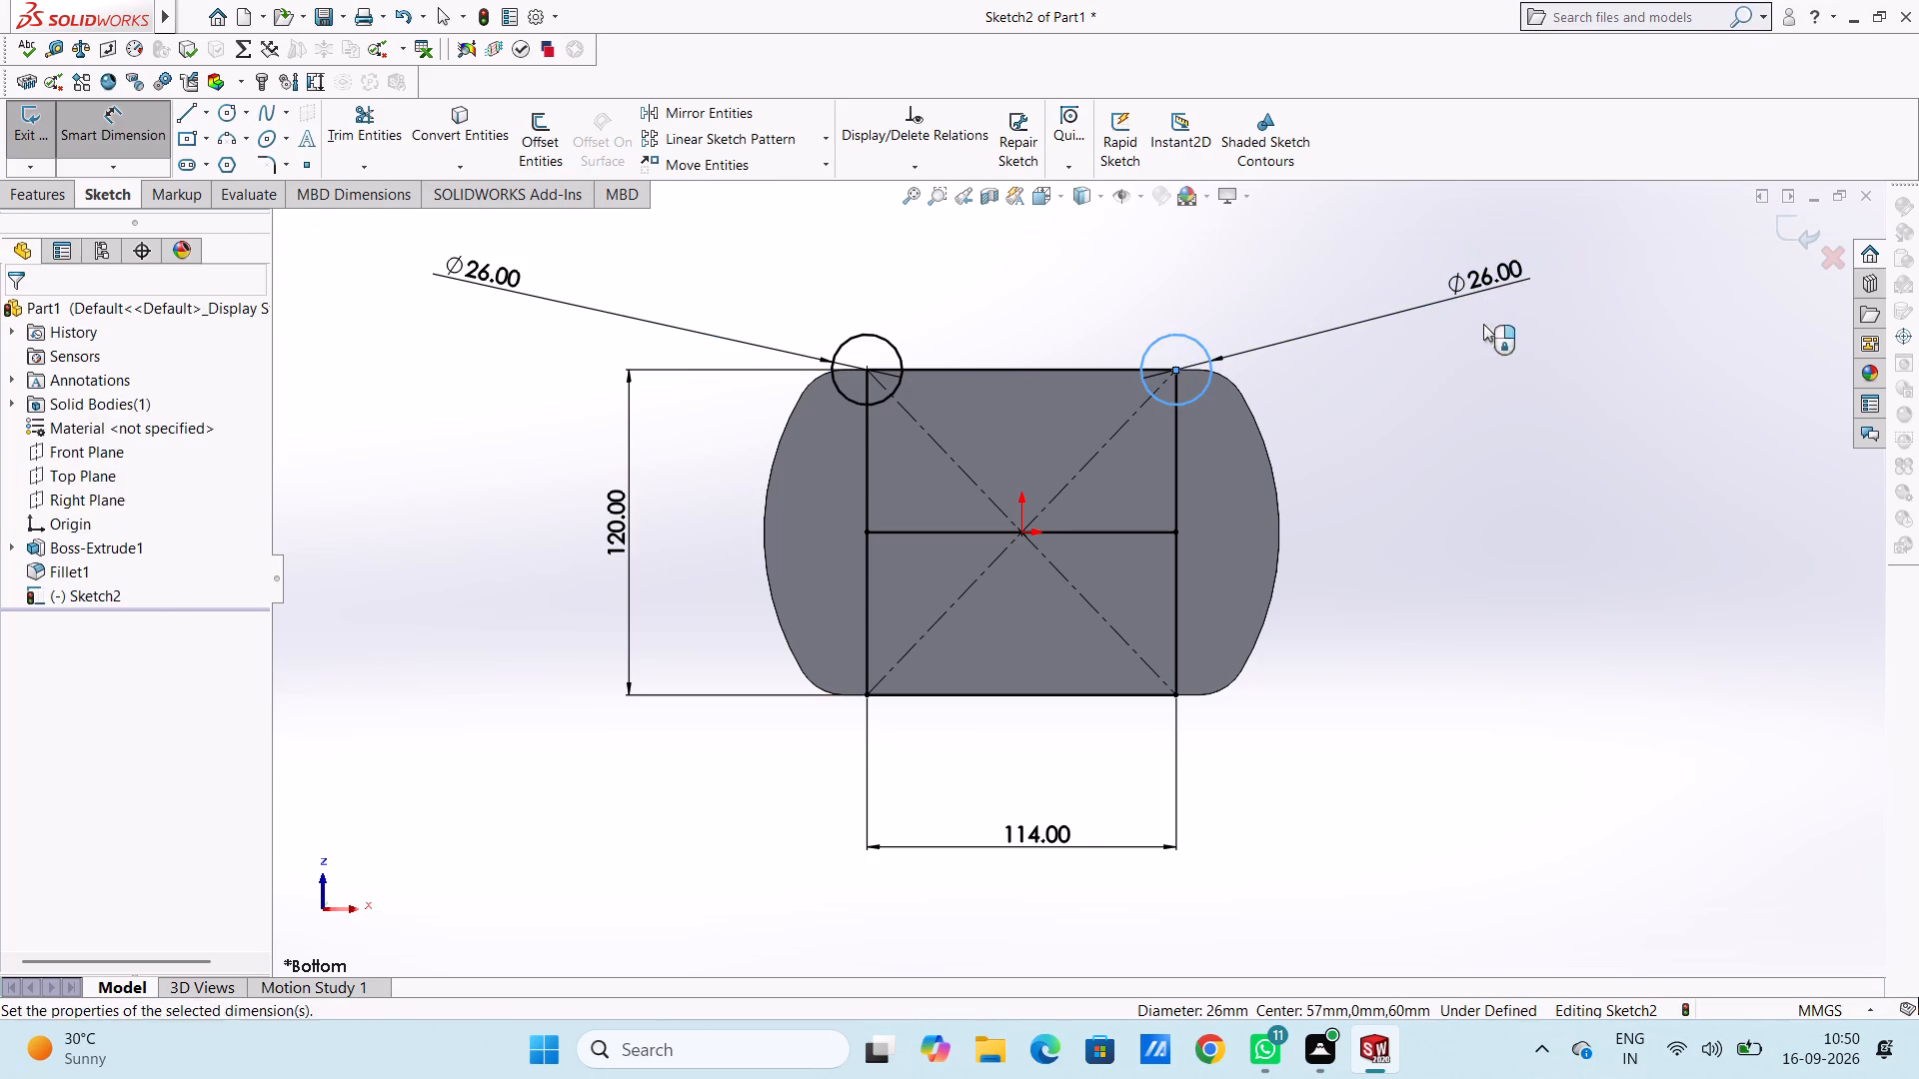
click(1396, 267)
click(1393, 418)
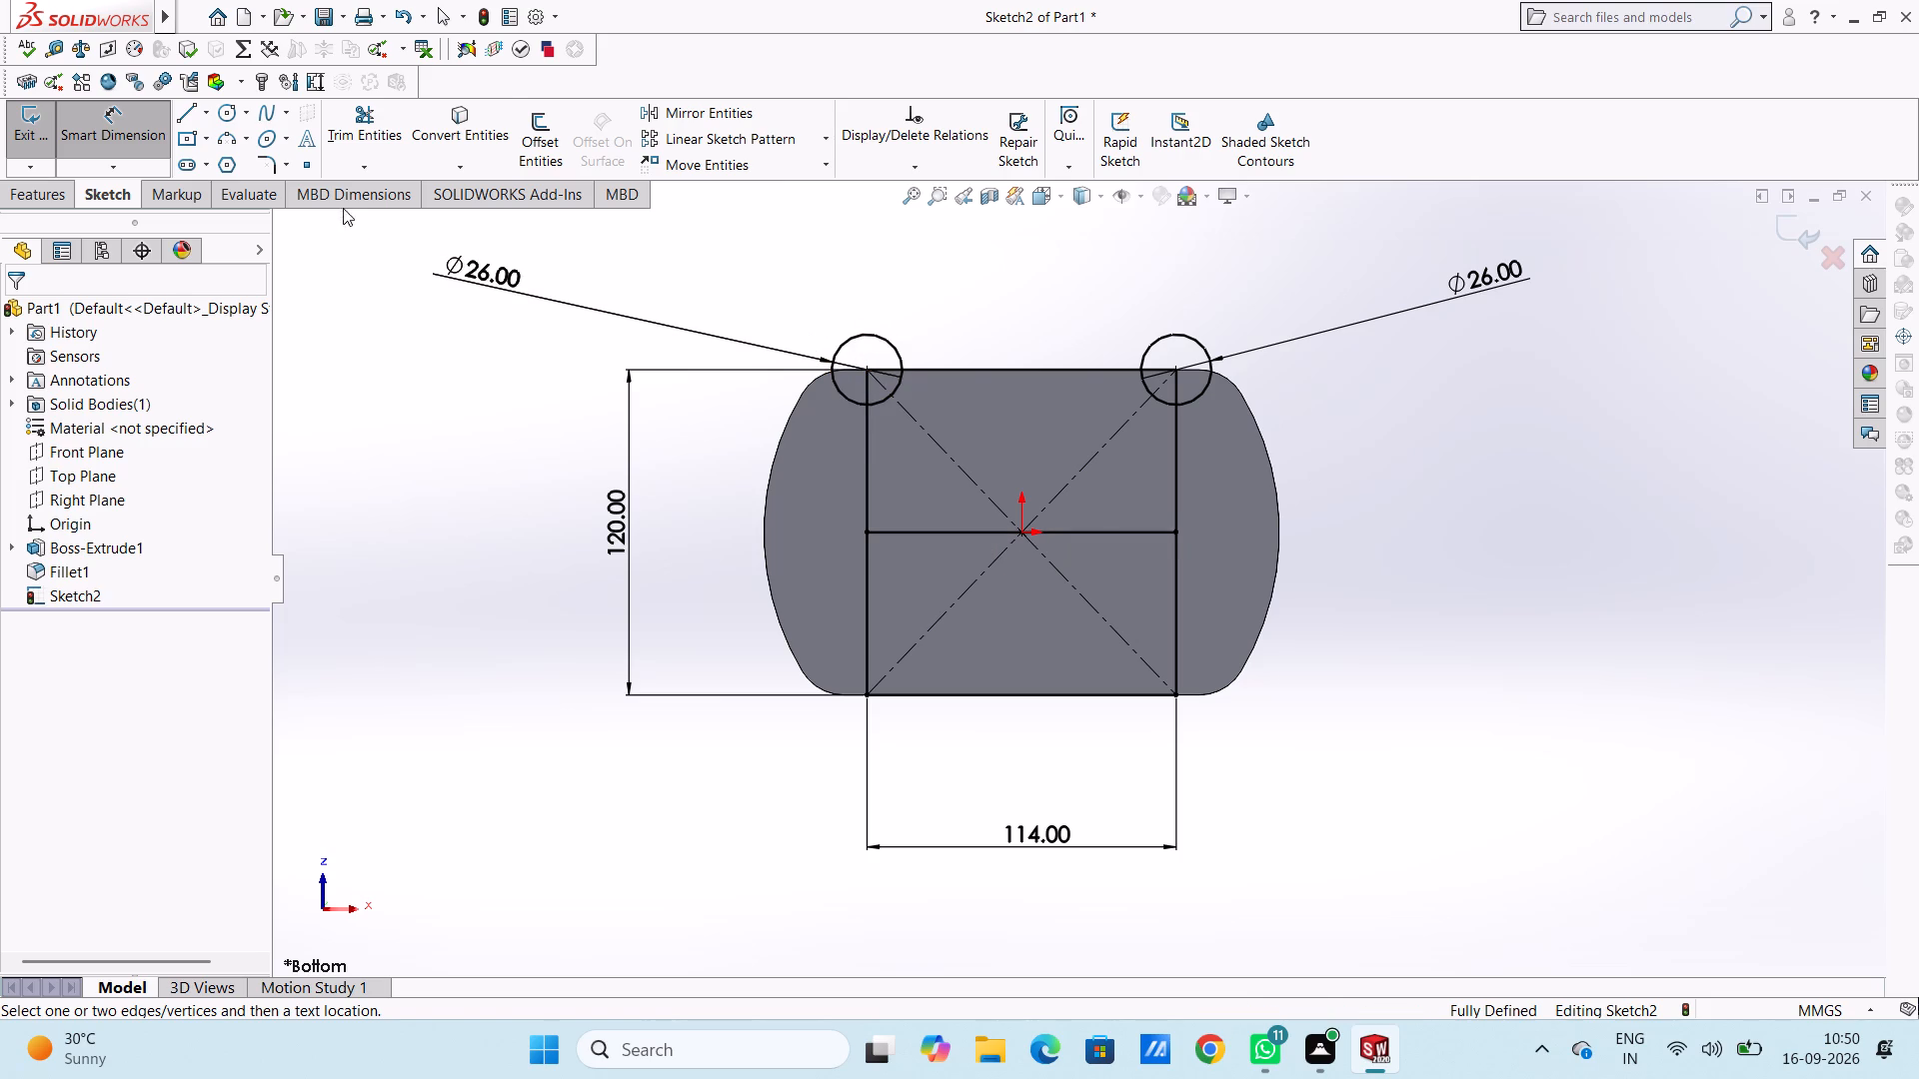
Mirror the two upper corner circles about the horizontal line through the origin, keeping the originals.
click(700, 107)
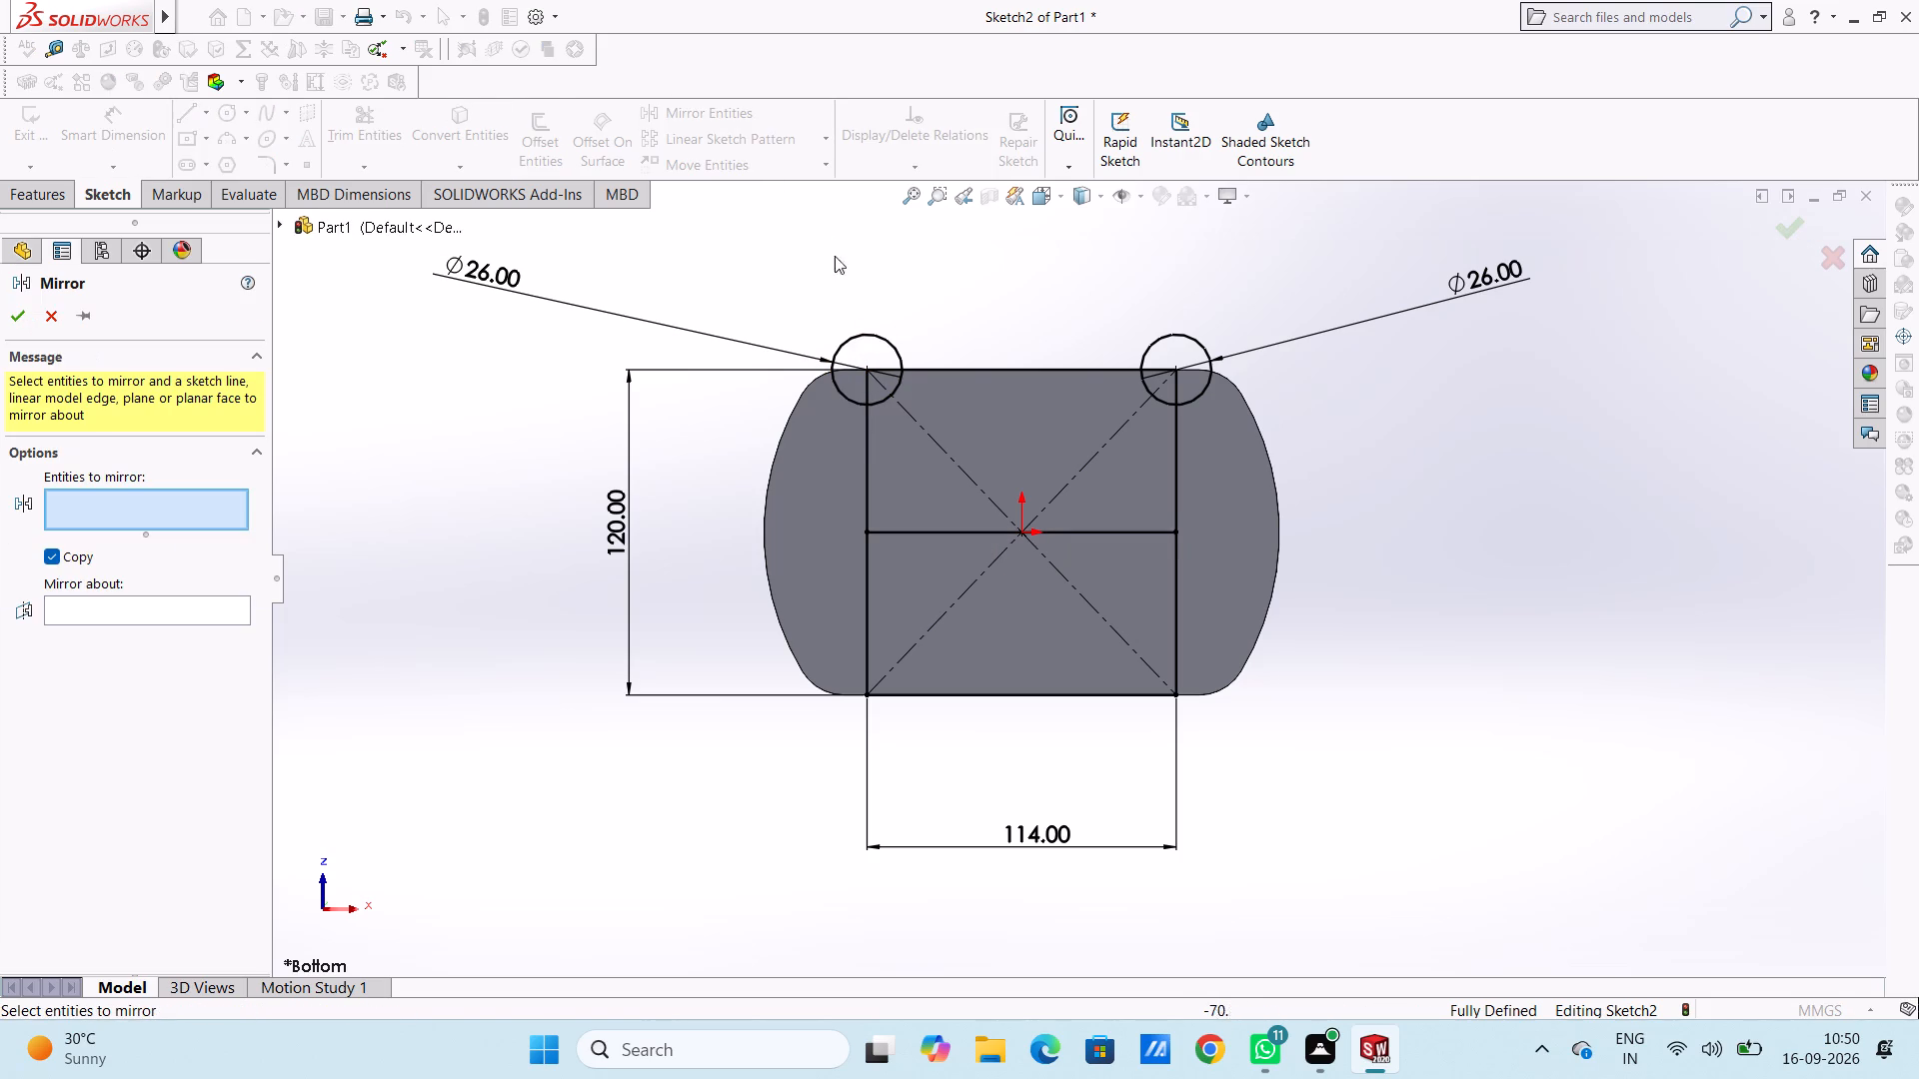
click(889, 345)
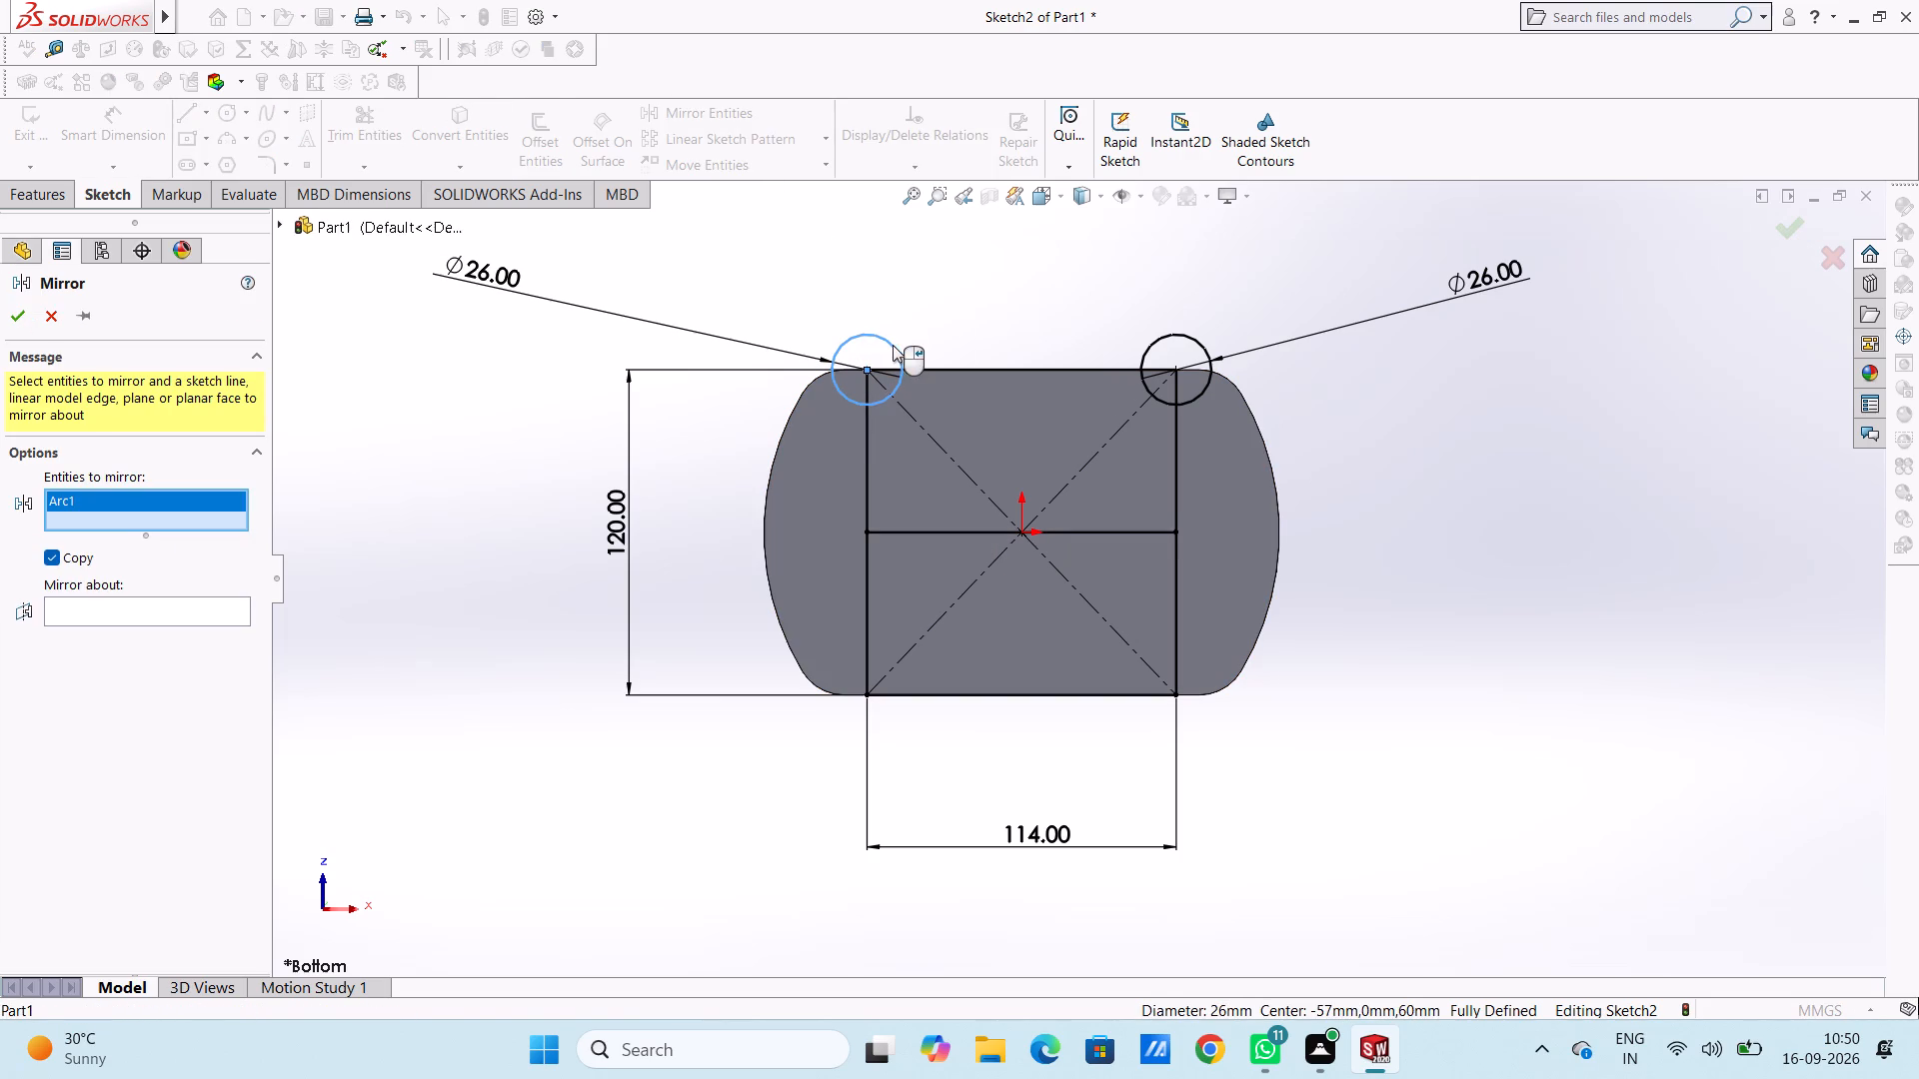
click(1205, 345)
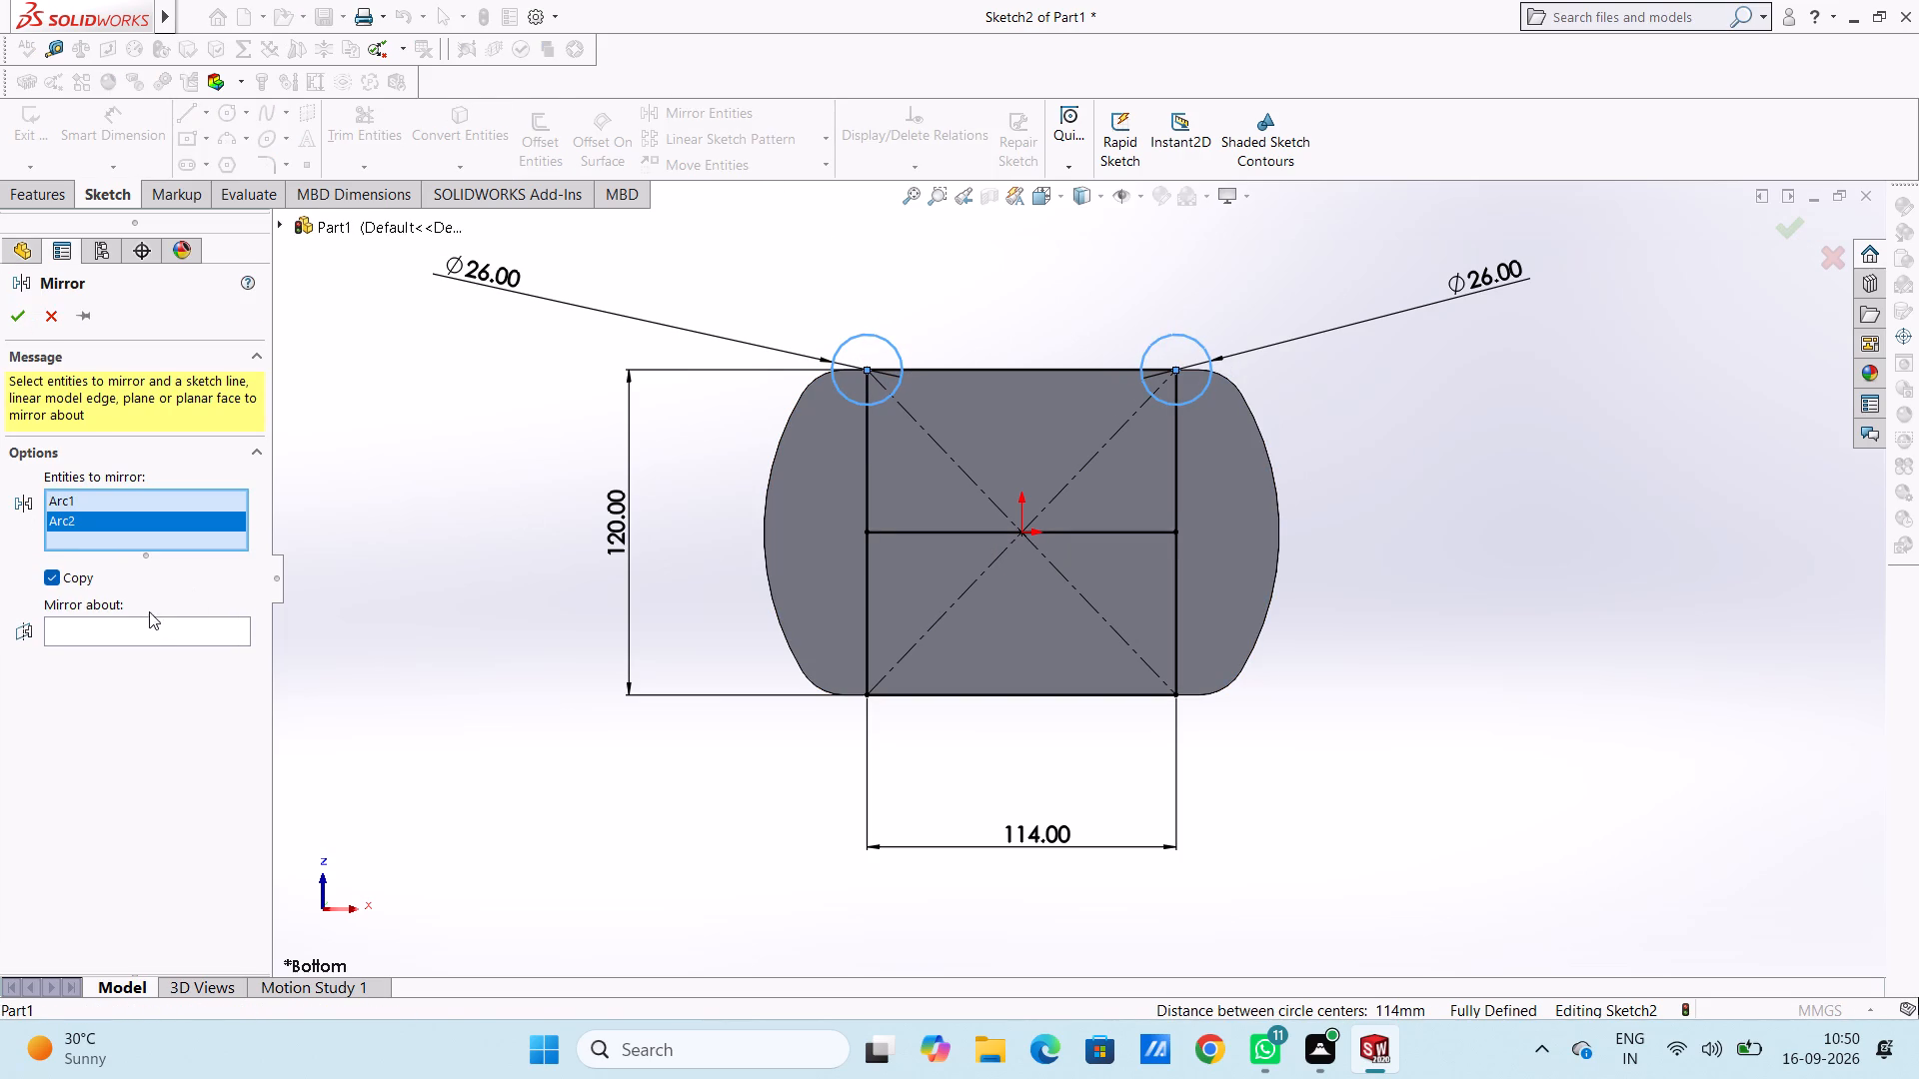
click(153, 628)
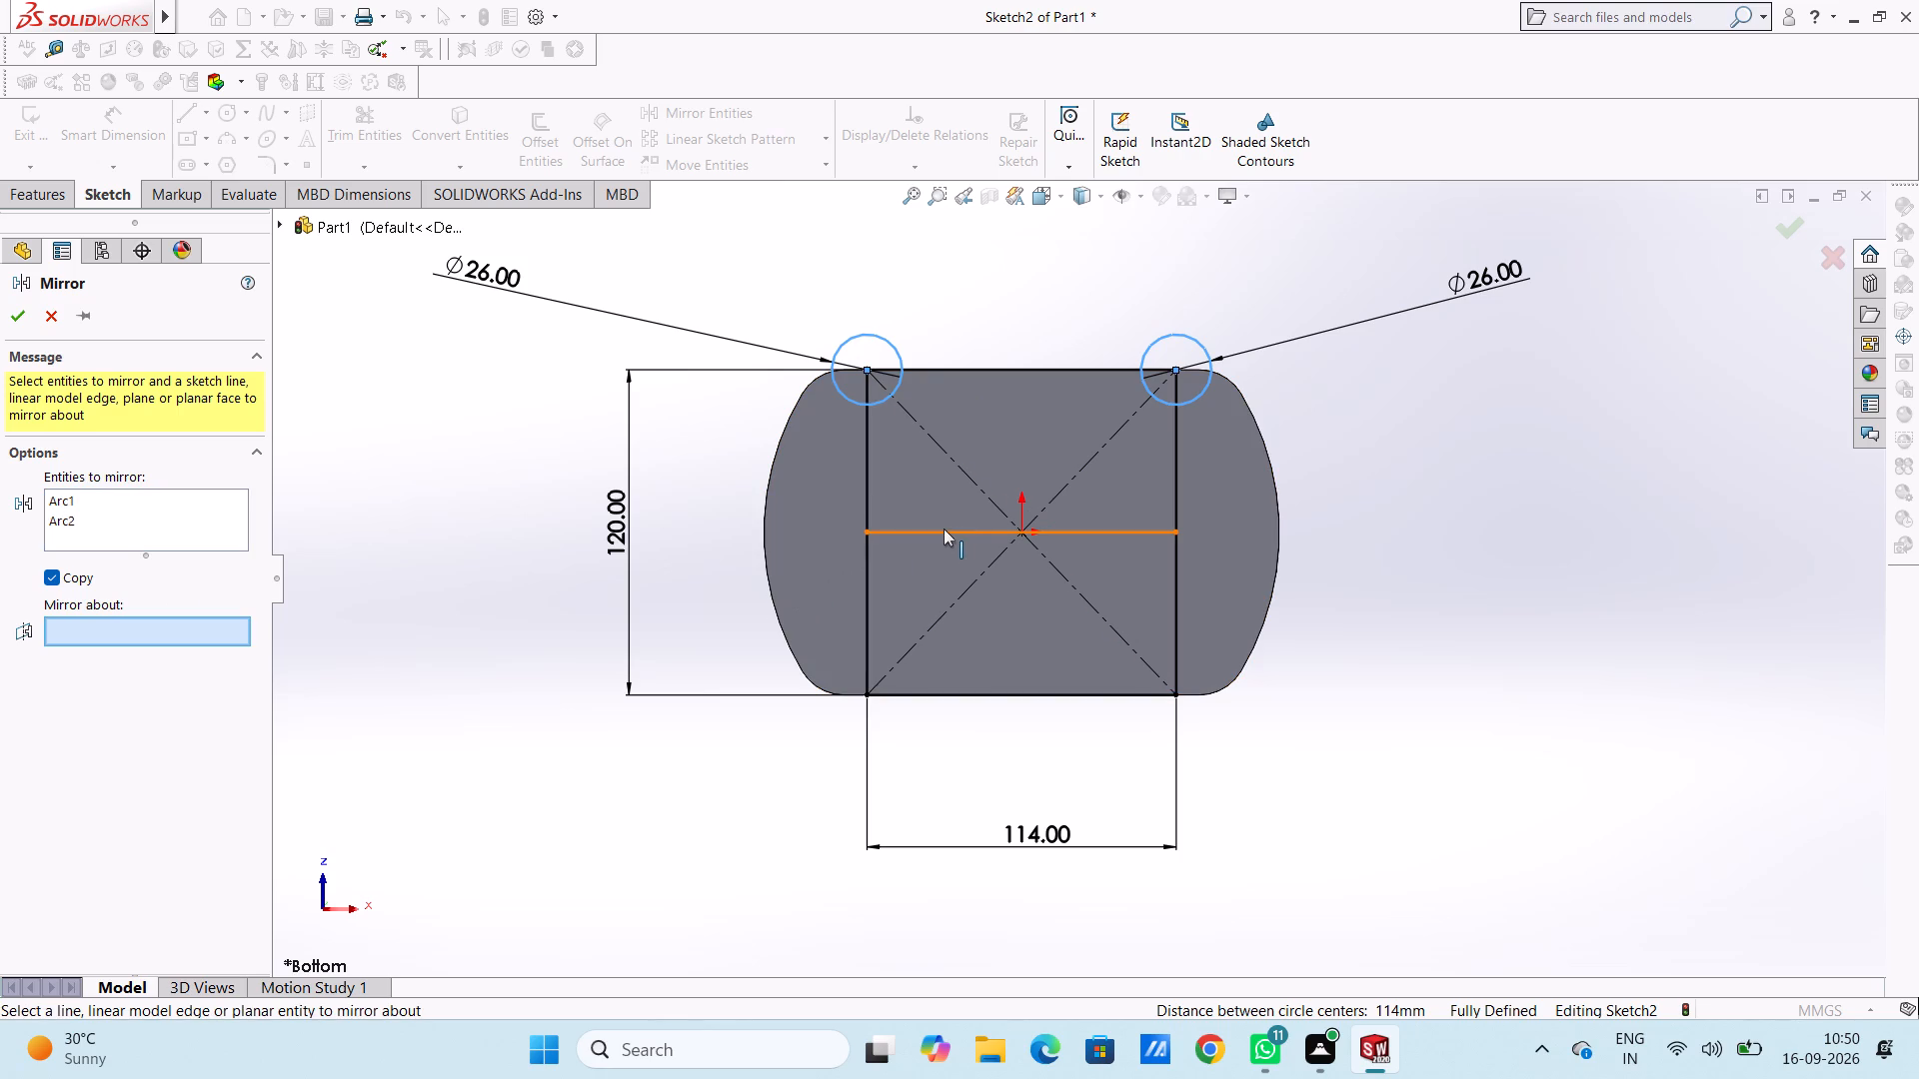
click(944, 529)
click(25, 323)
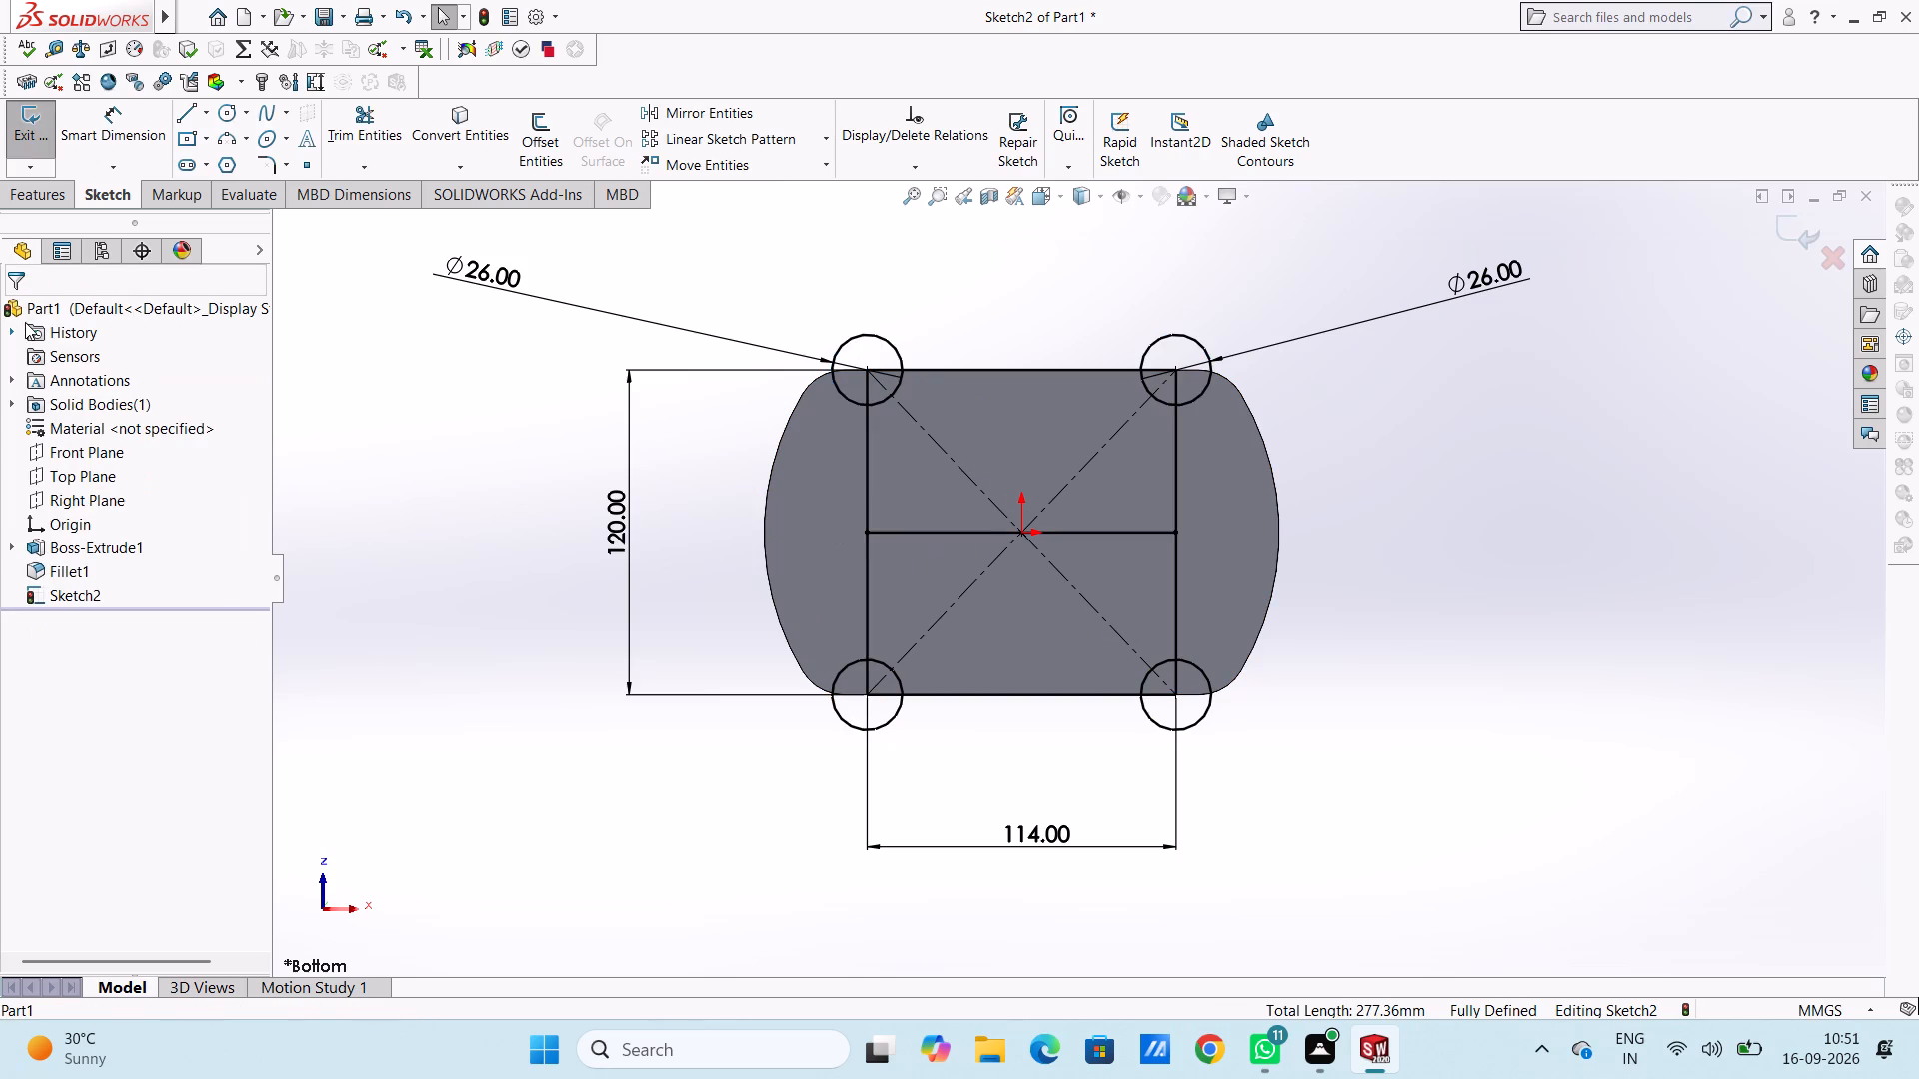
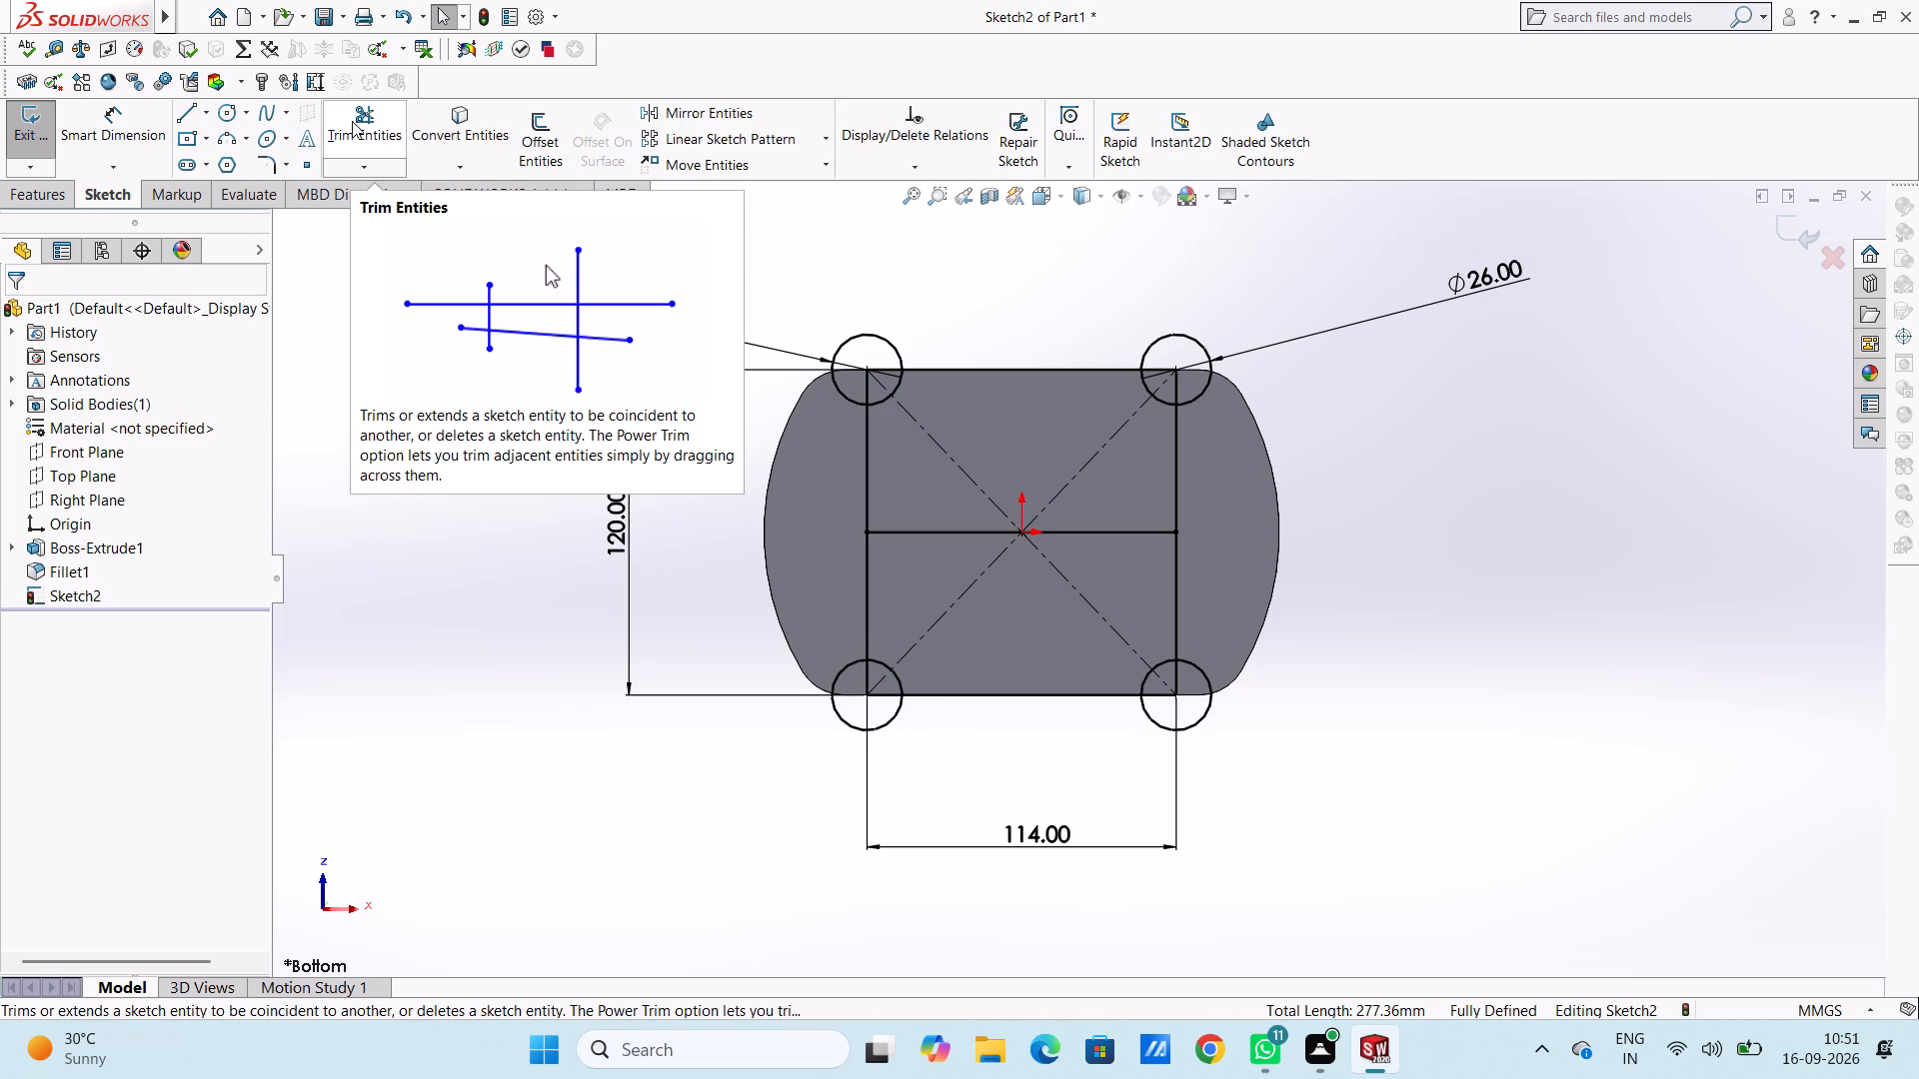
Trim away the rectangle's upper edge and the side-line segments inside the two upper corner circles, using Trim to closest.
click(355, 119)
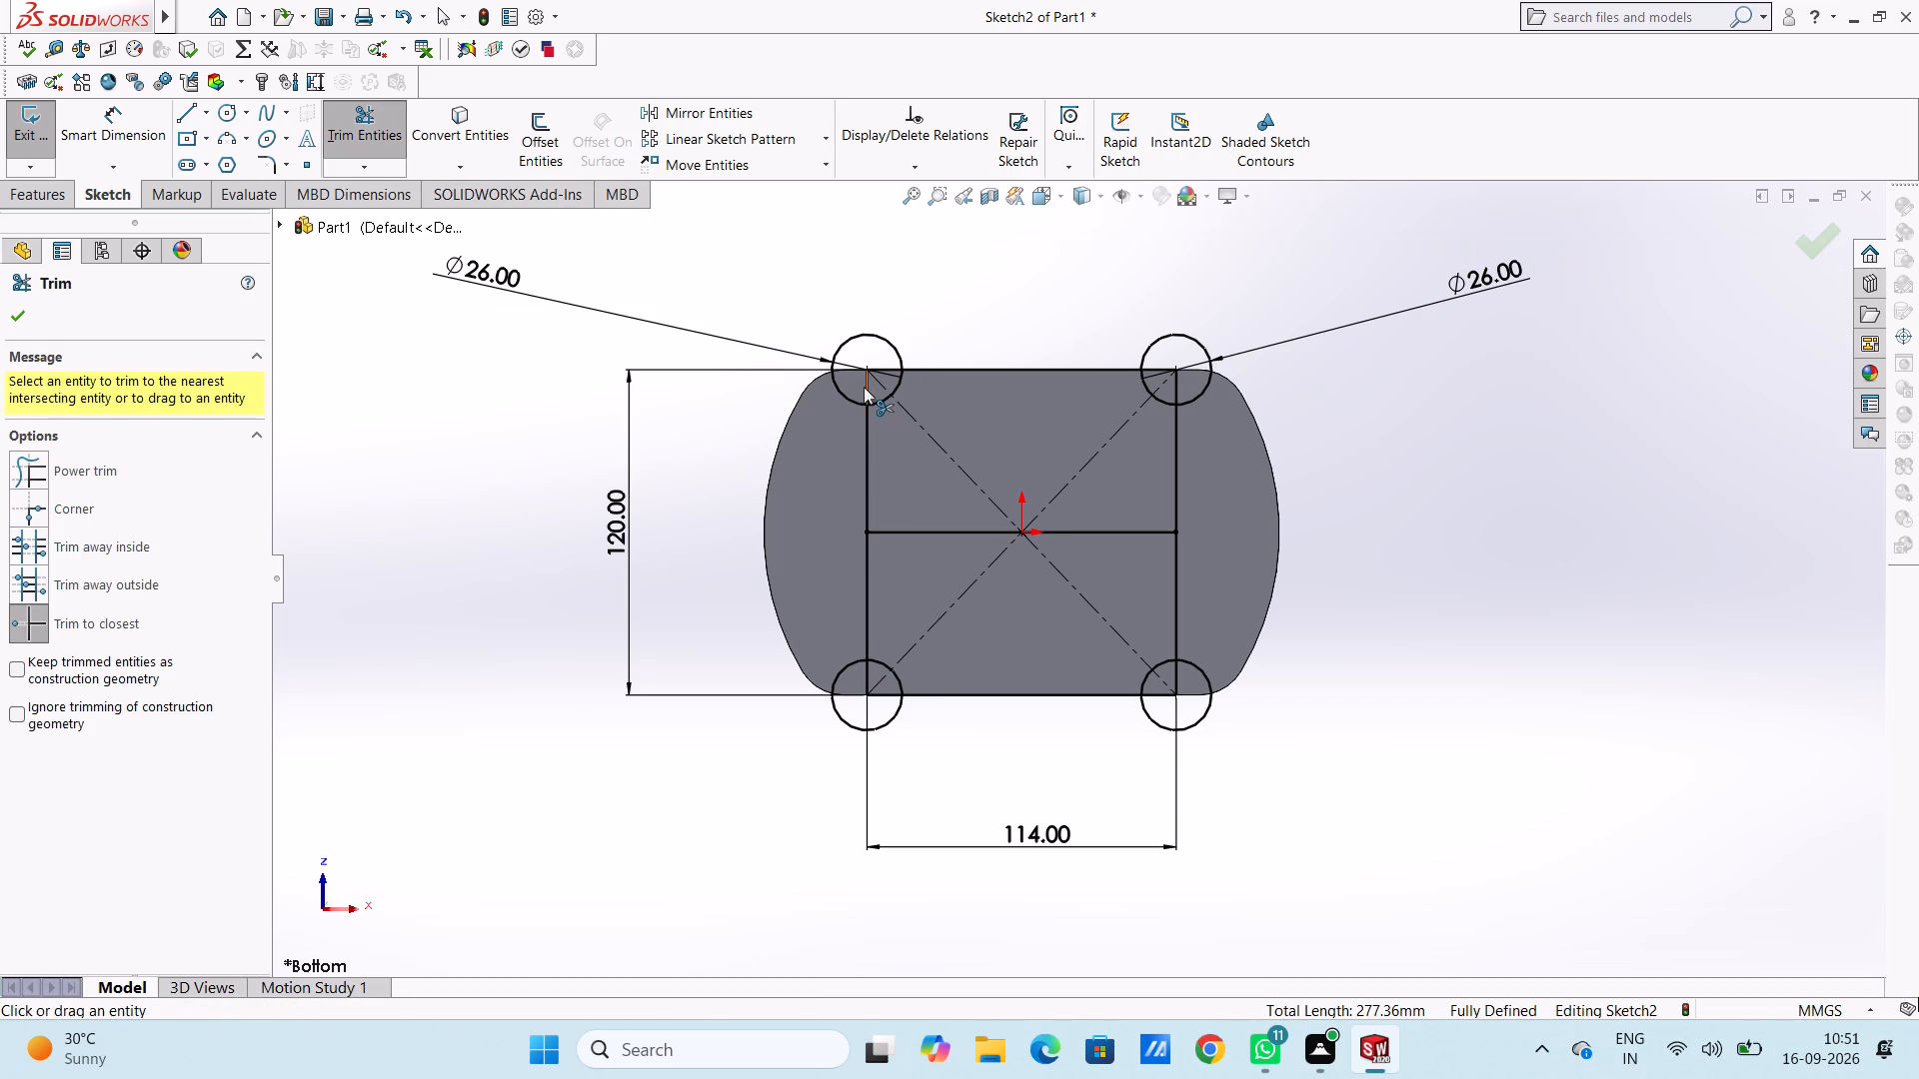
click(864, 385)
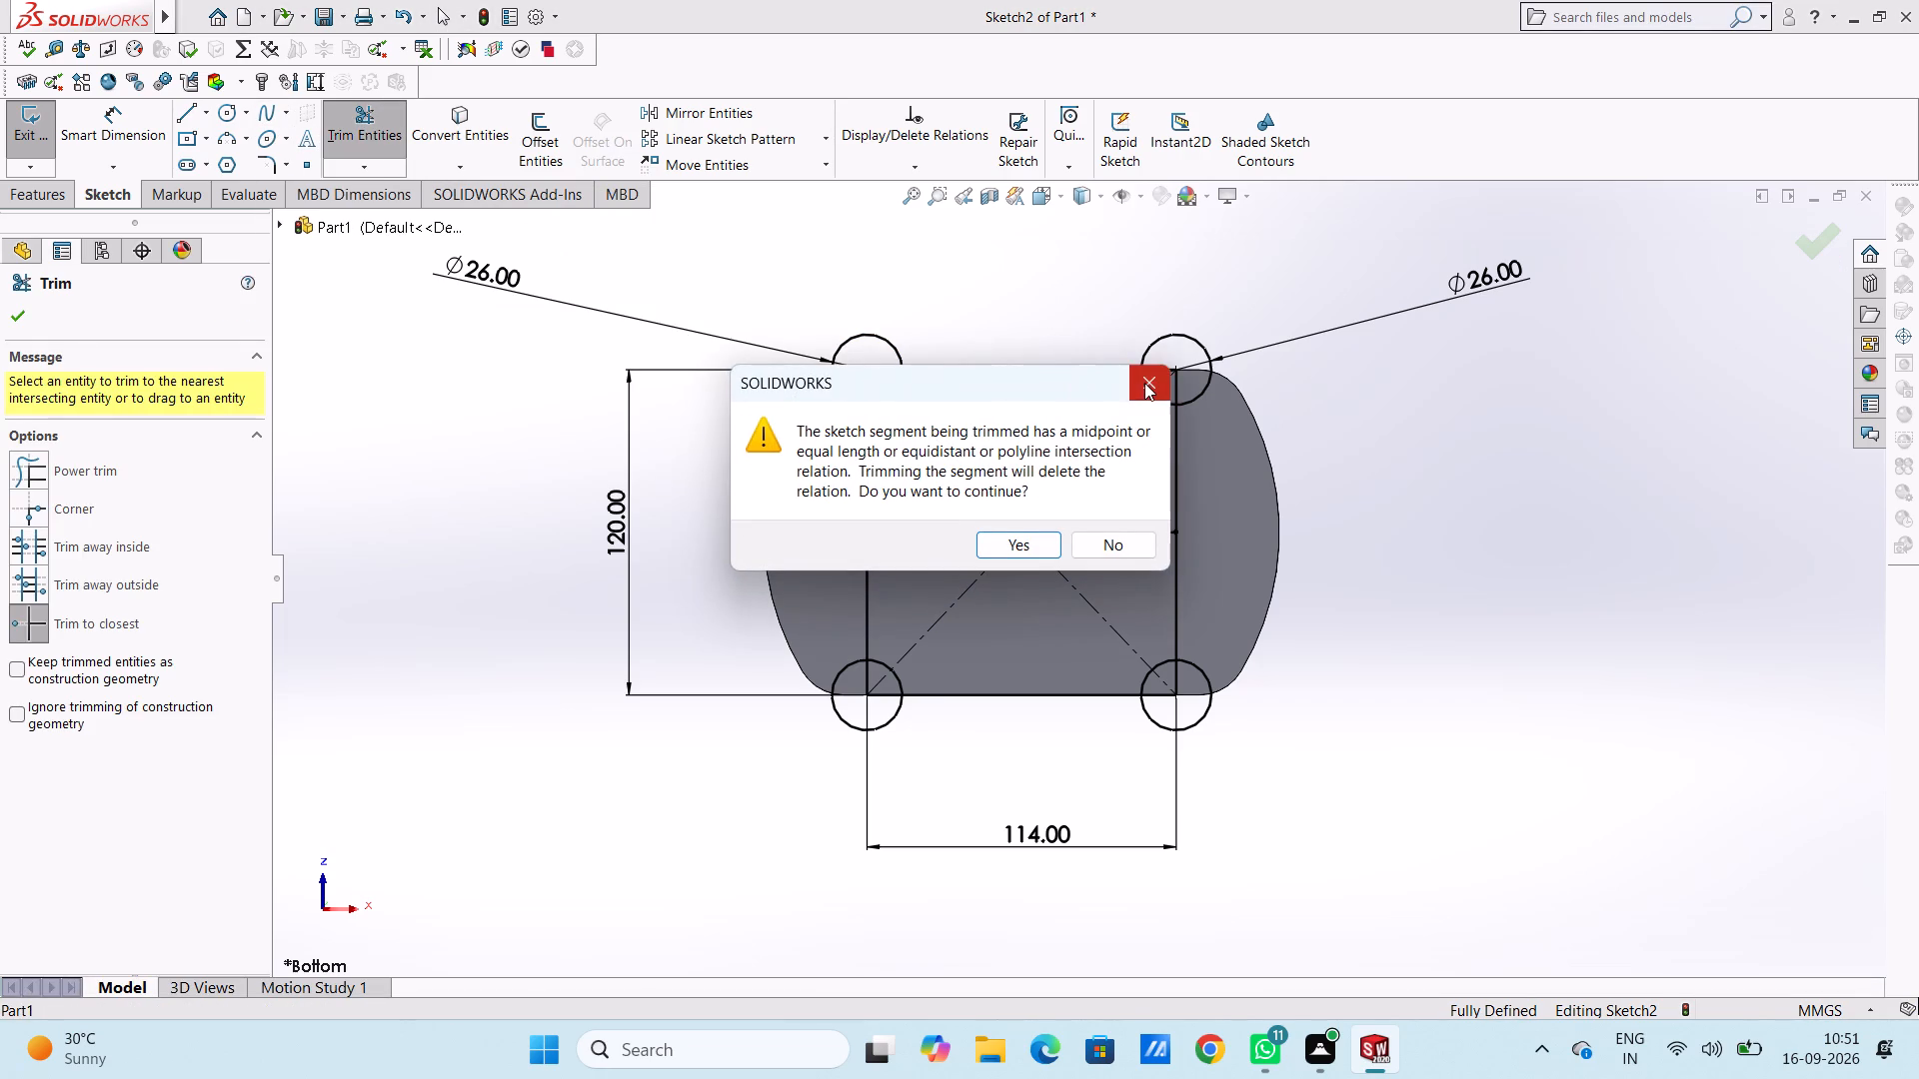
click(1144, 382)
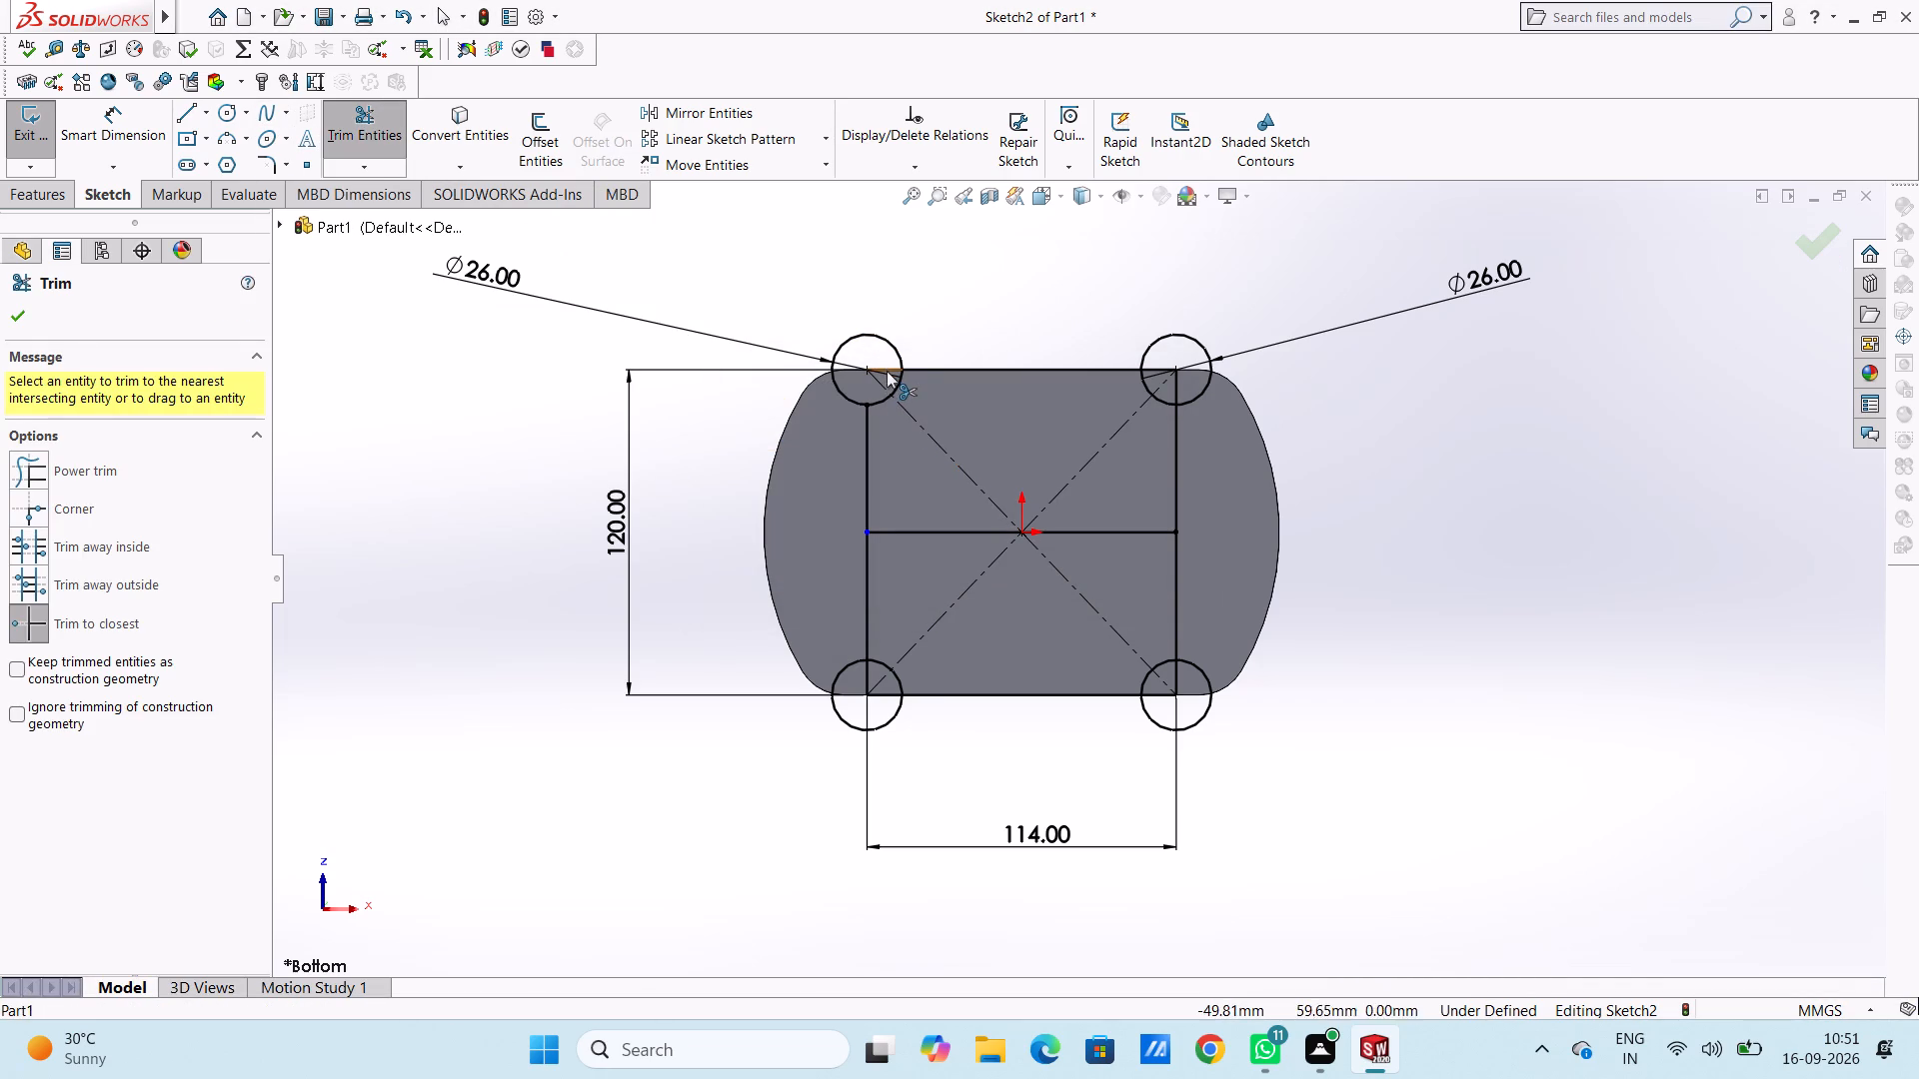
click(887, 371)
click(923, 369)
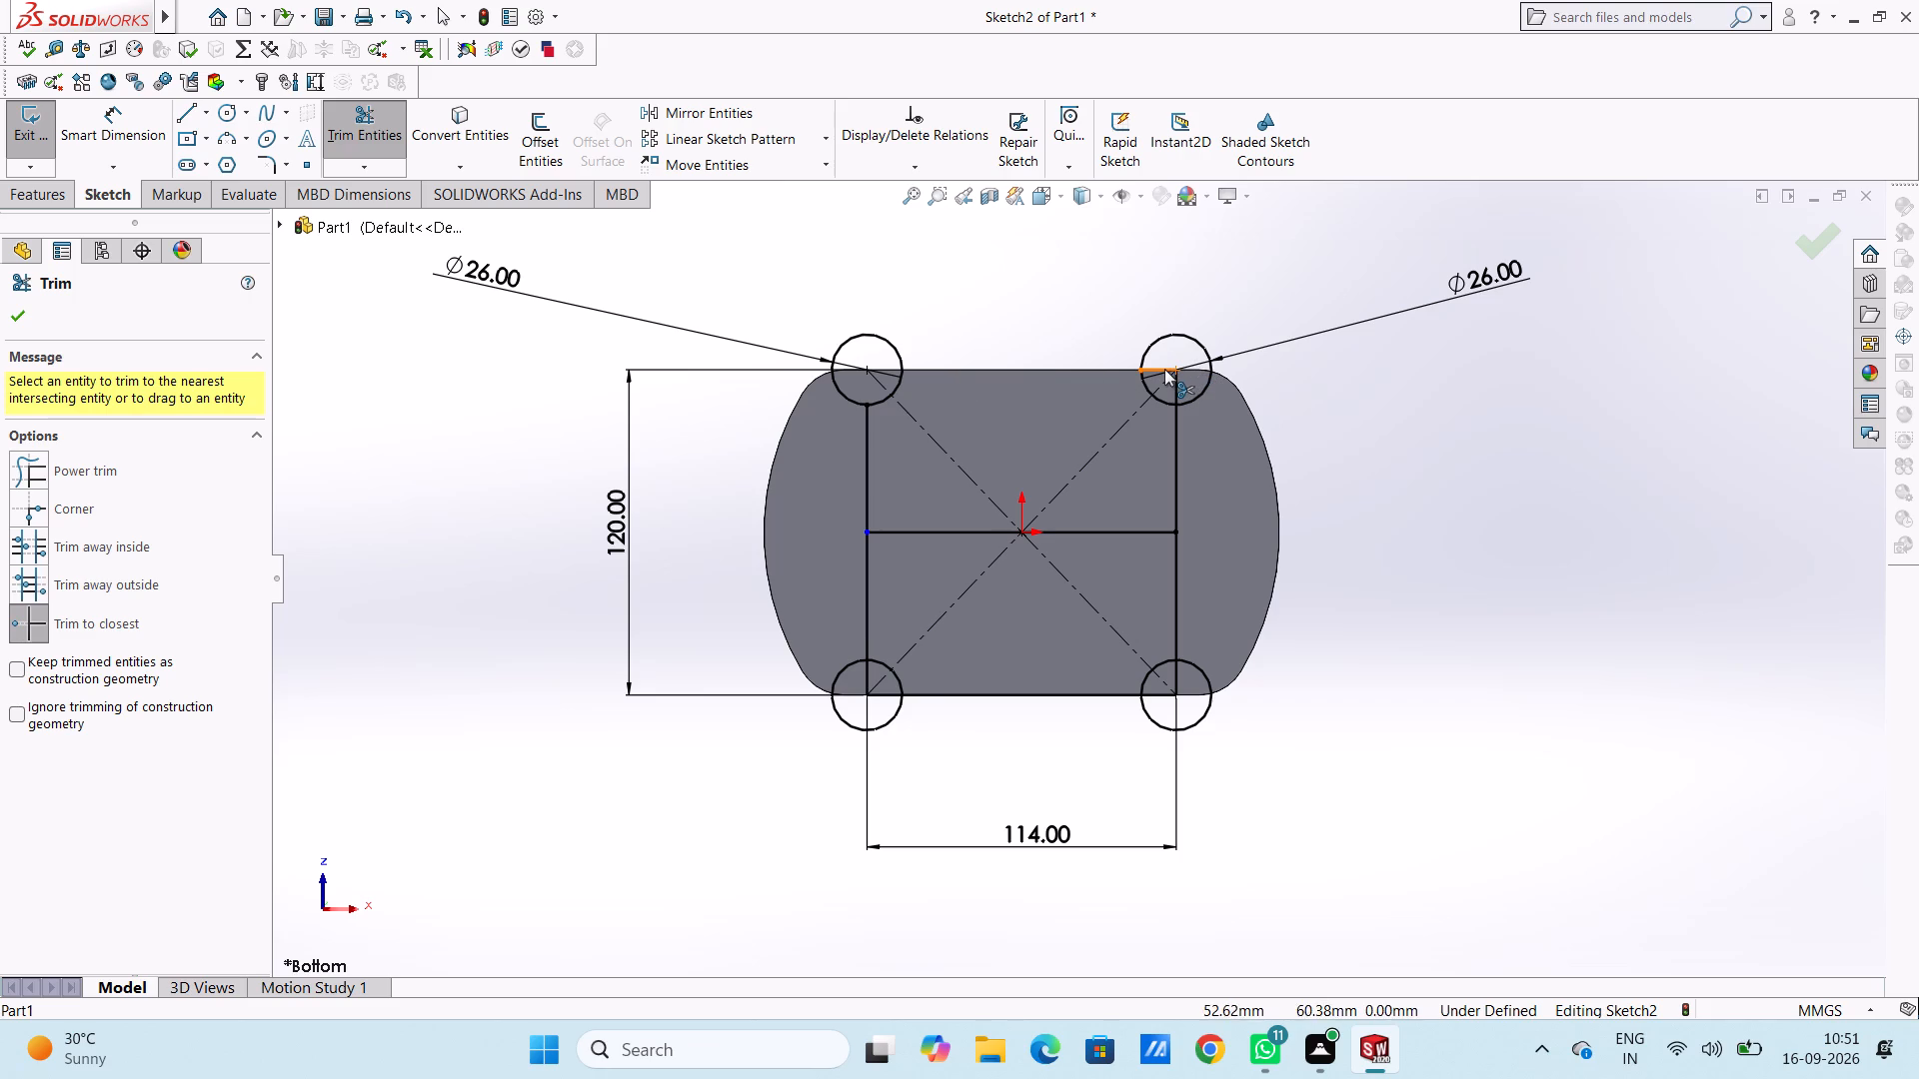
click(1164, 369)
click(1176, 382)
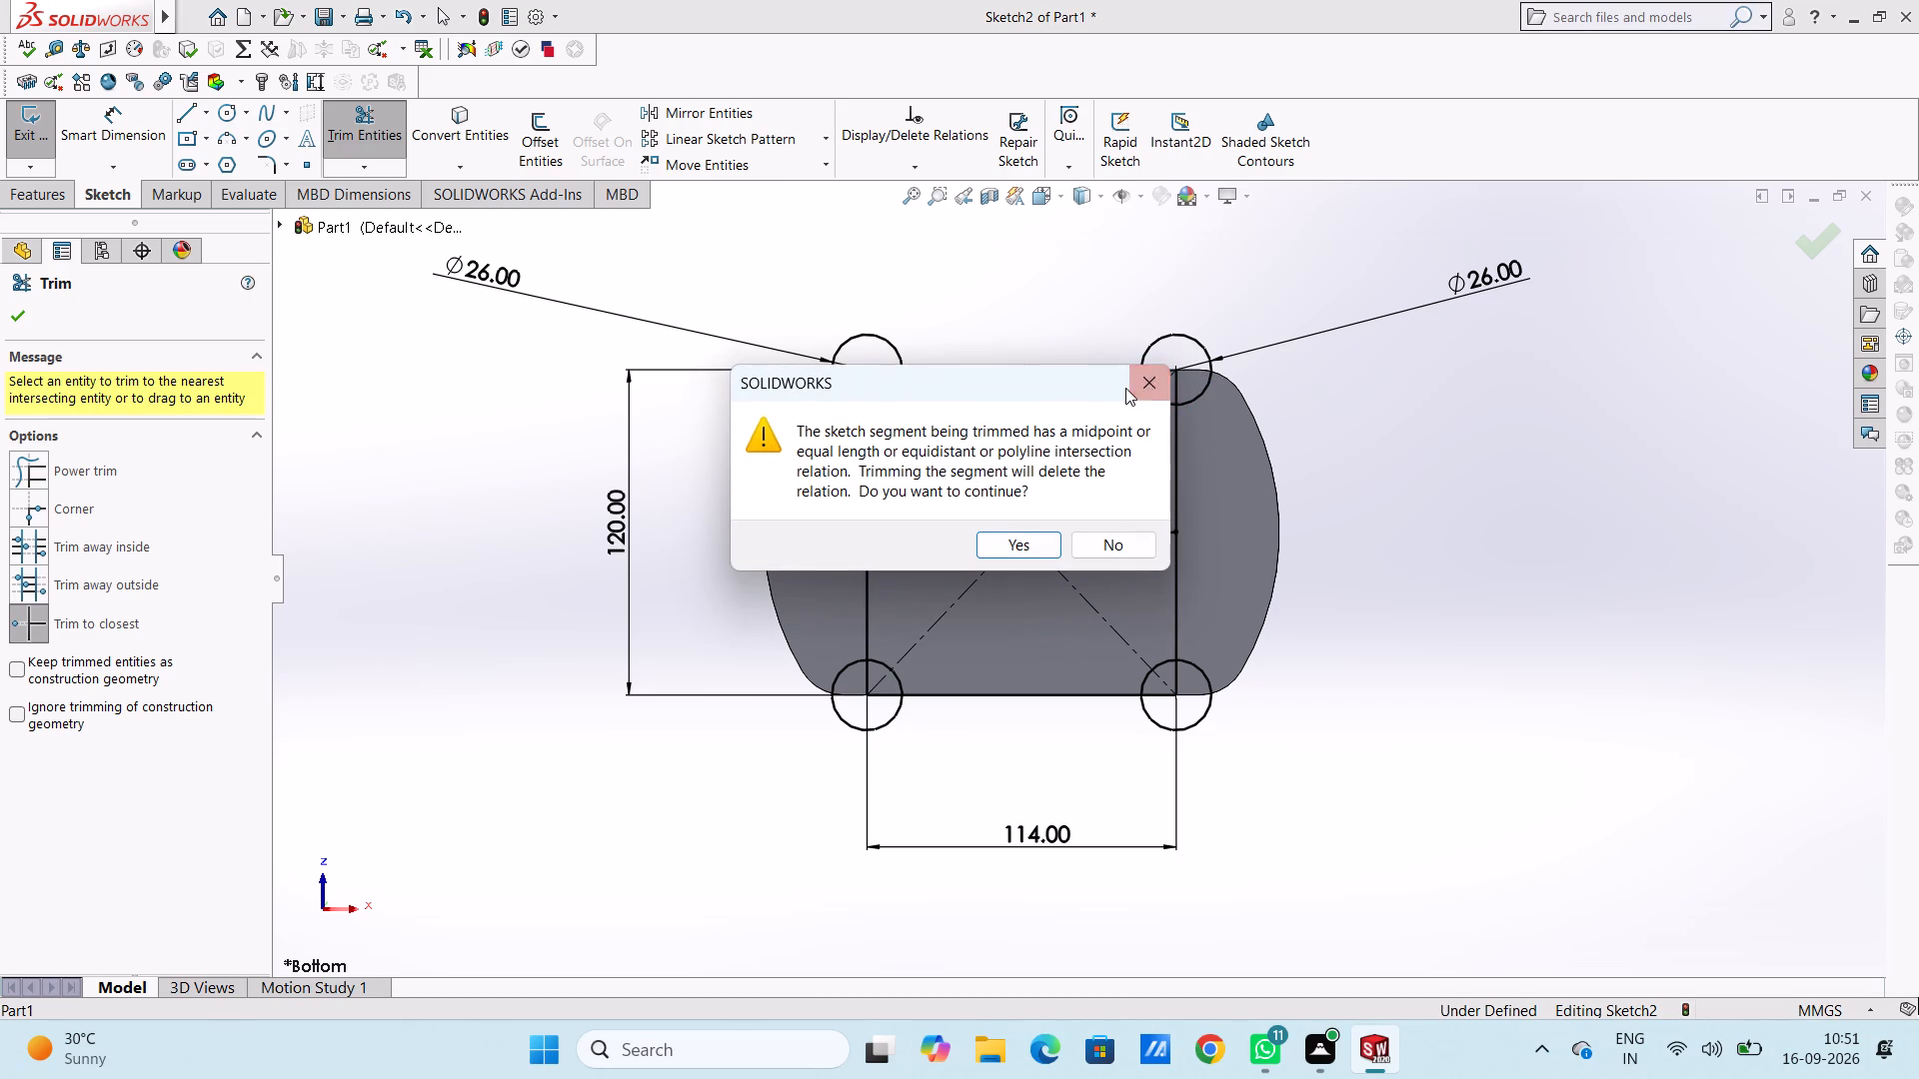
click(1126, 387)
click(1139, 384)
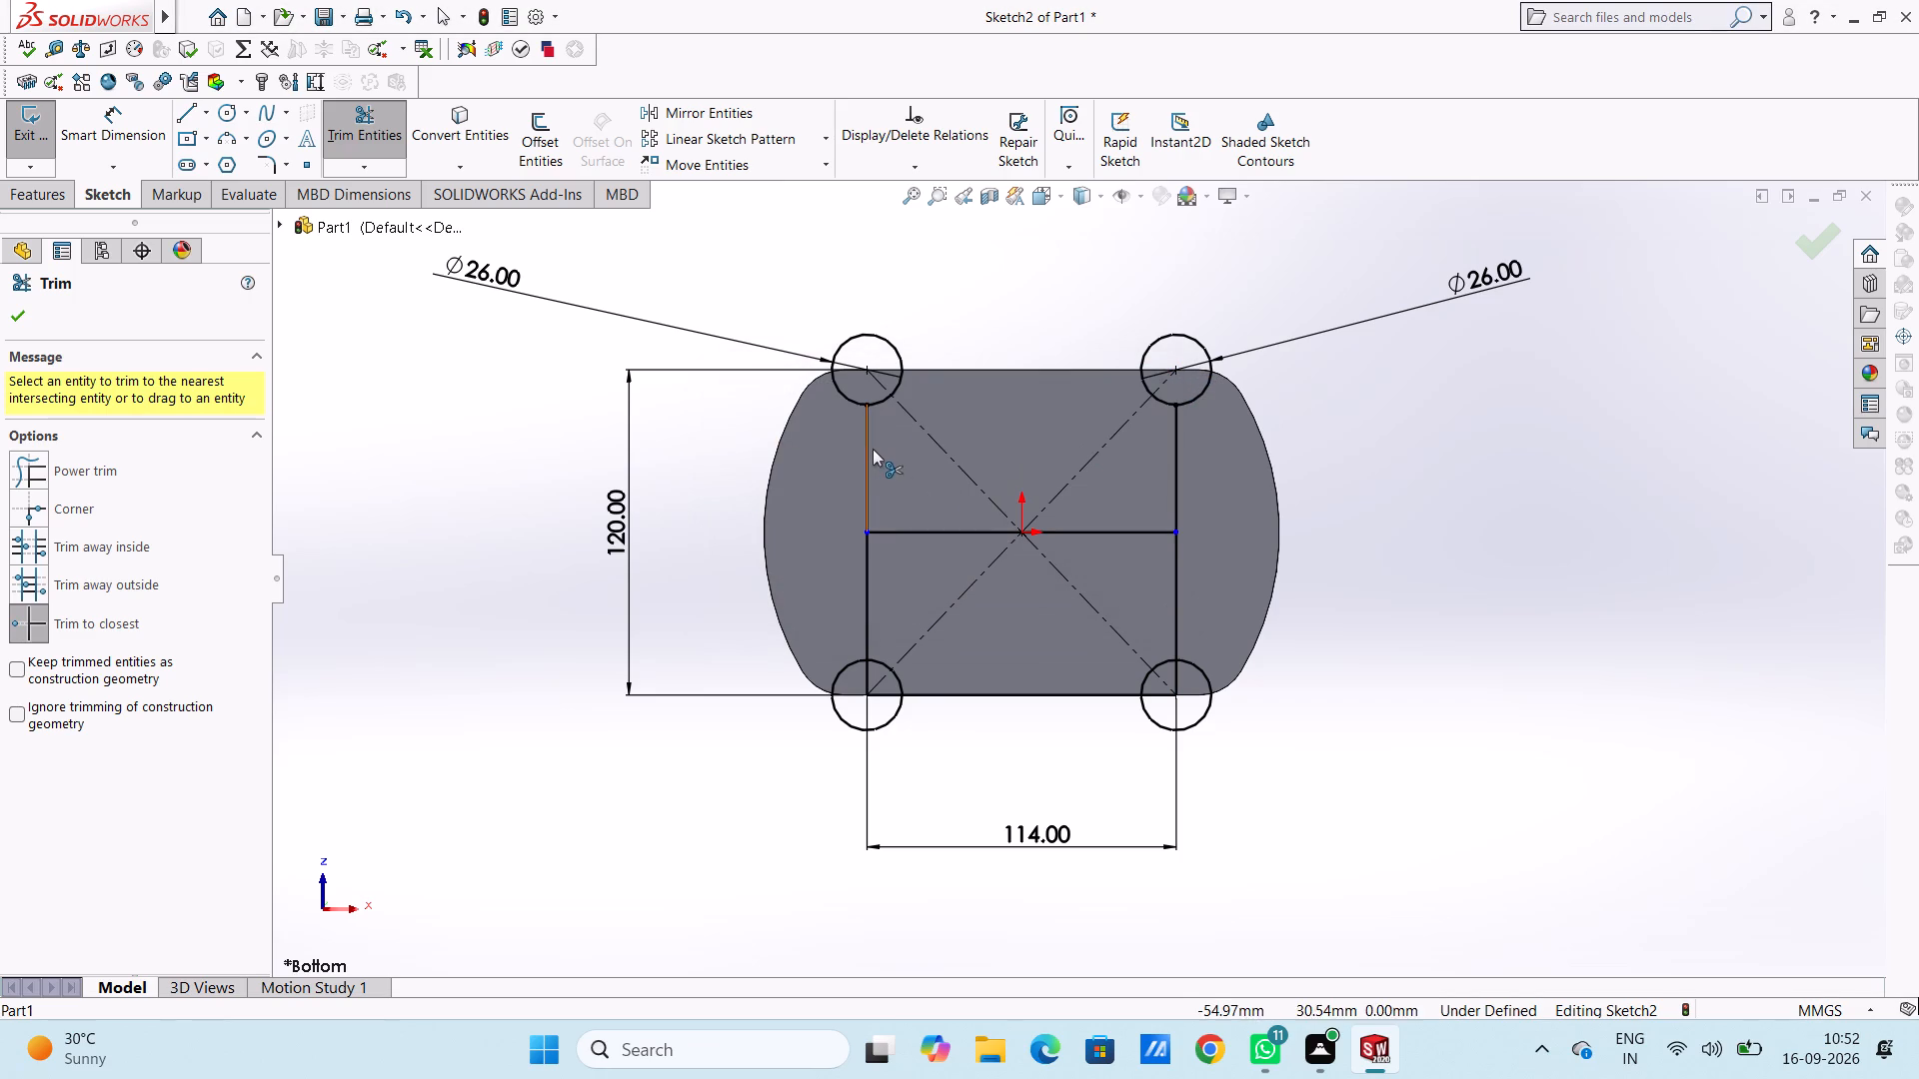
Trim away the rectangle's remaining vertical sides and lower edge, including the segments inside the two lower corner circles.
click(873, 449)
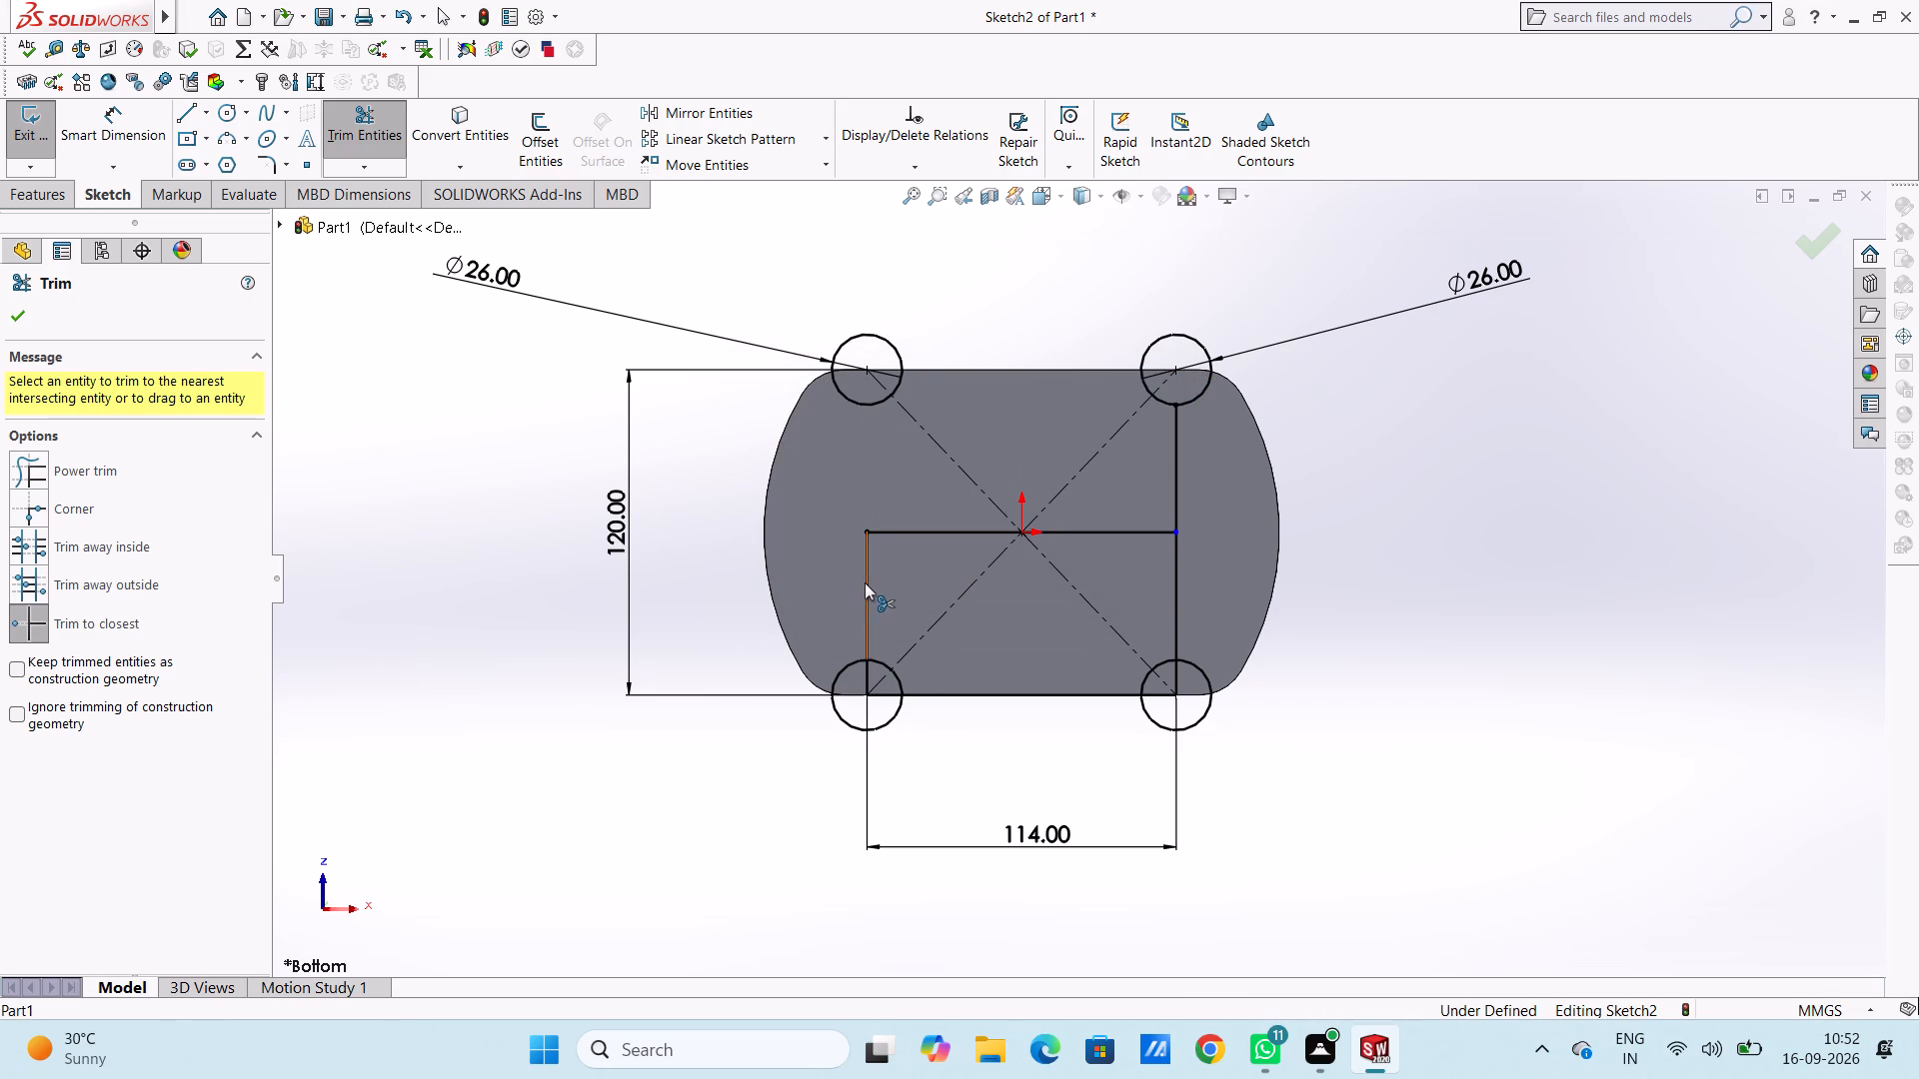
click(865, 582)
click(867, 674)
click(880, 691)
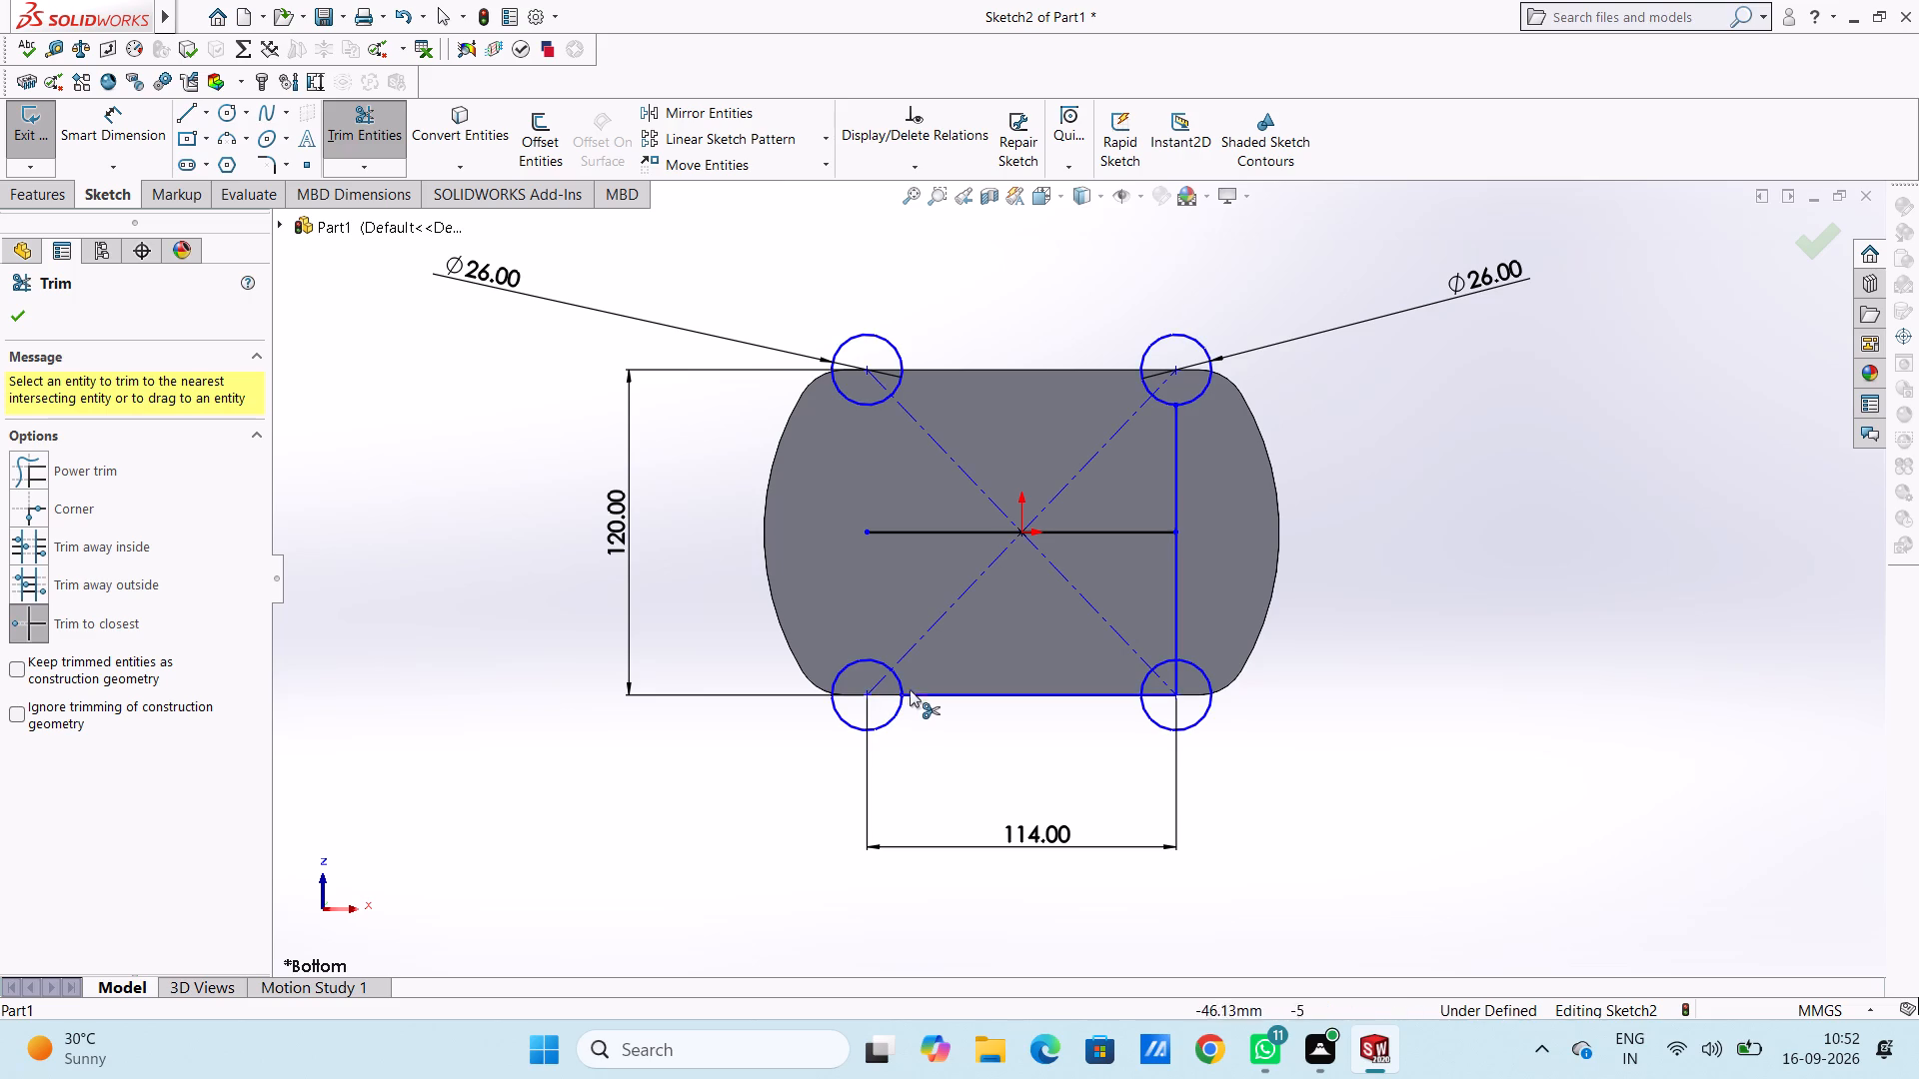
click(938, 692)
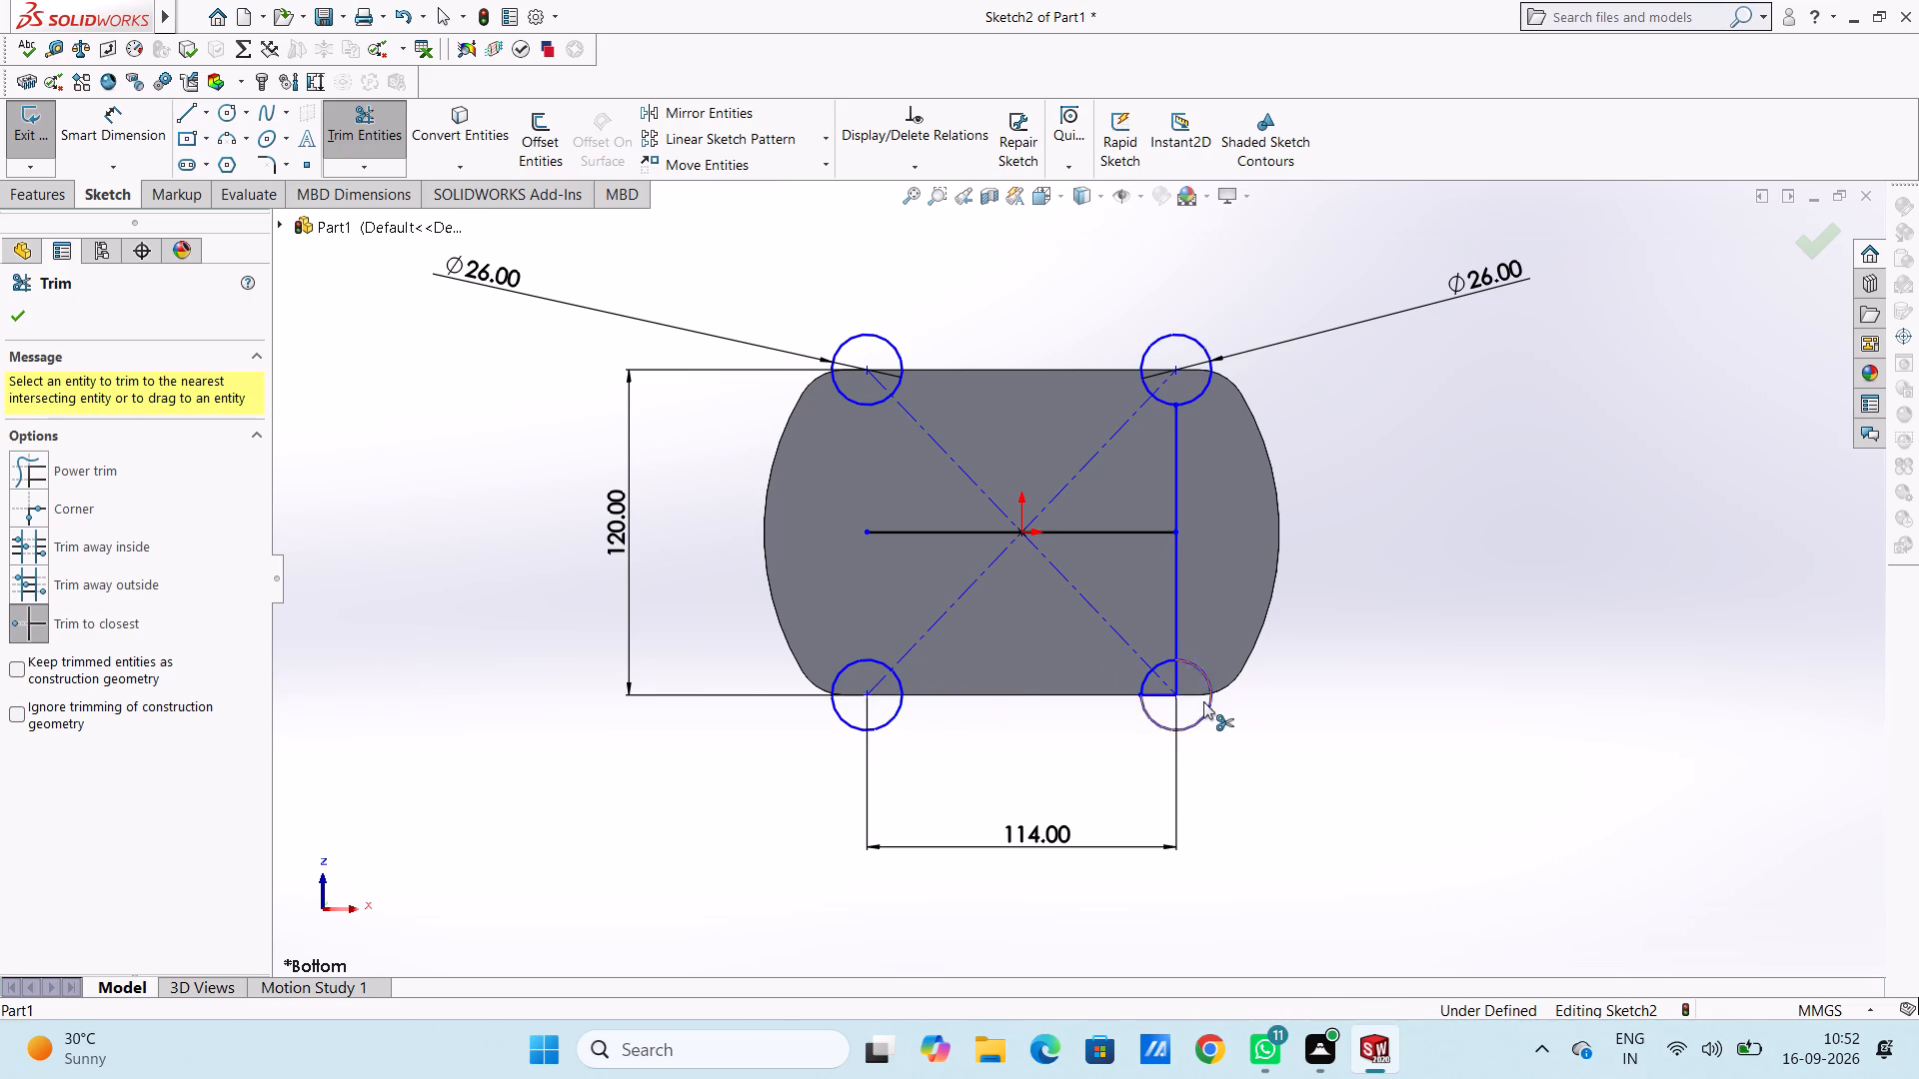
scroll(1201, 700, down, 4)
click(1076, 650)
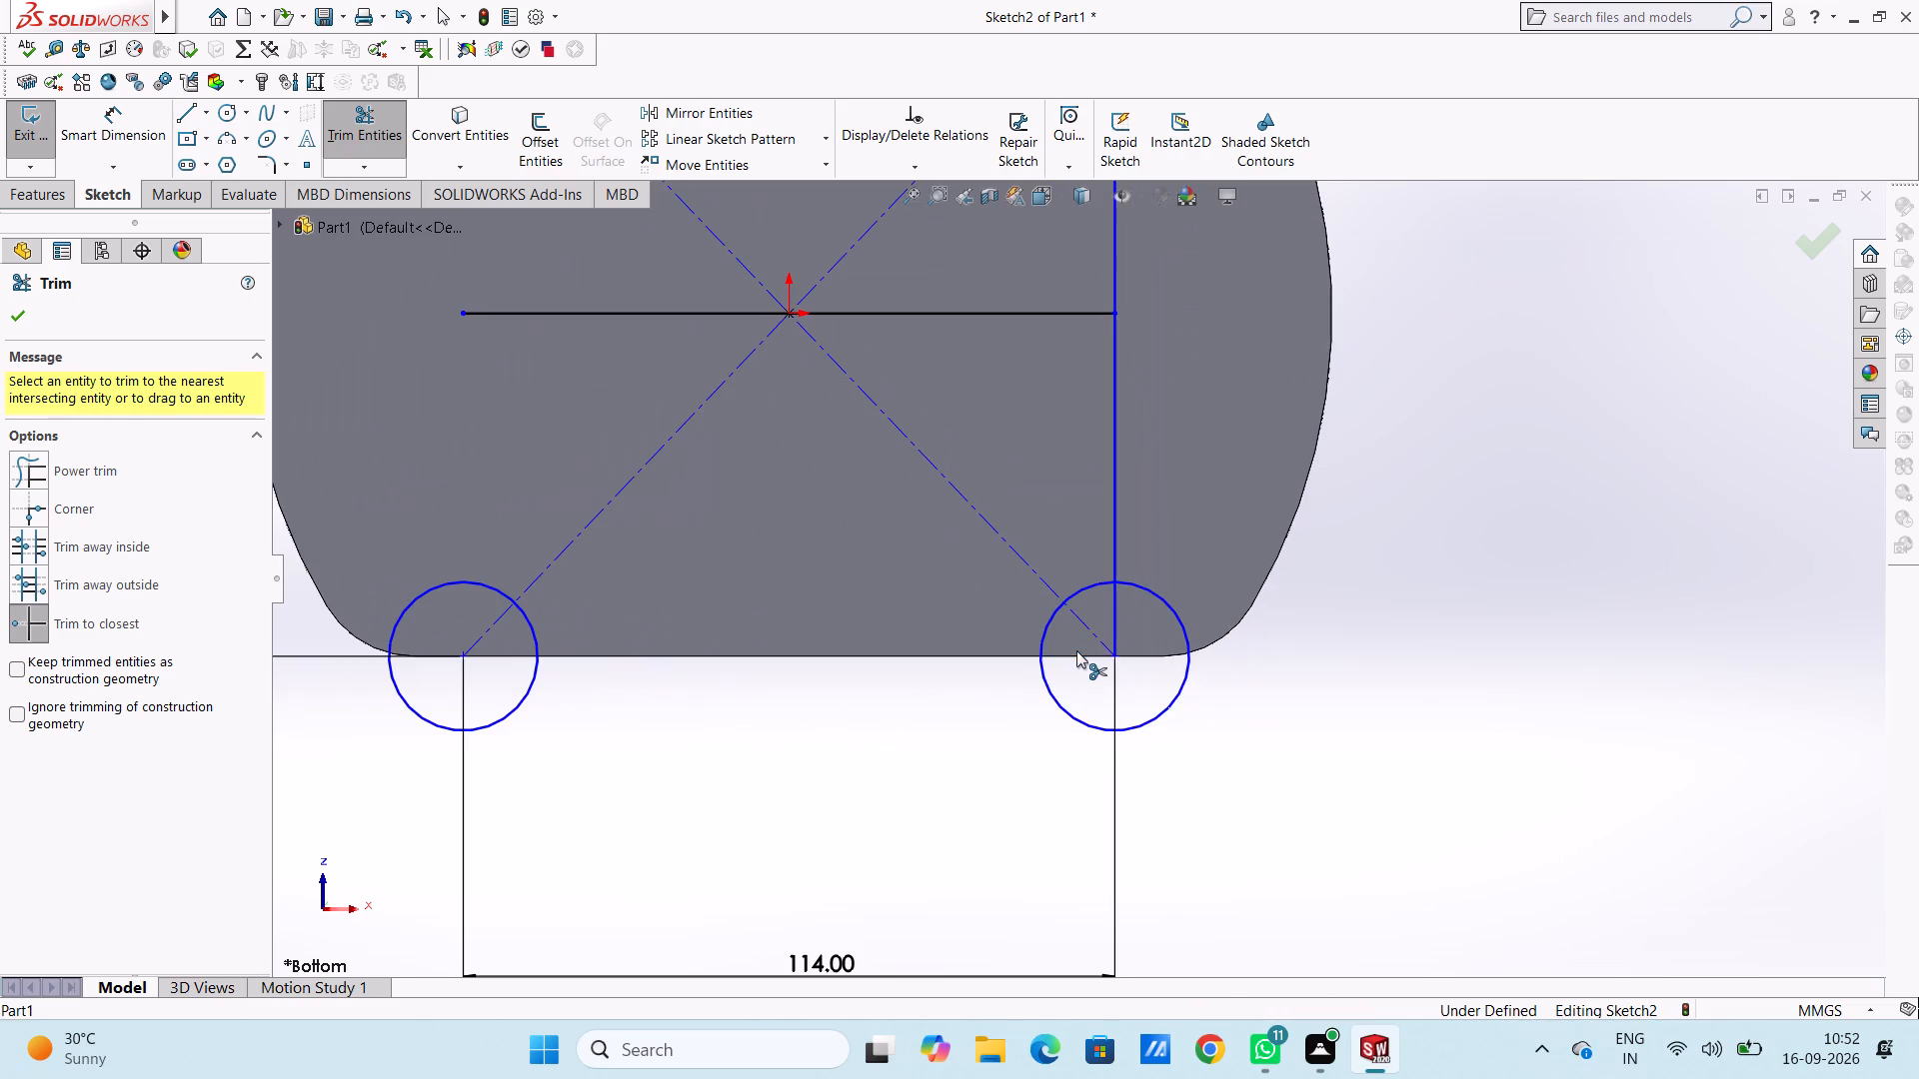
click(1112, 617)
scroll(1046, 534, up, 2)
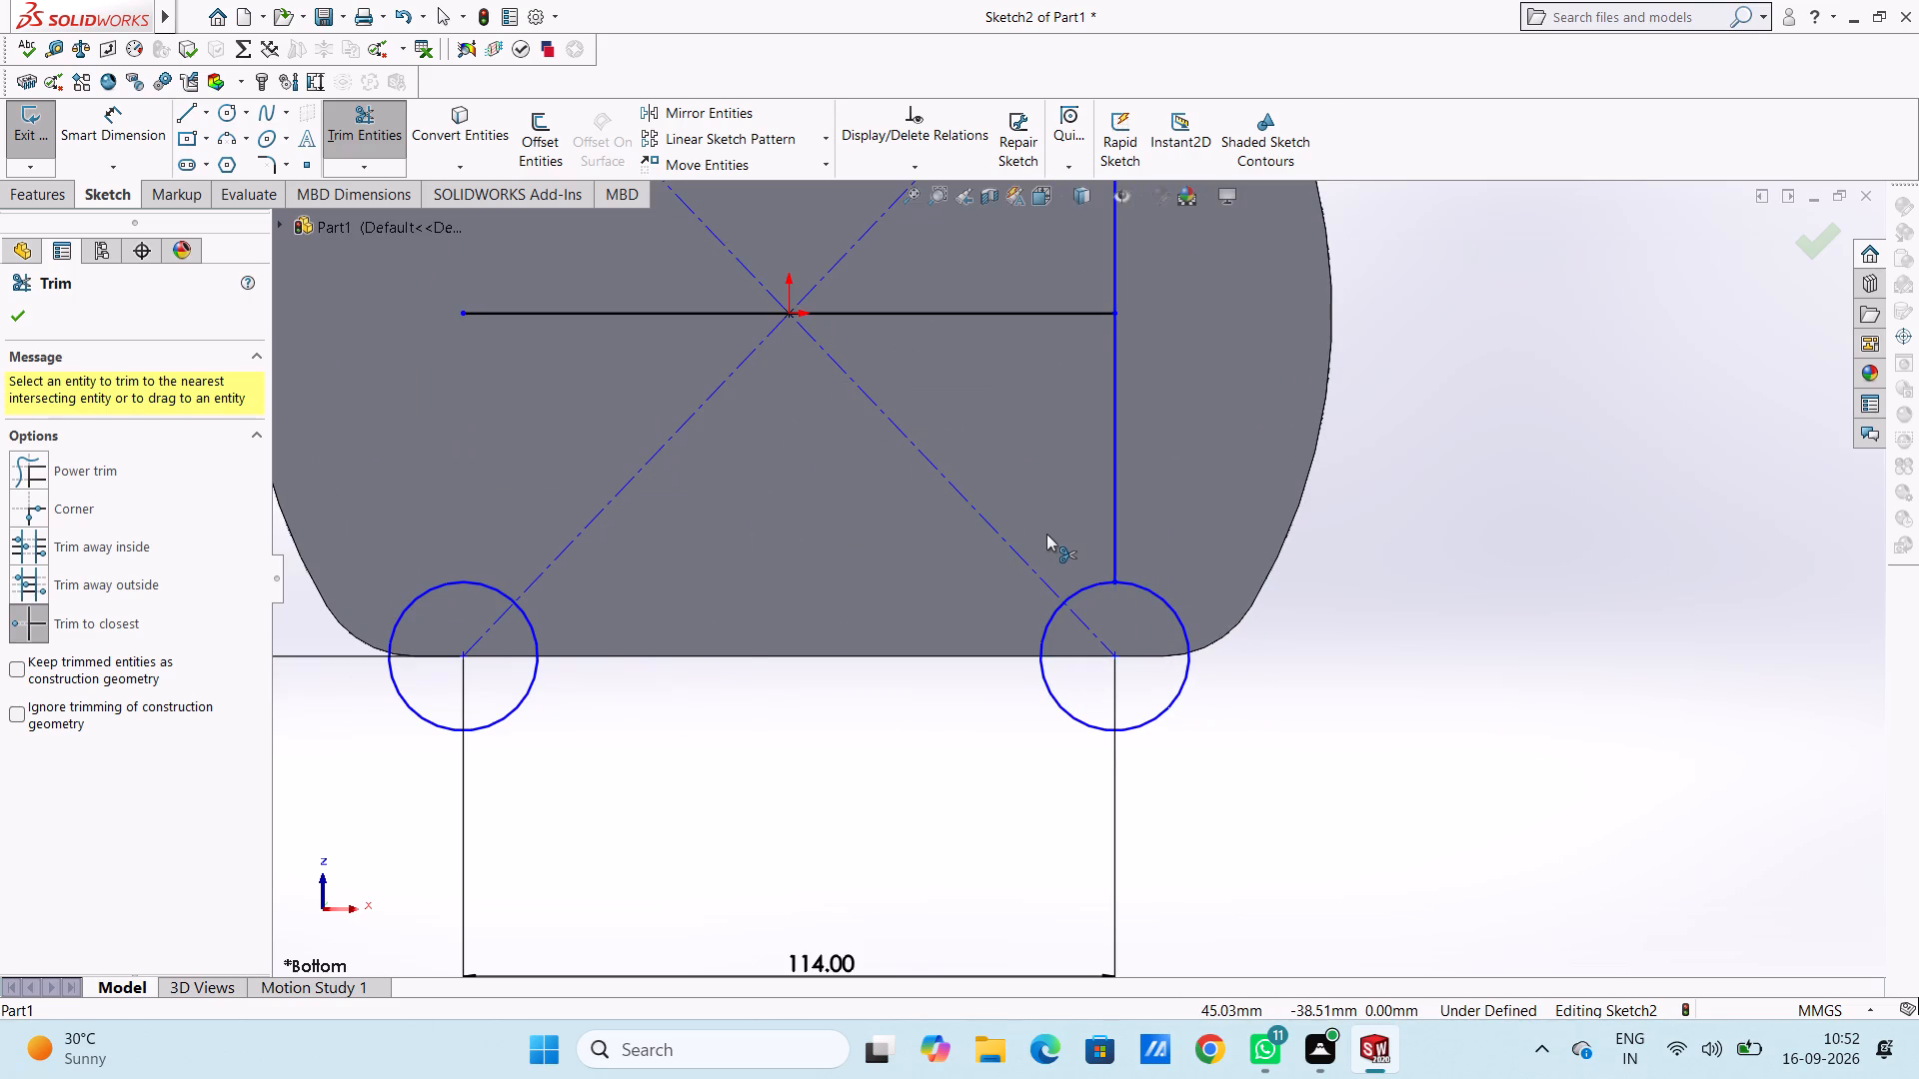
scroll(1046, 534, up, 1)
click(1098, 320)
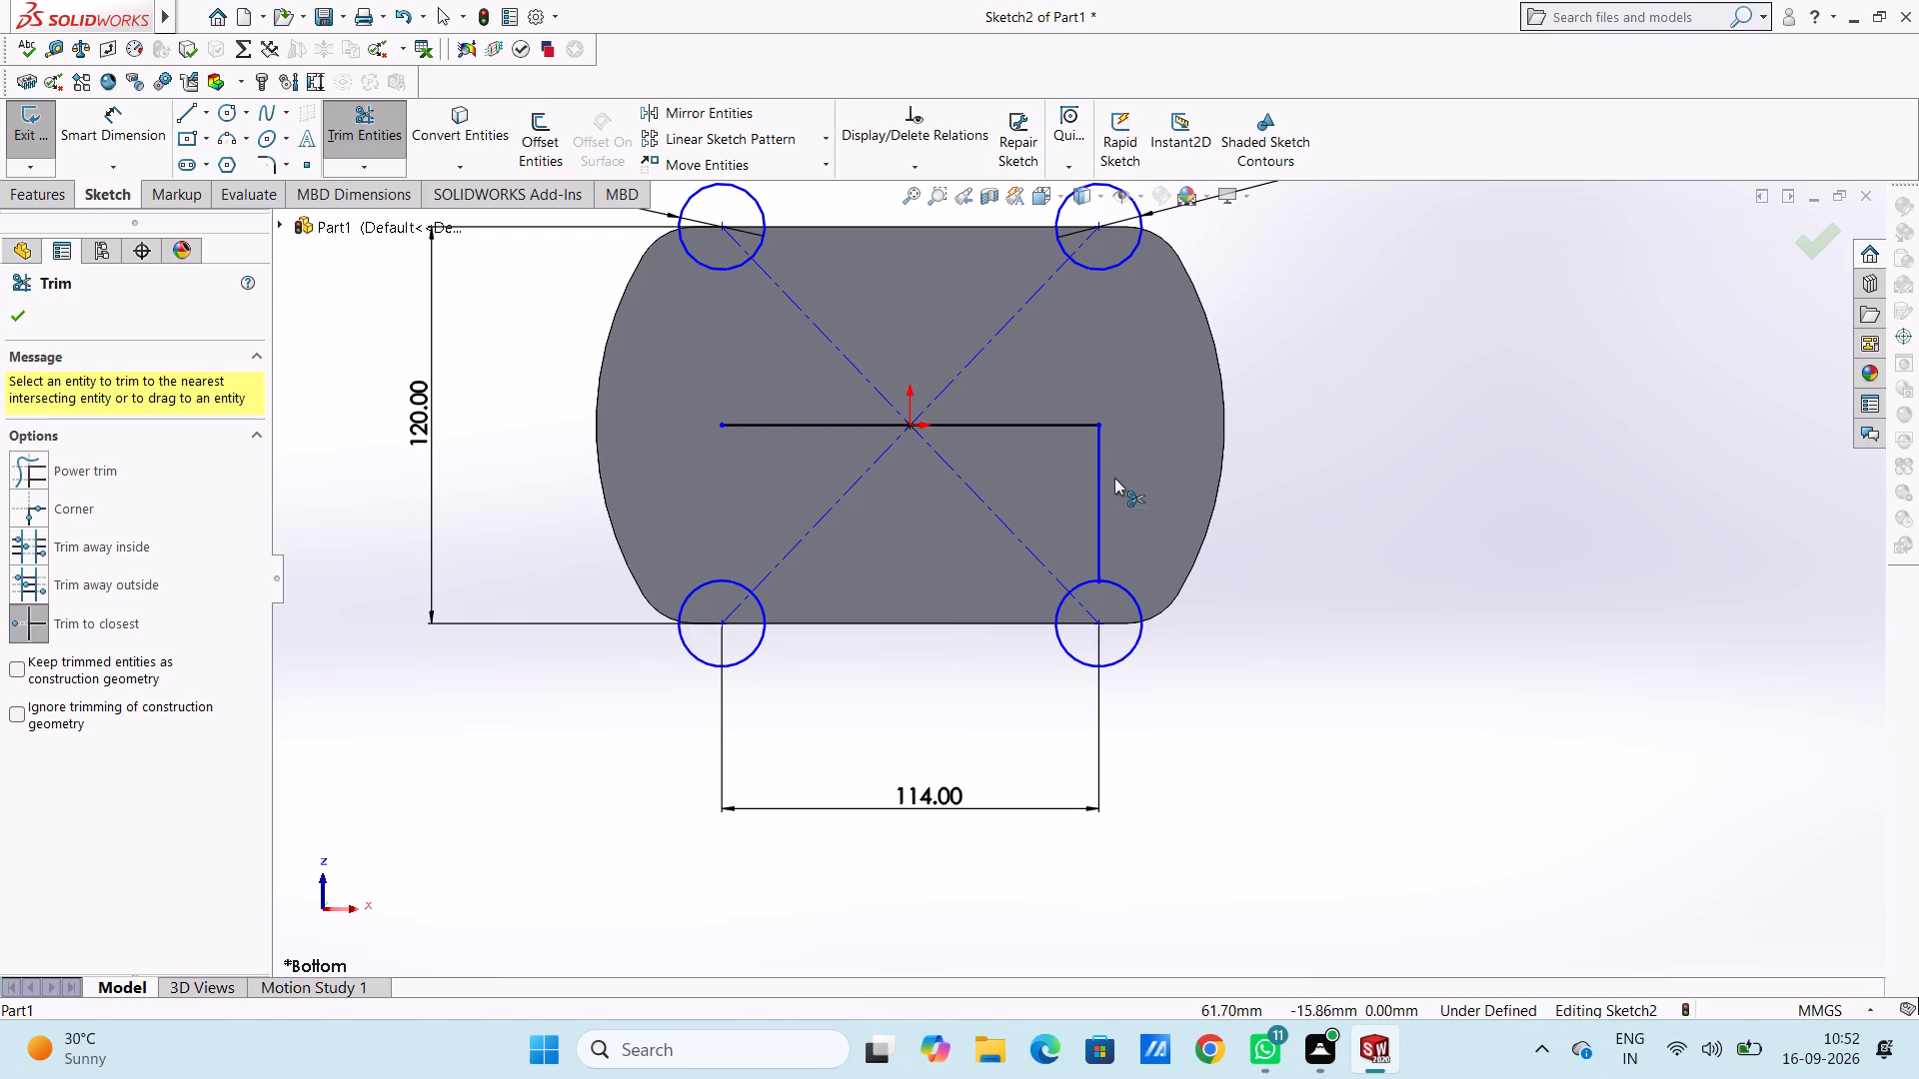
click(1097, 488)
Trim away the horizontal line through the origin and both diagonal construction lines, leaving only the four corner circles.
click(1046, 426)
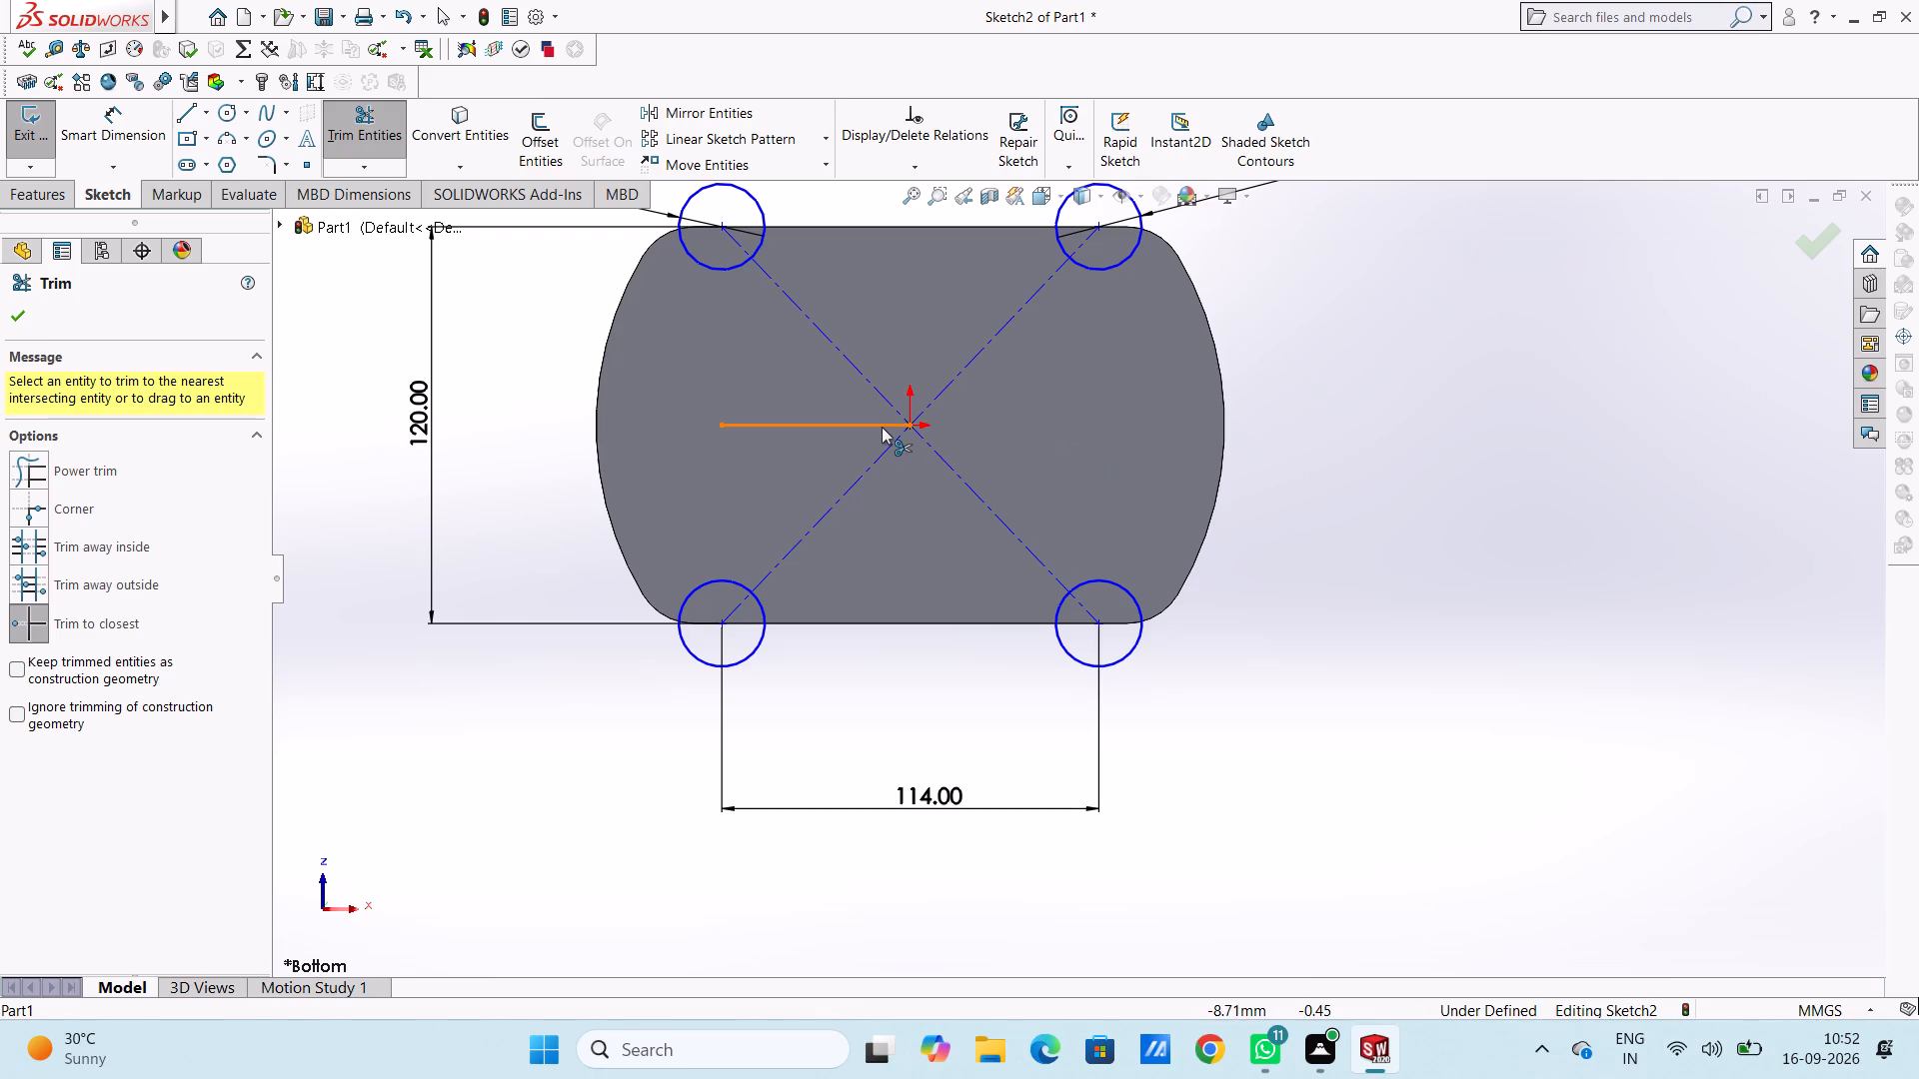
click(882, 427)
click(892, 443)
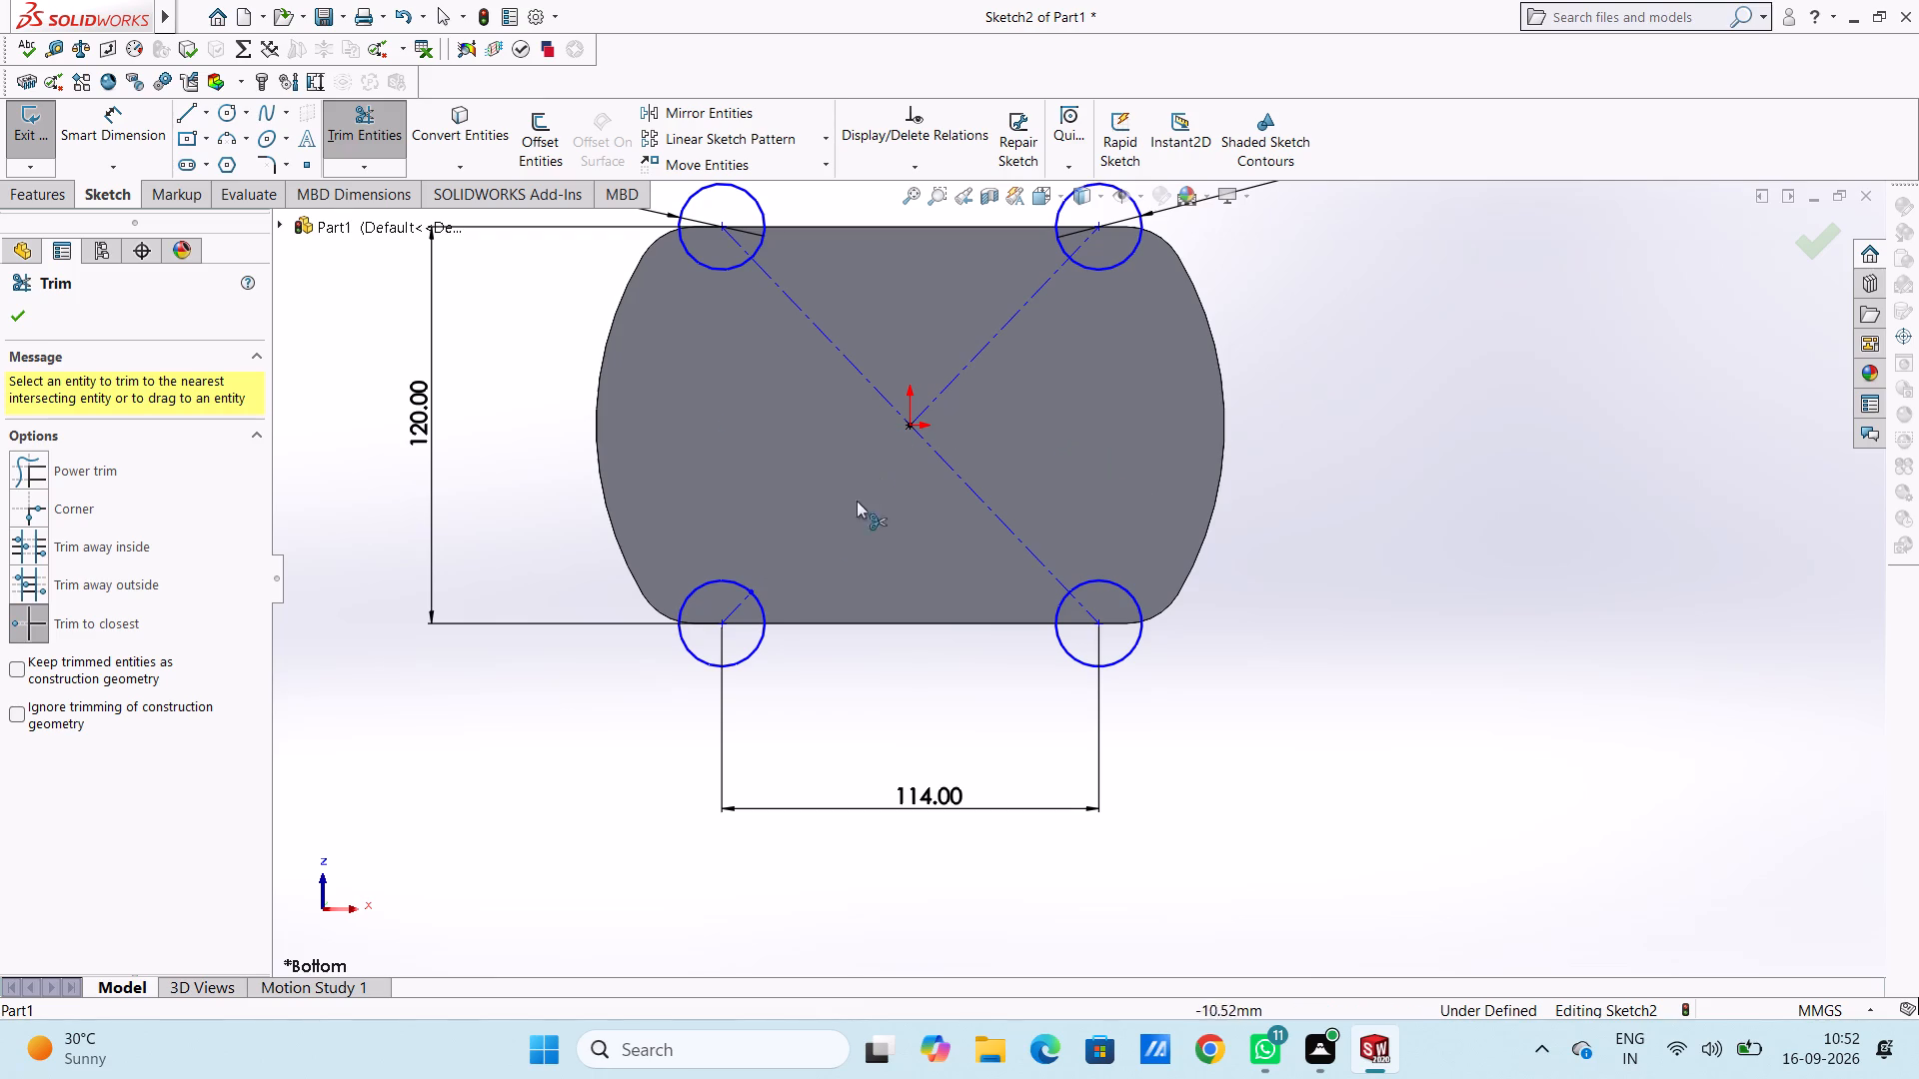
click(737, 607)
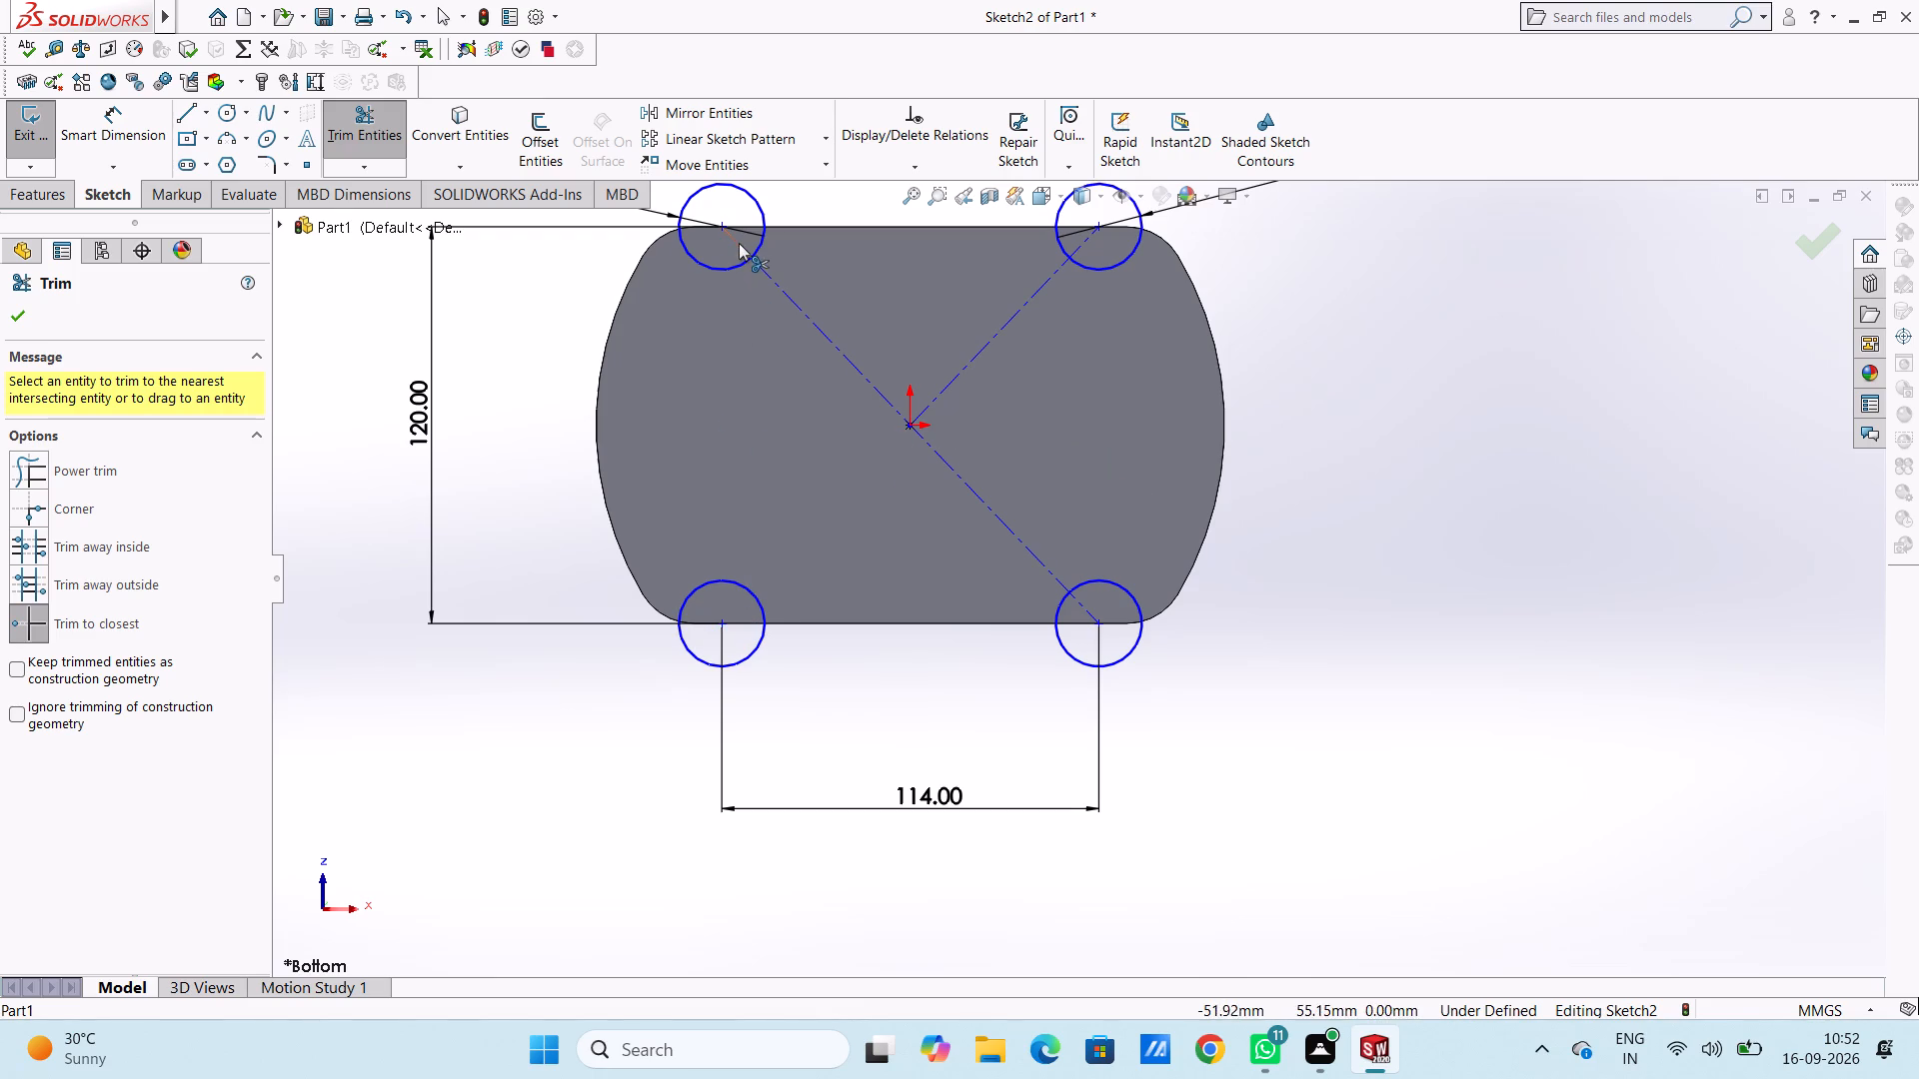
click(739, 243)
click(781, 287)
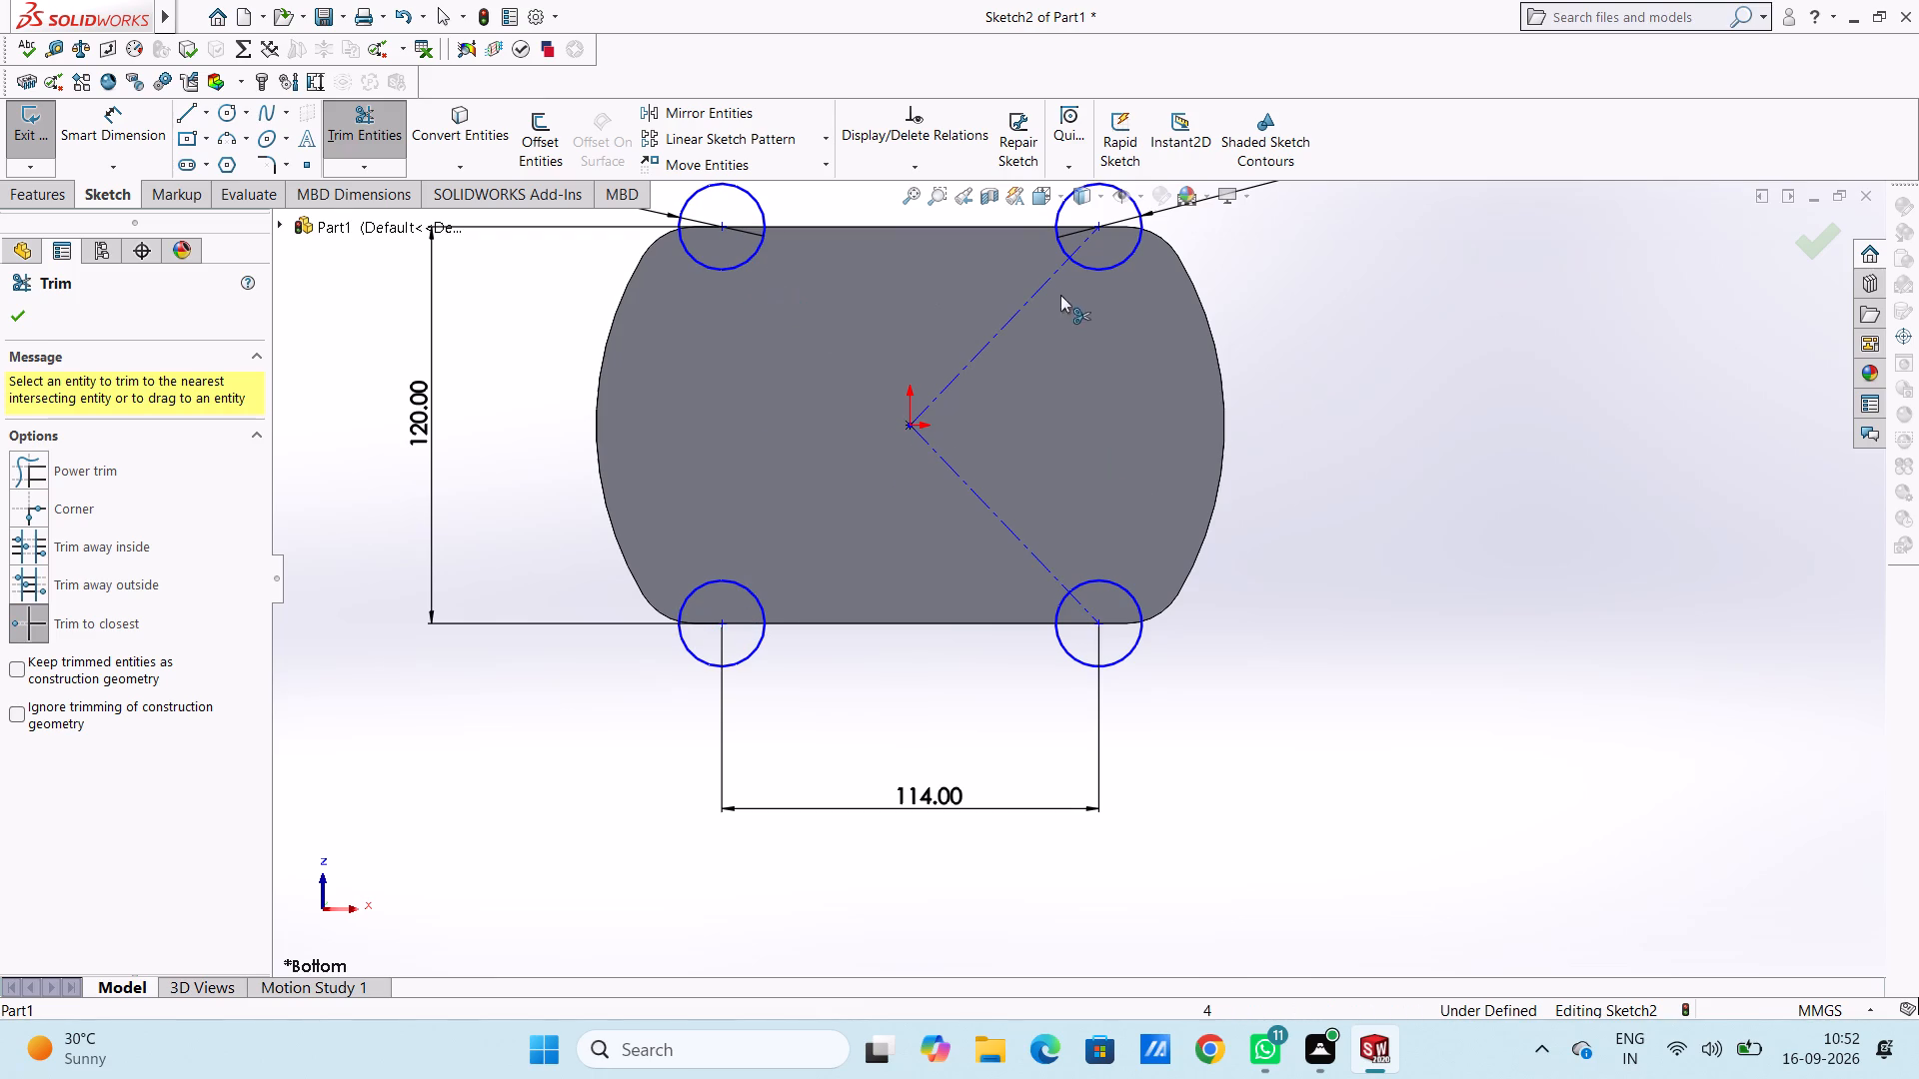
click(1039, 291)
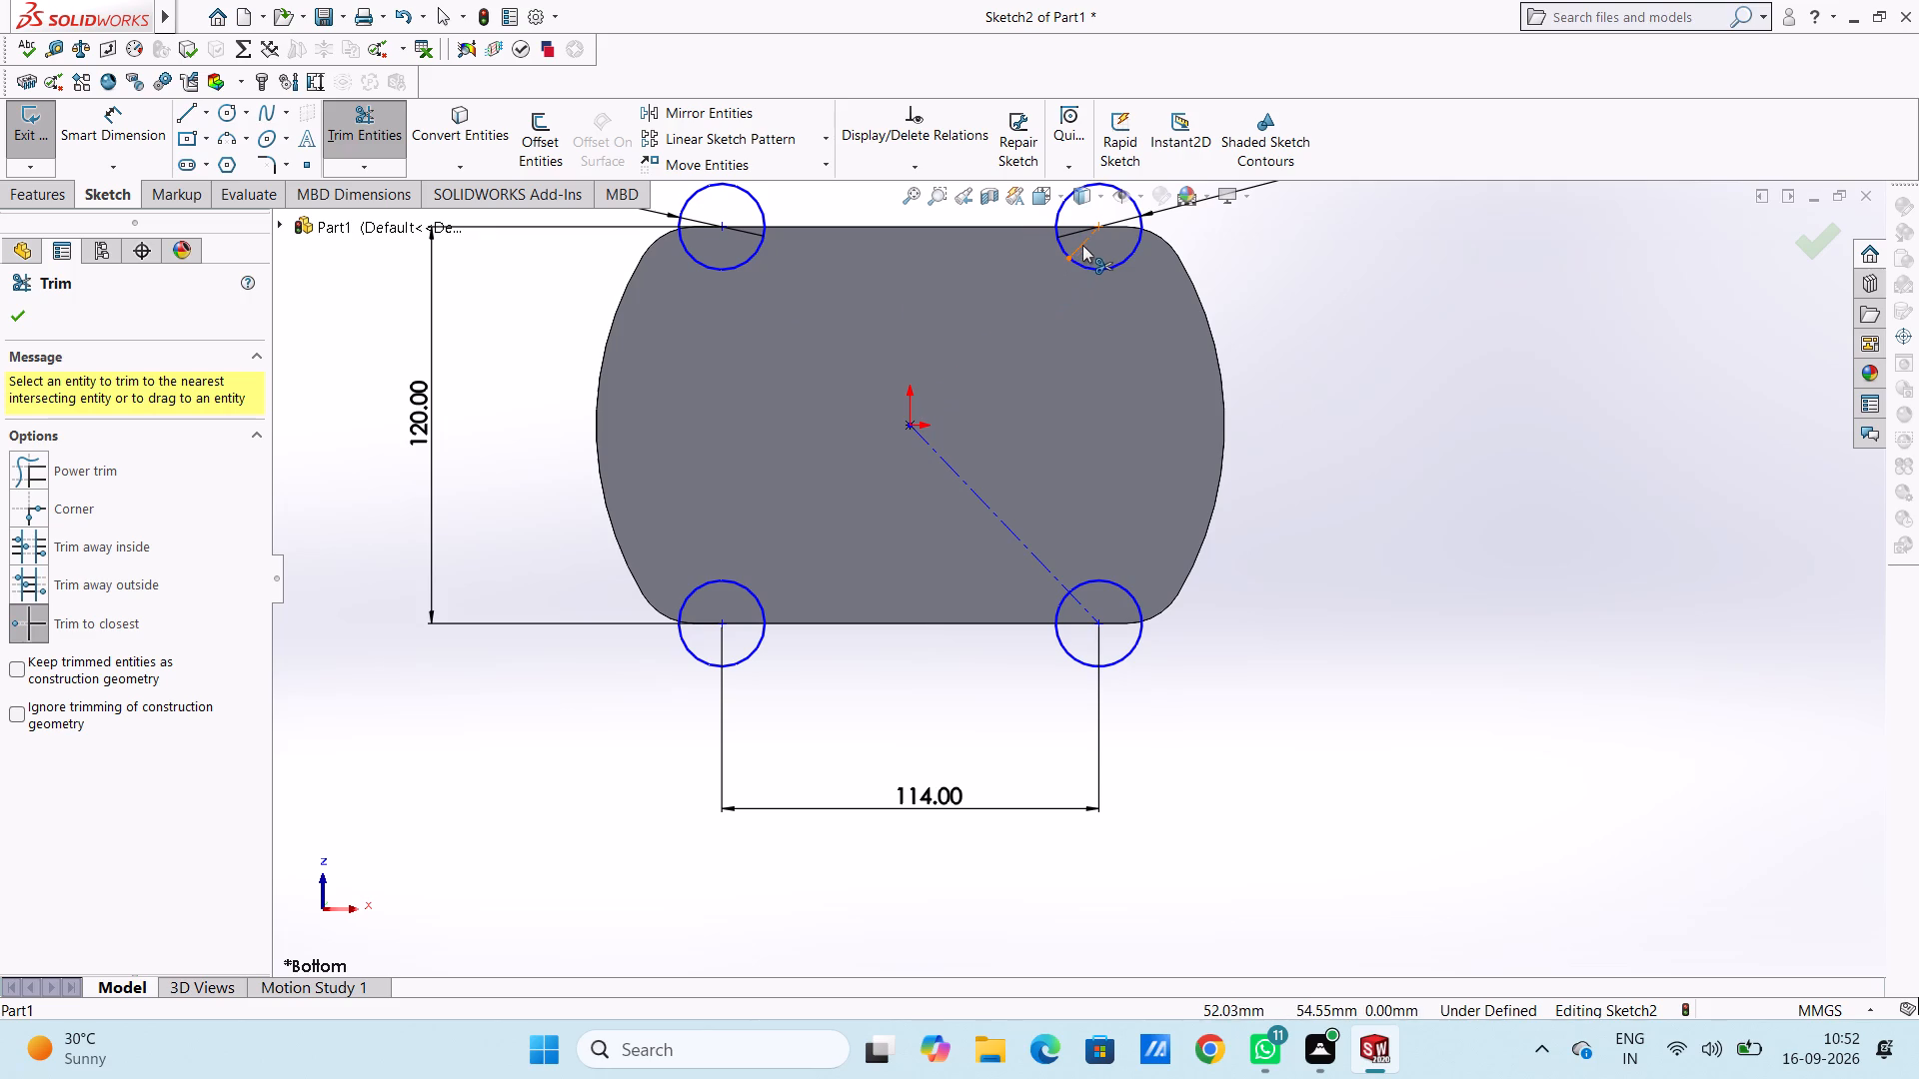
click(1082, 245)
click(1025, 542)
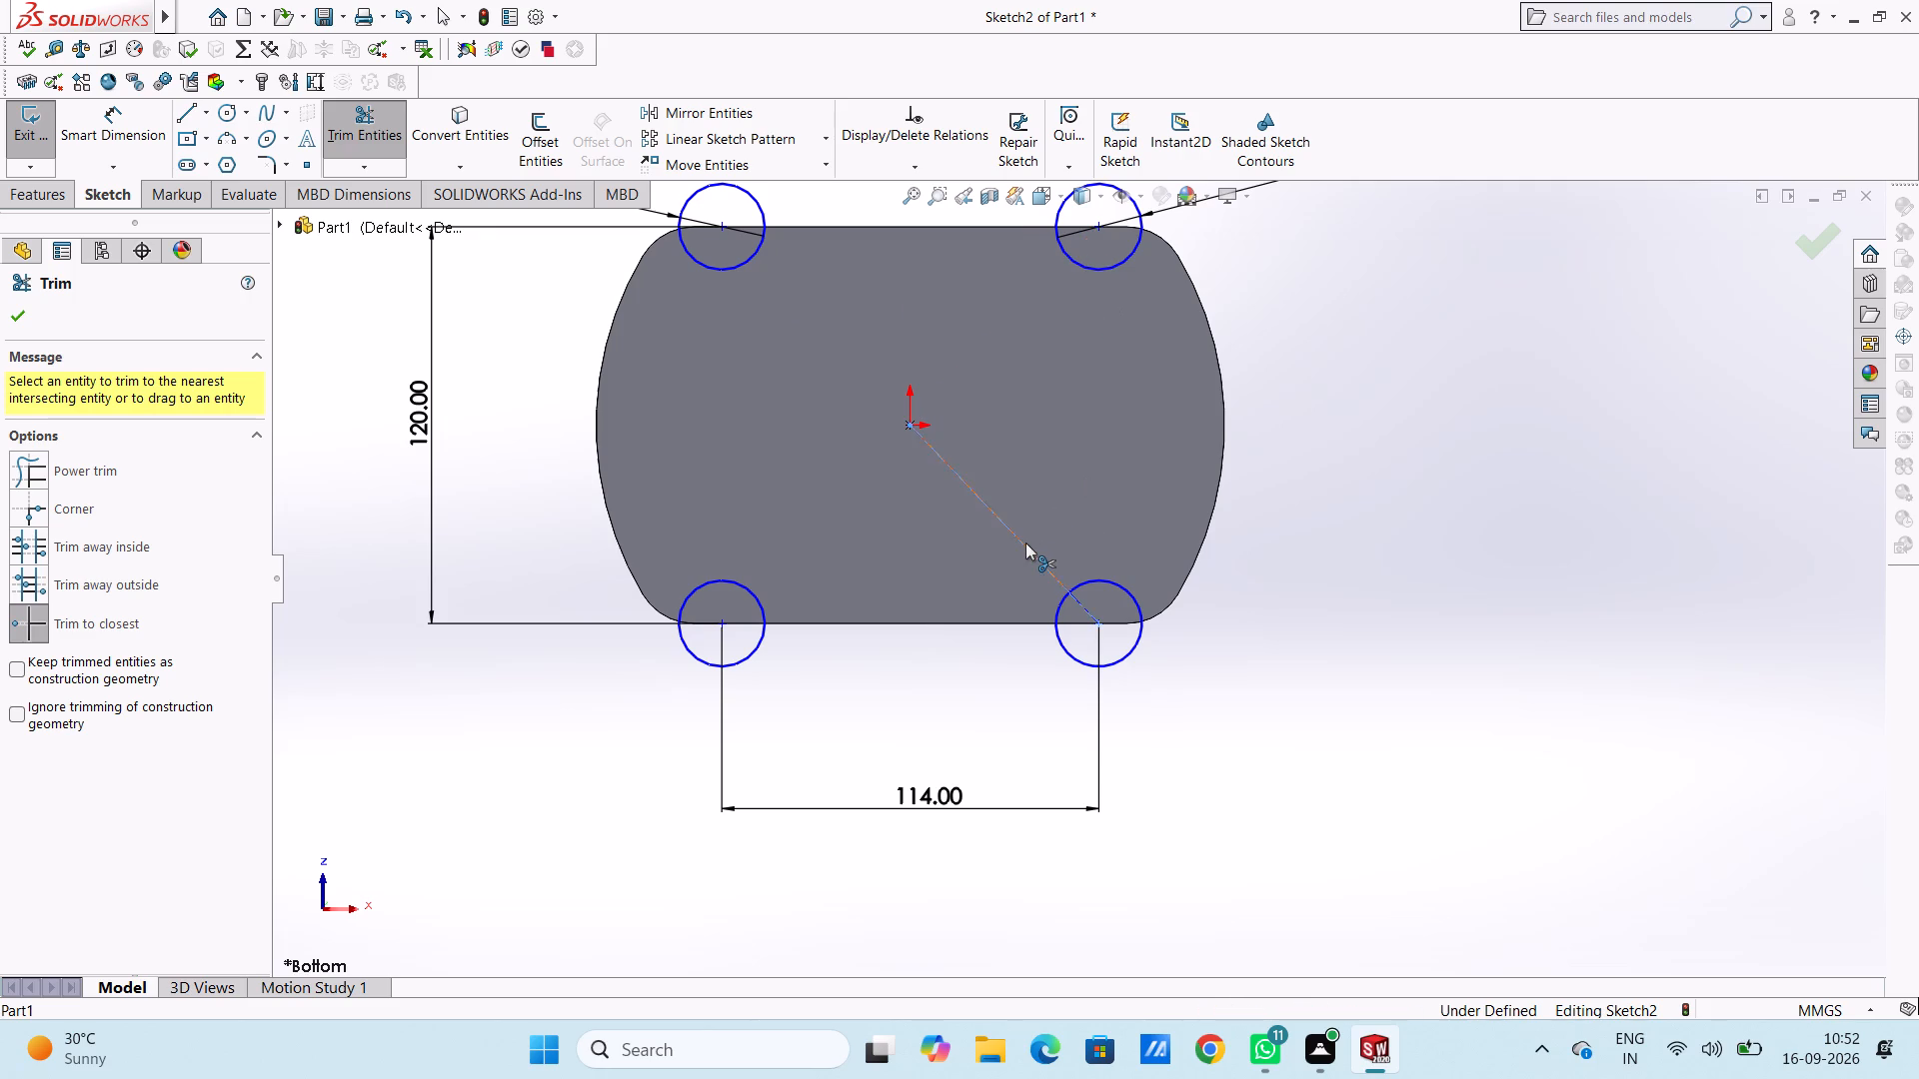
click(1083, 601)
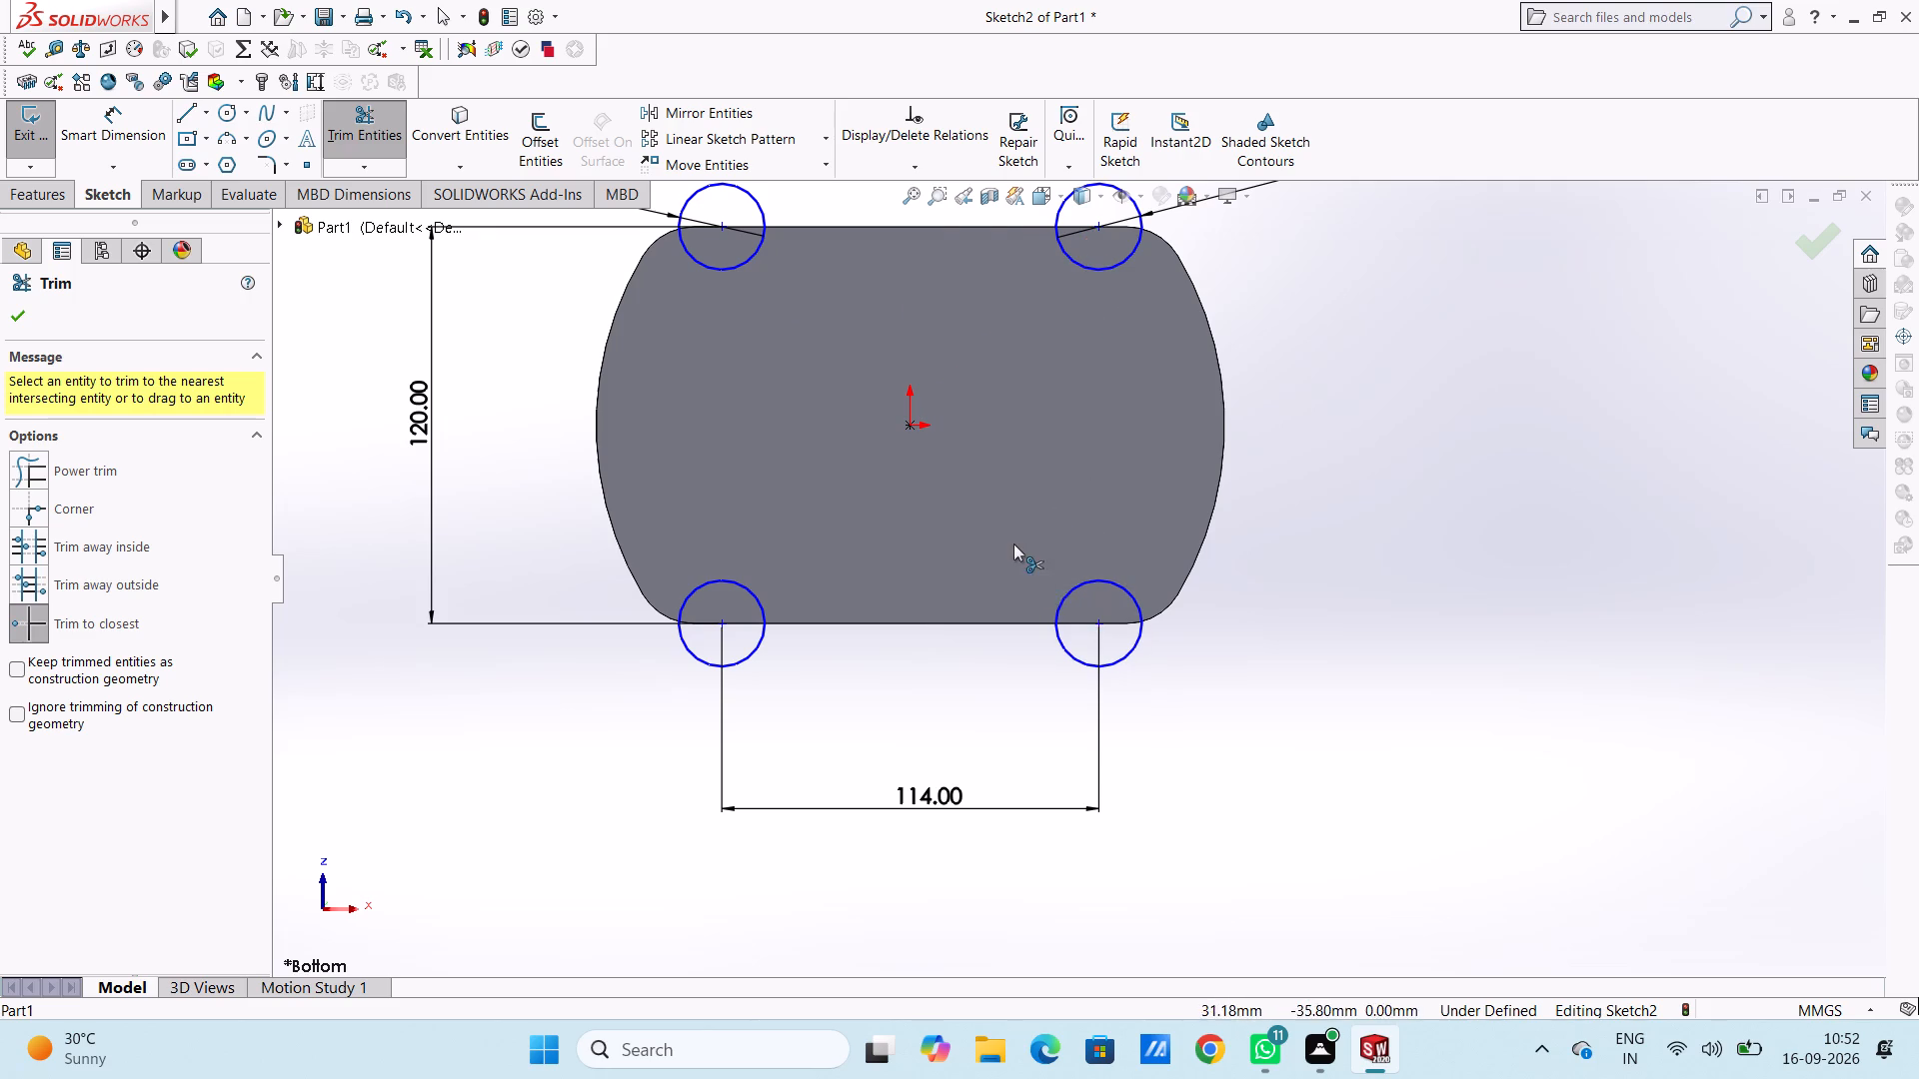
scroll(1013, 543, down, 2)
scroll(1013, 524, up, 4)
key(Escape)
key(Escape)
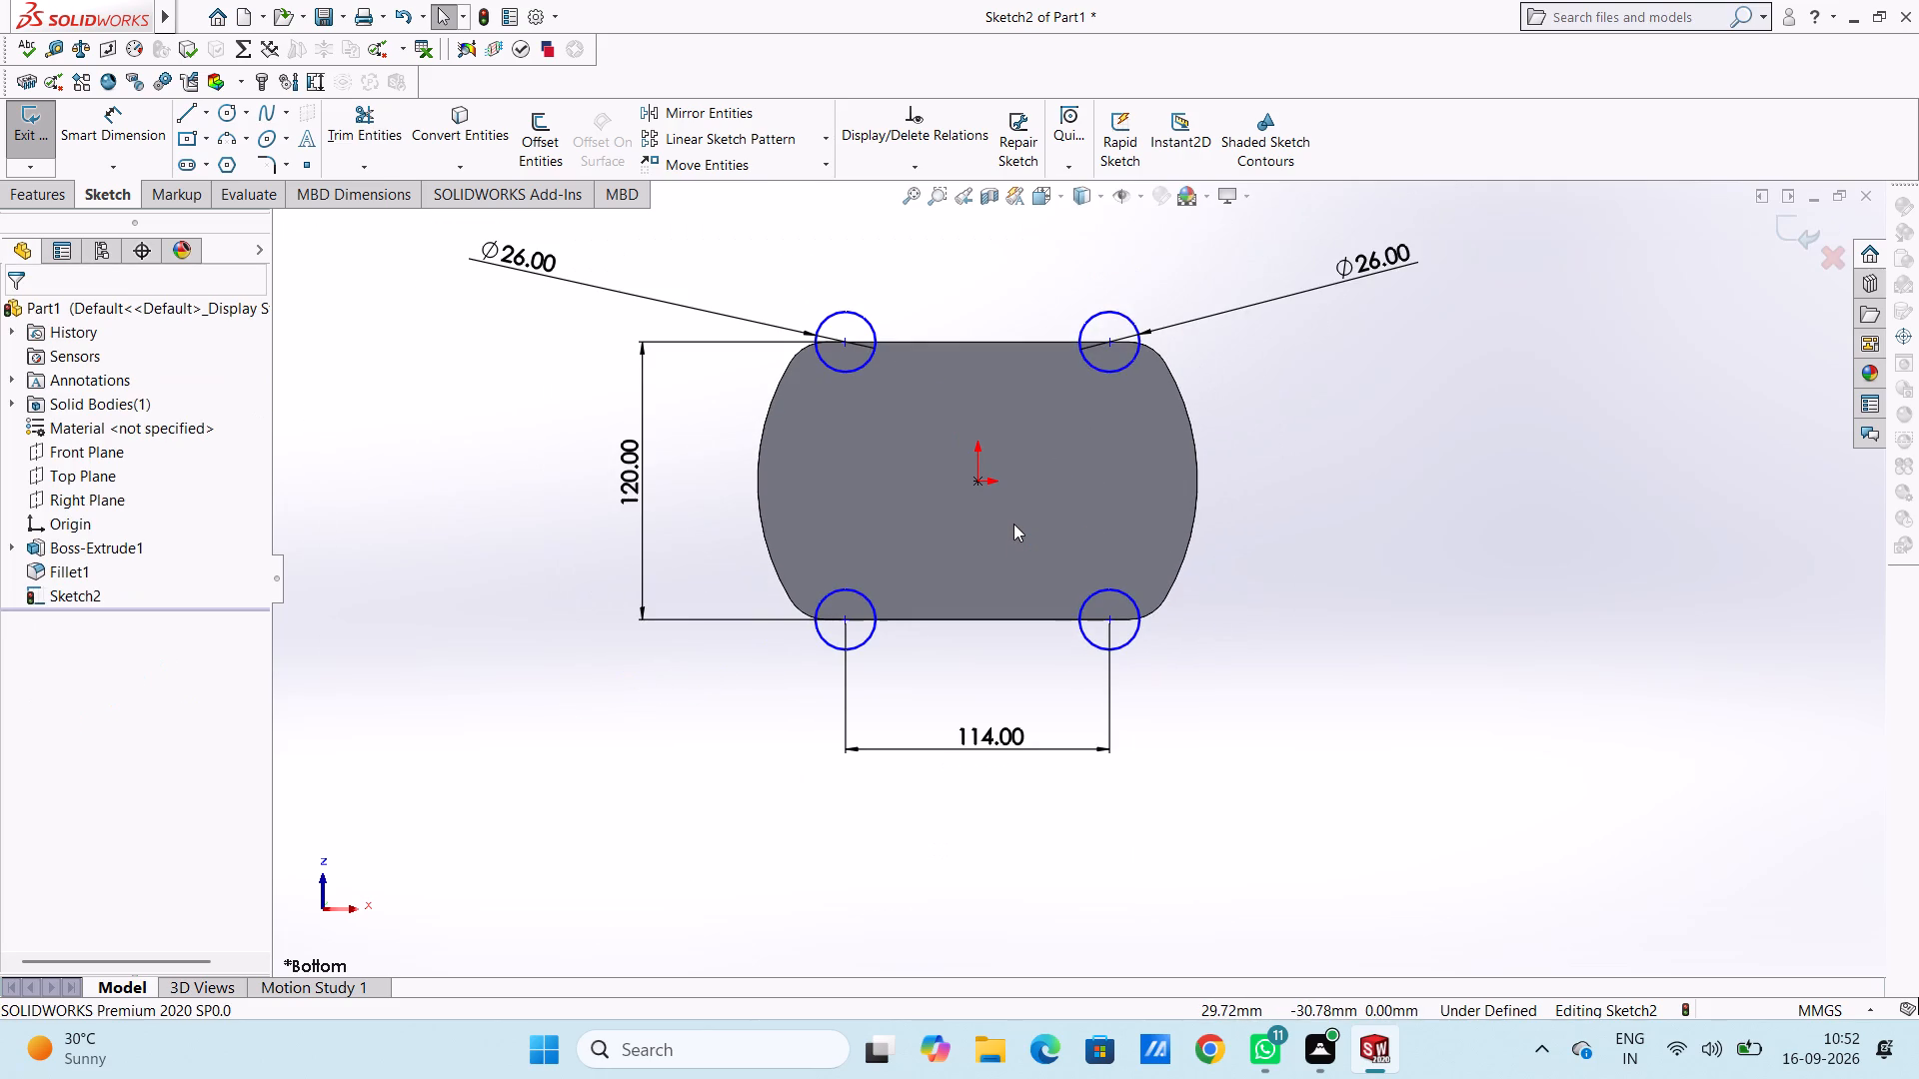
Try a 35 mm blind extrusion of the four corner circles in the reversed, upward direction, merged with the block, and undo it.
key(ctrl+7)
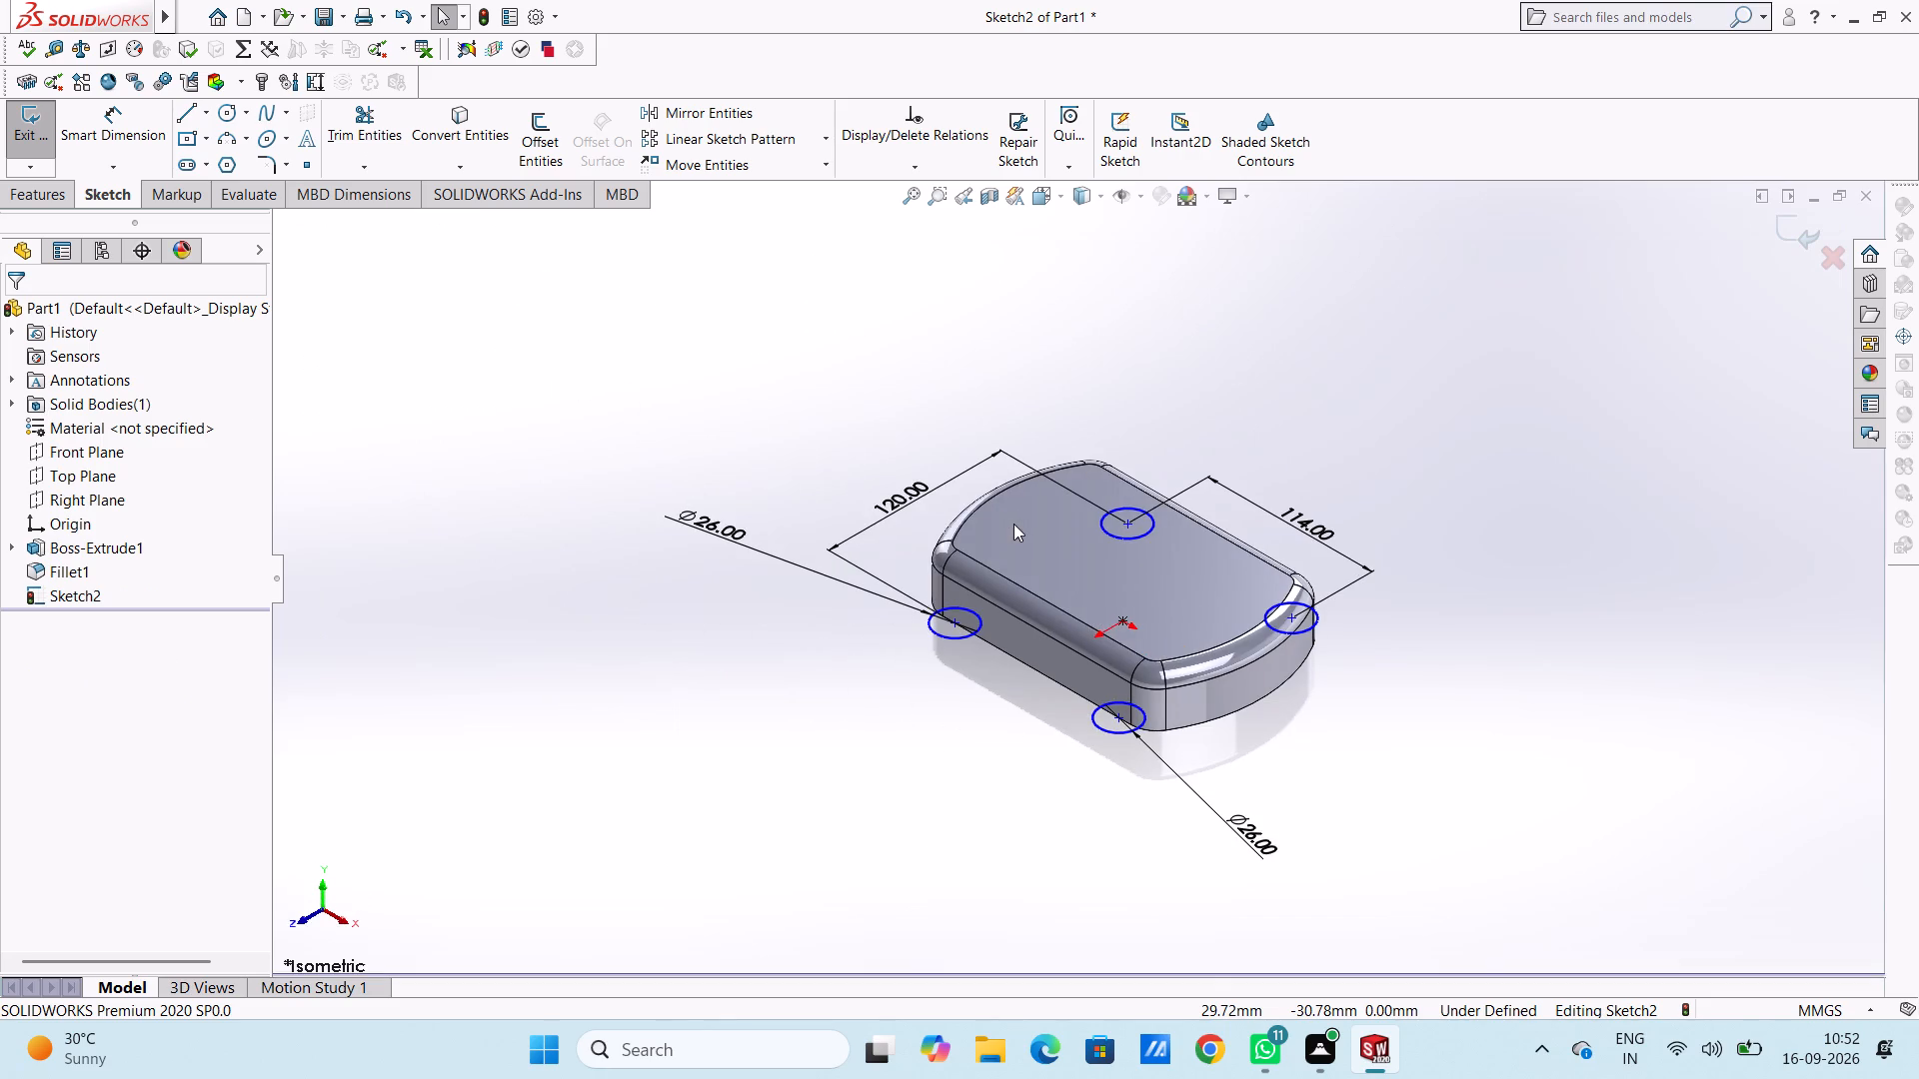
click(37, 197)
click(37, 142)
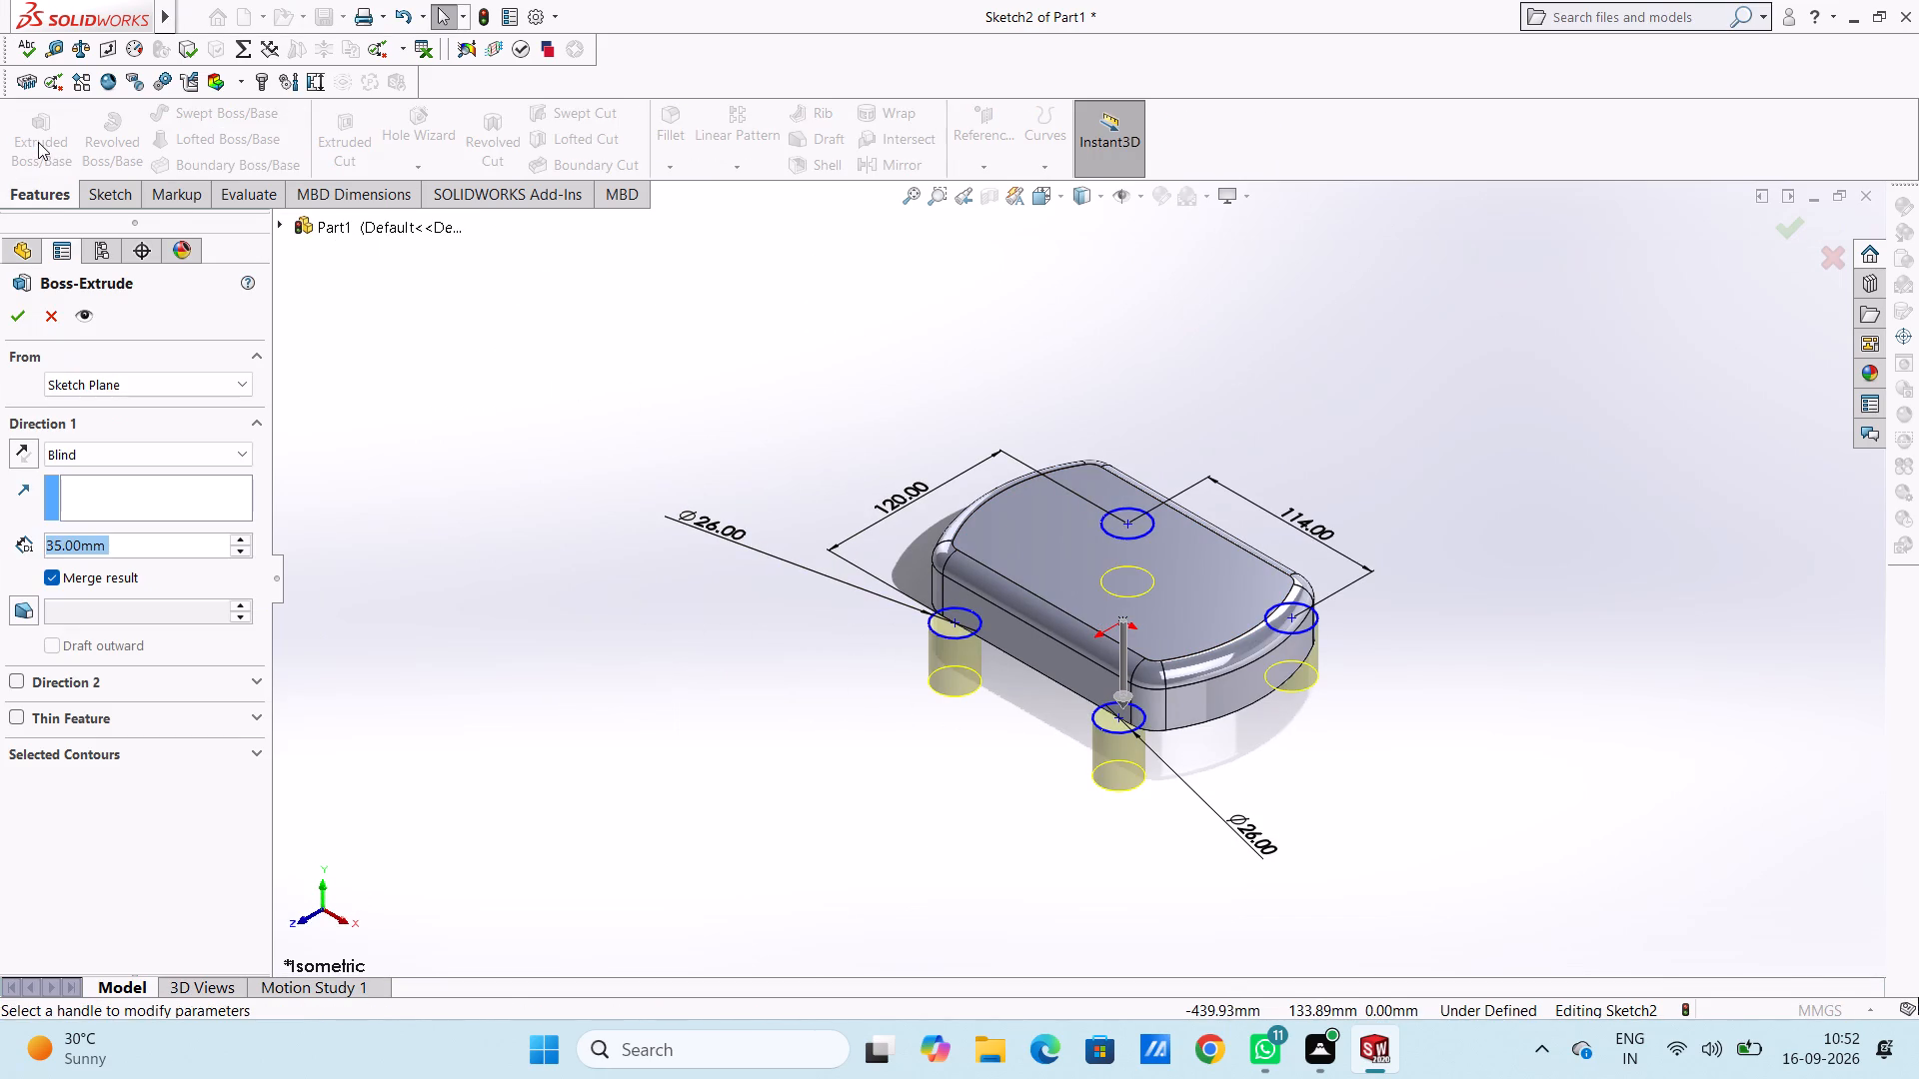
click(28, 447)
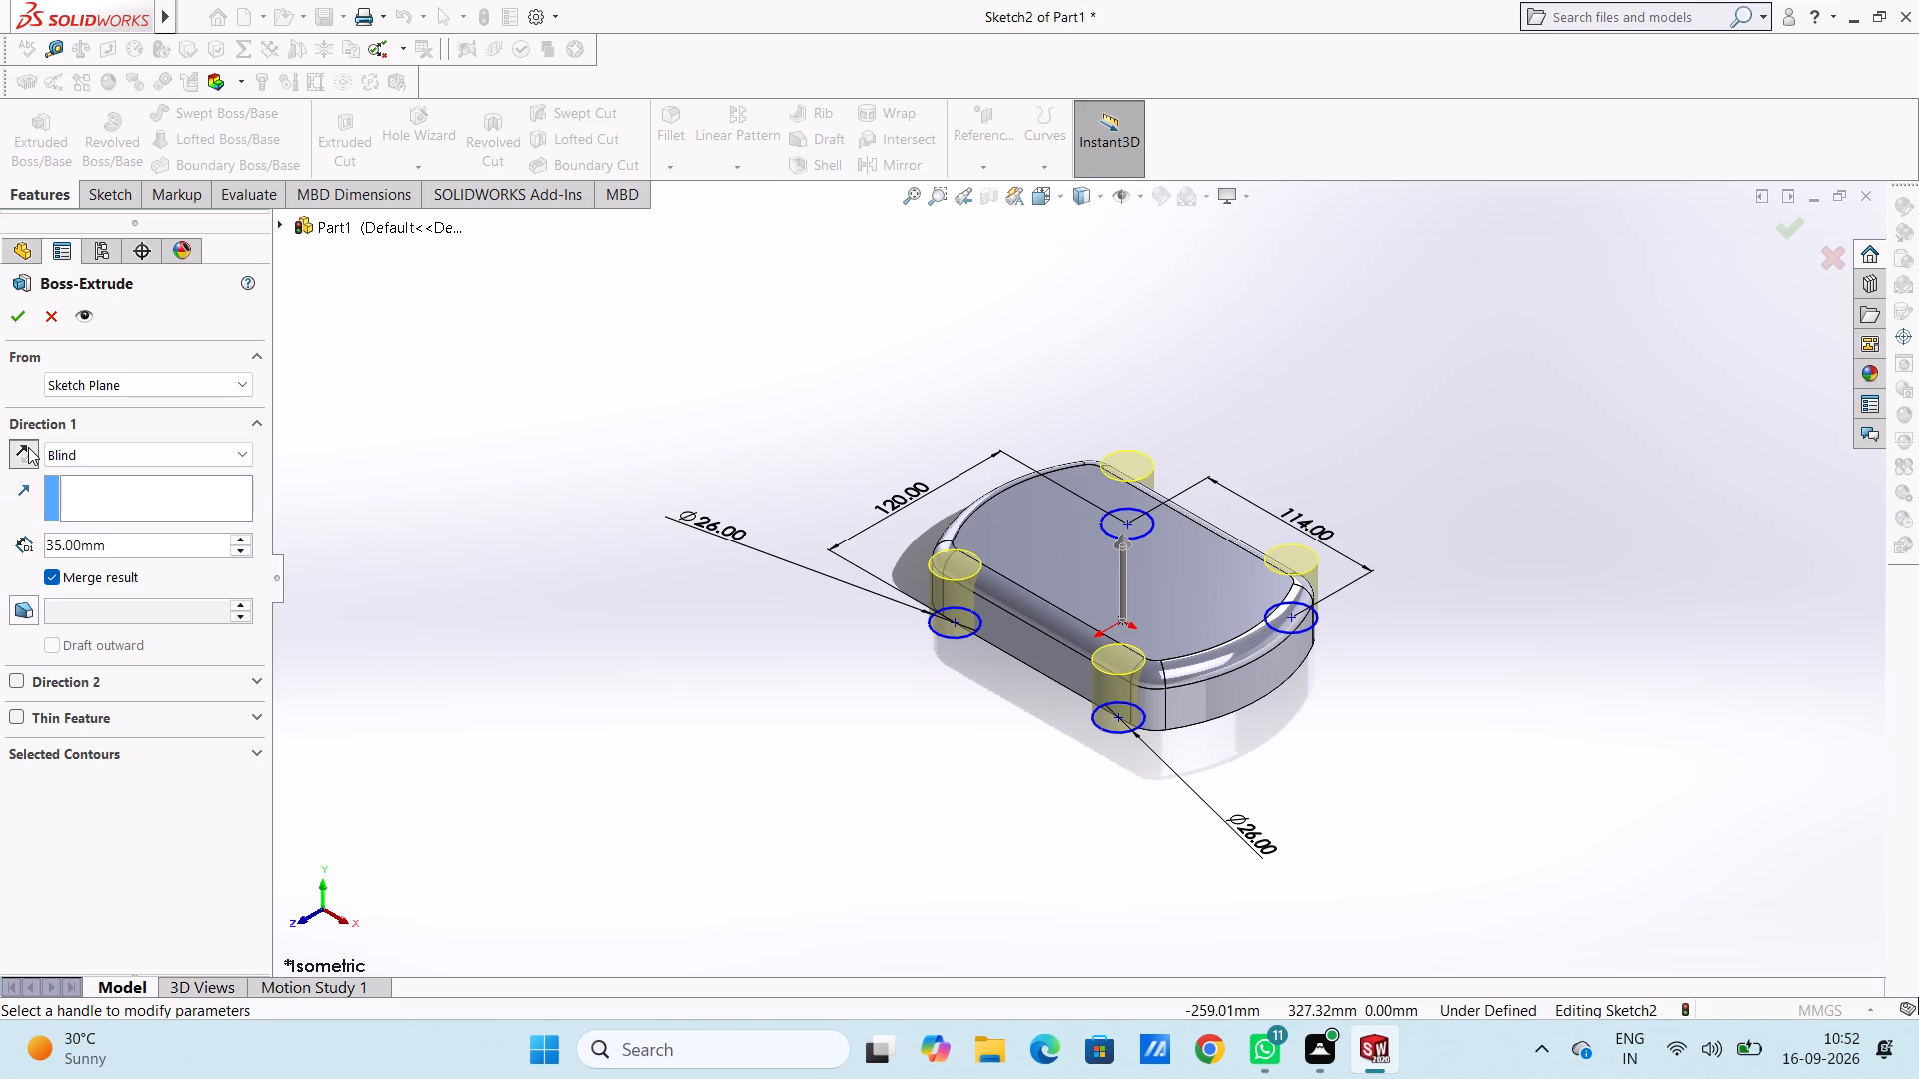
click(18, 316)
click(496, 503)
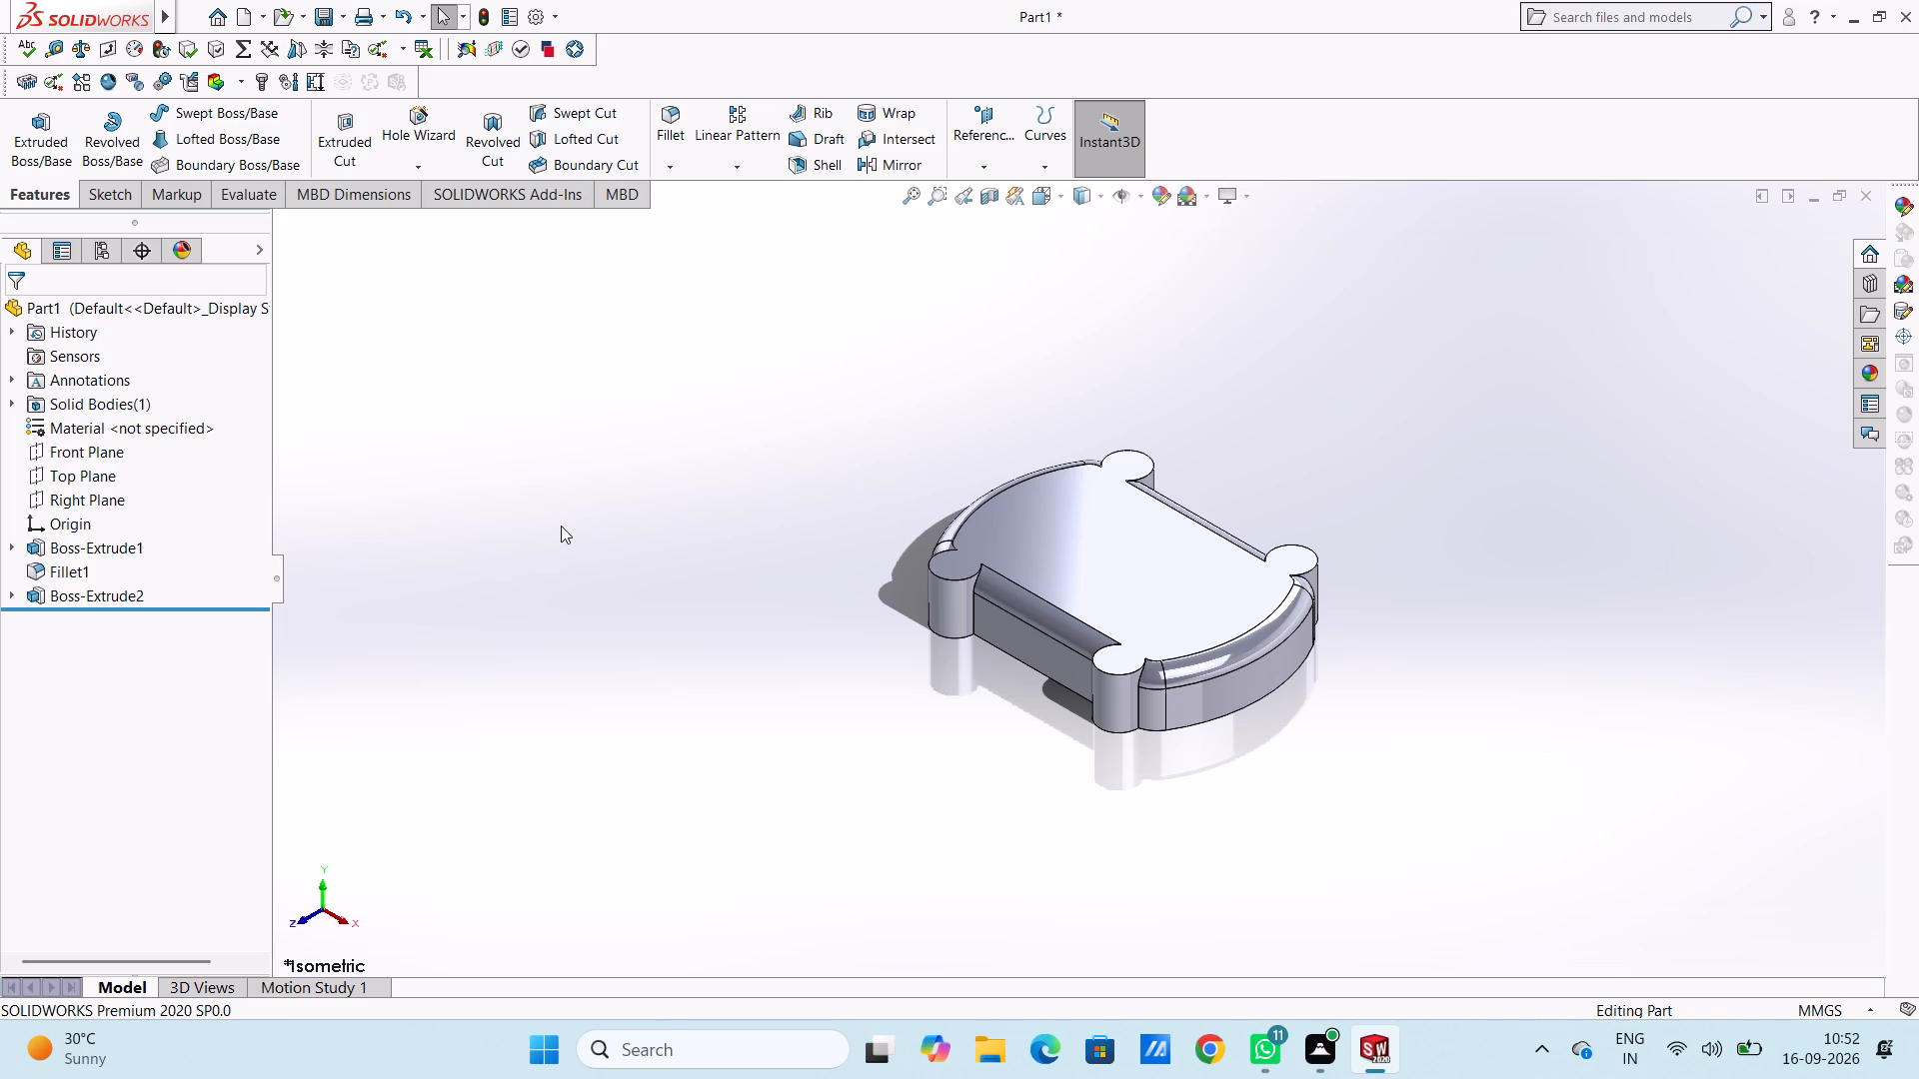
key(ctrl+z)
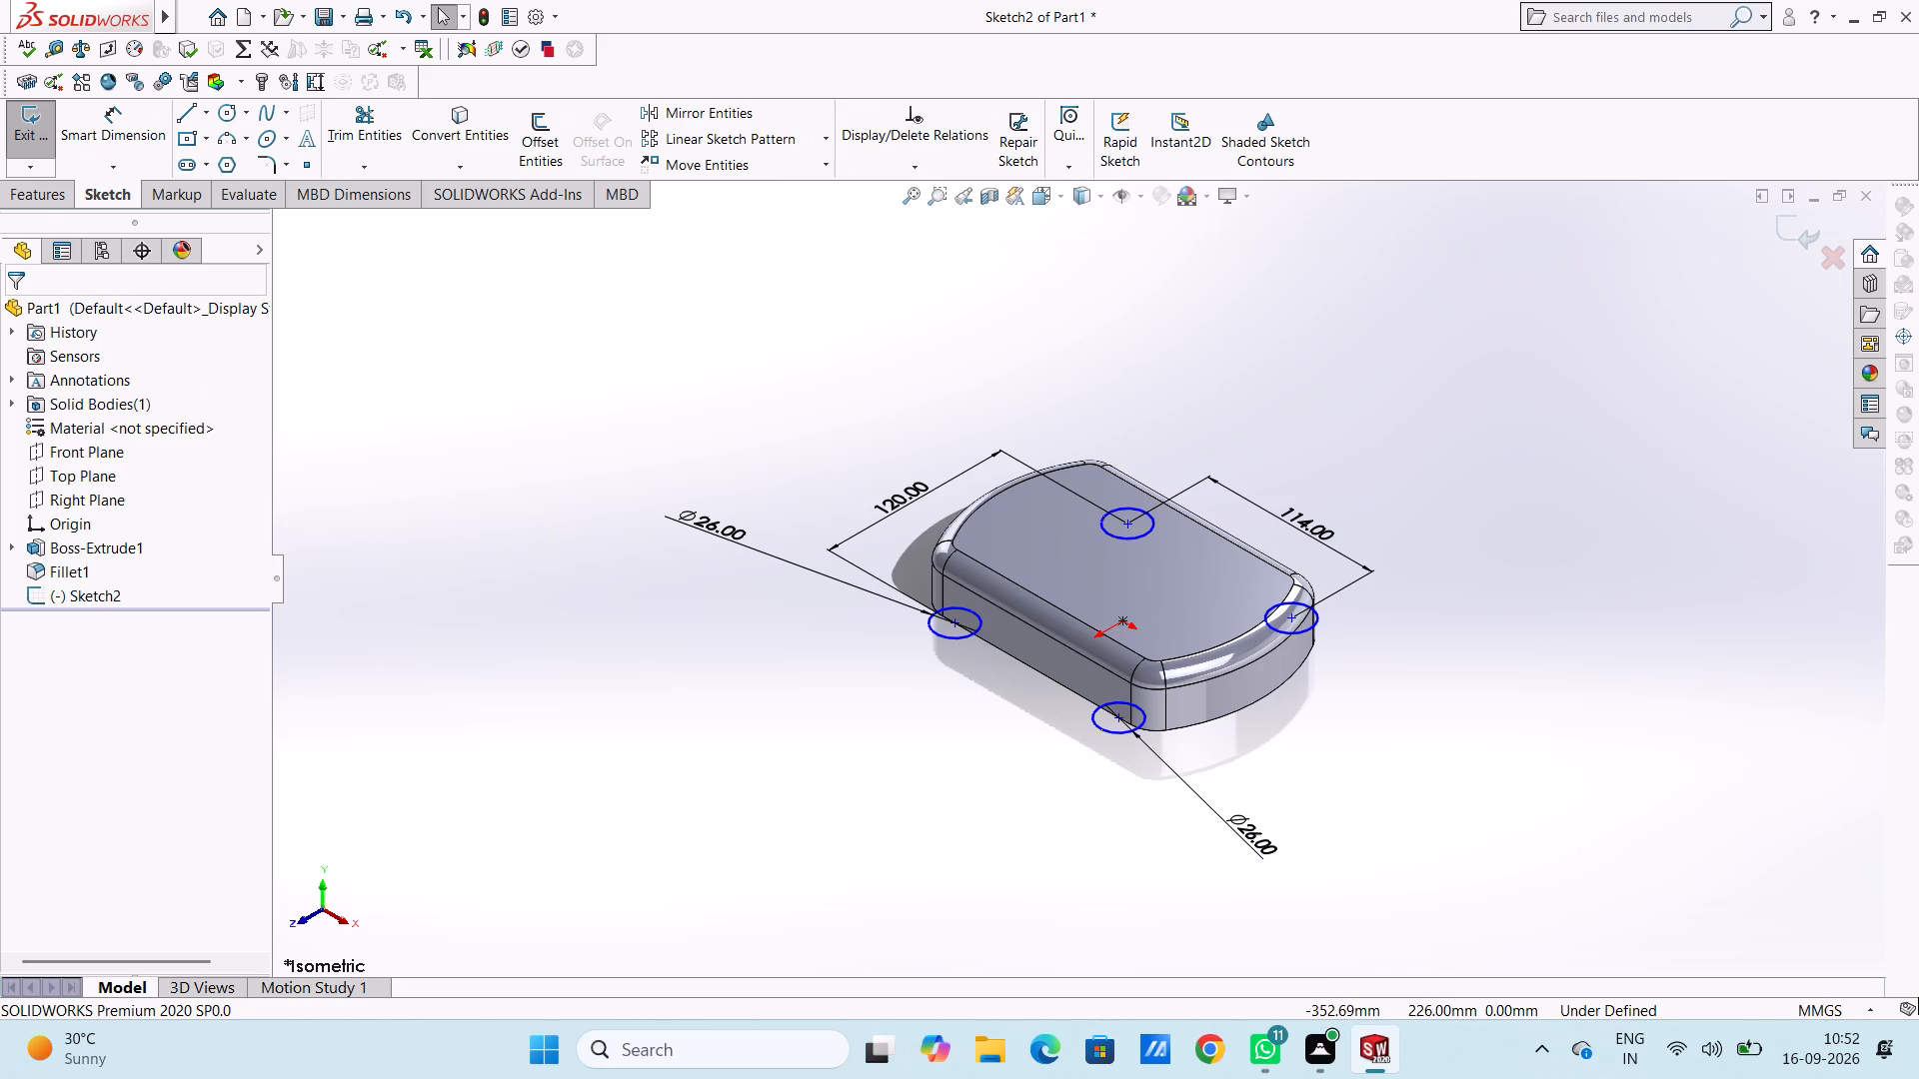
Extrude the four corner circles as a 36 mm blind boss in the reversed, upward direction, merged with the block.
click(35, 189)
click(37, 138)
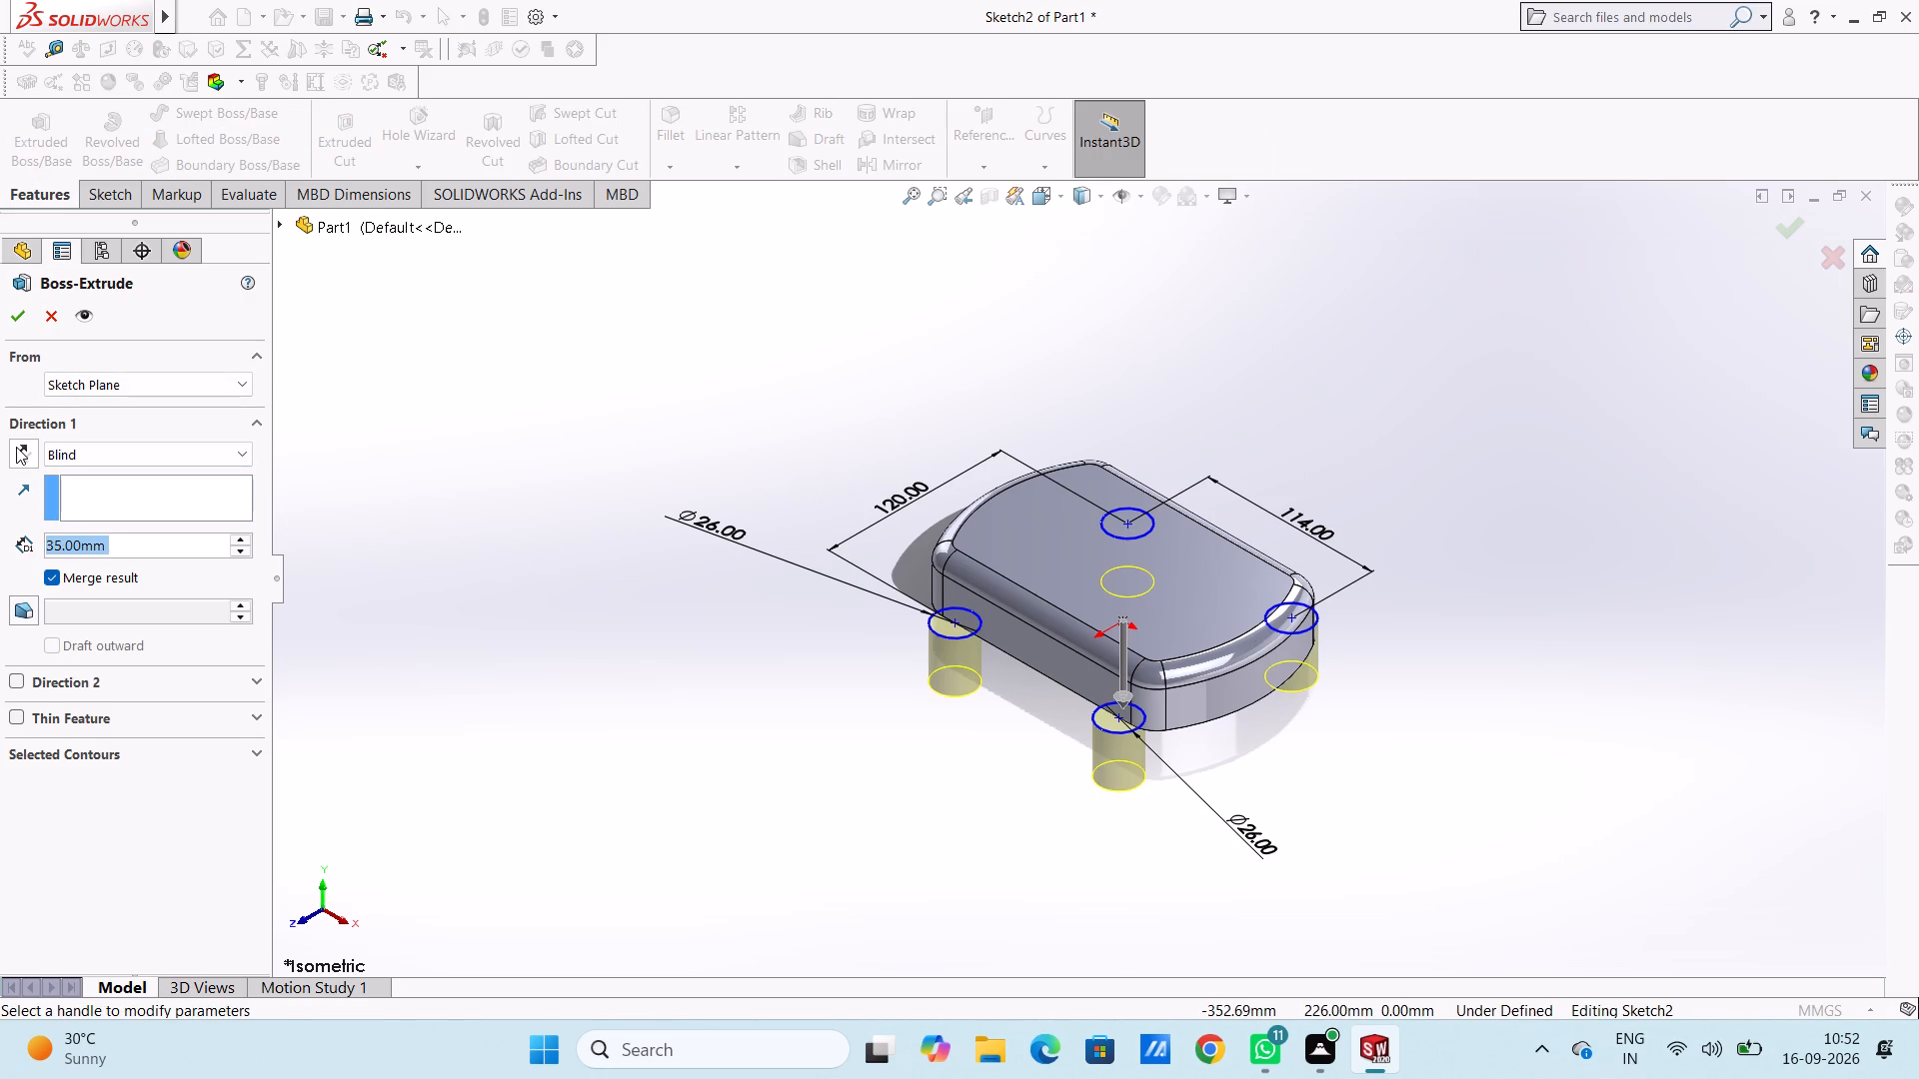
click(16, 447)
double_click(124, 542)
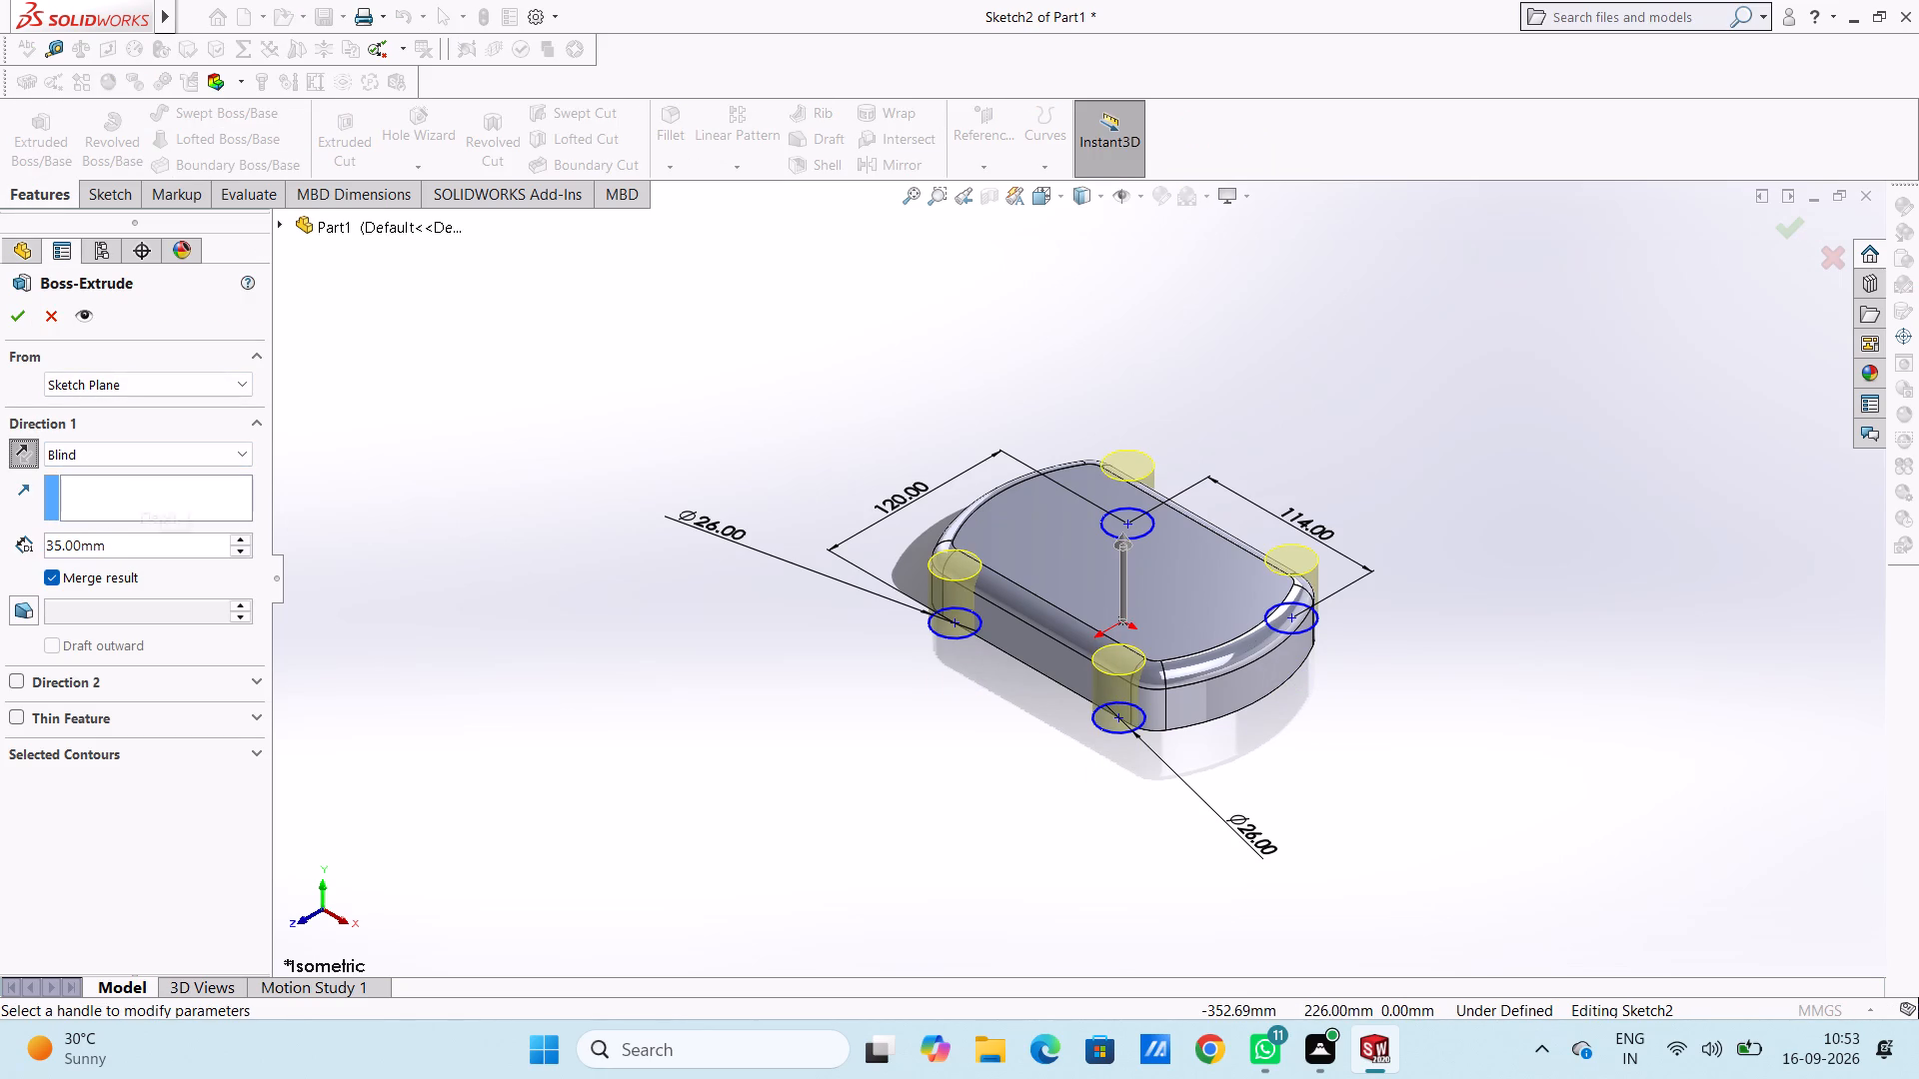
text(36)
key(Return)
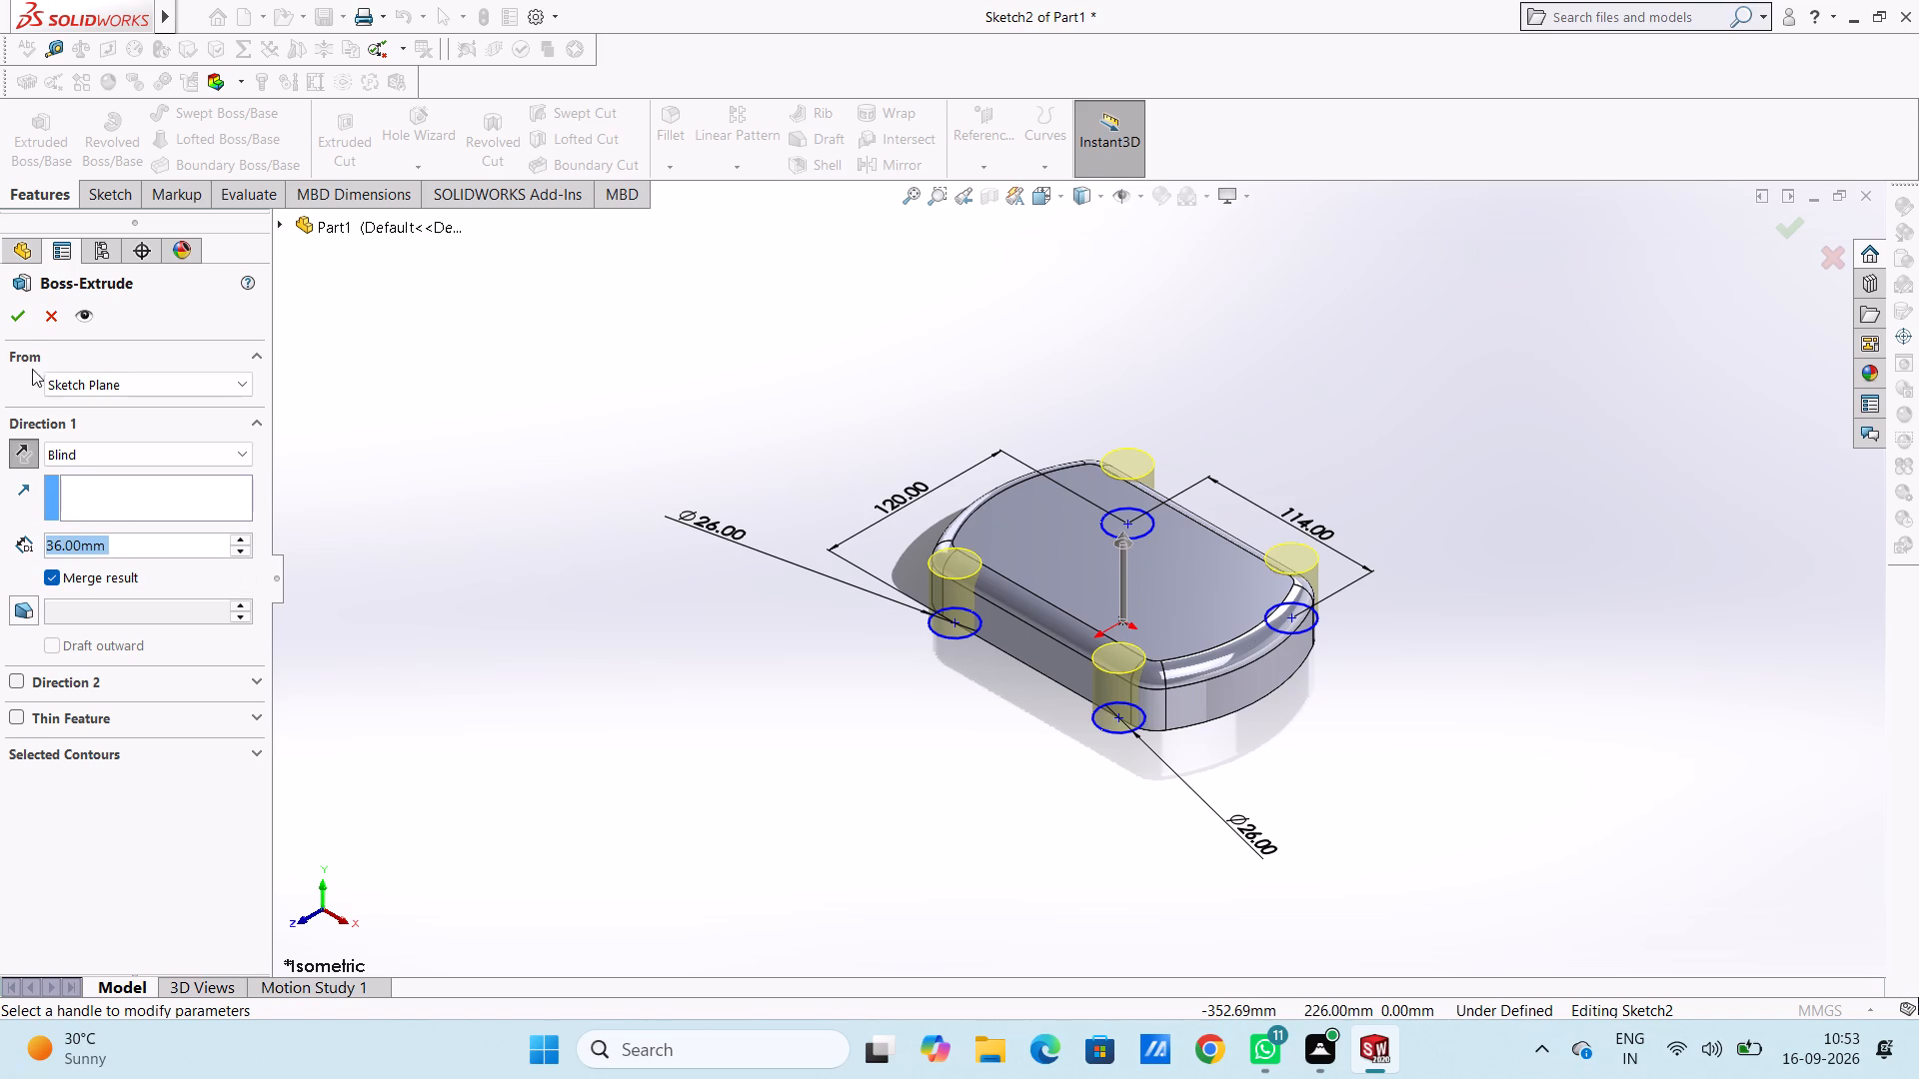
click(18, 315)
click(479, 486)
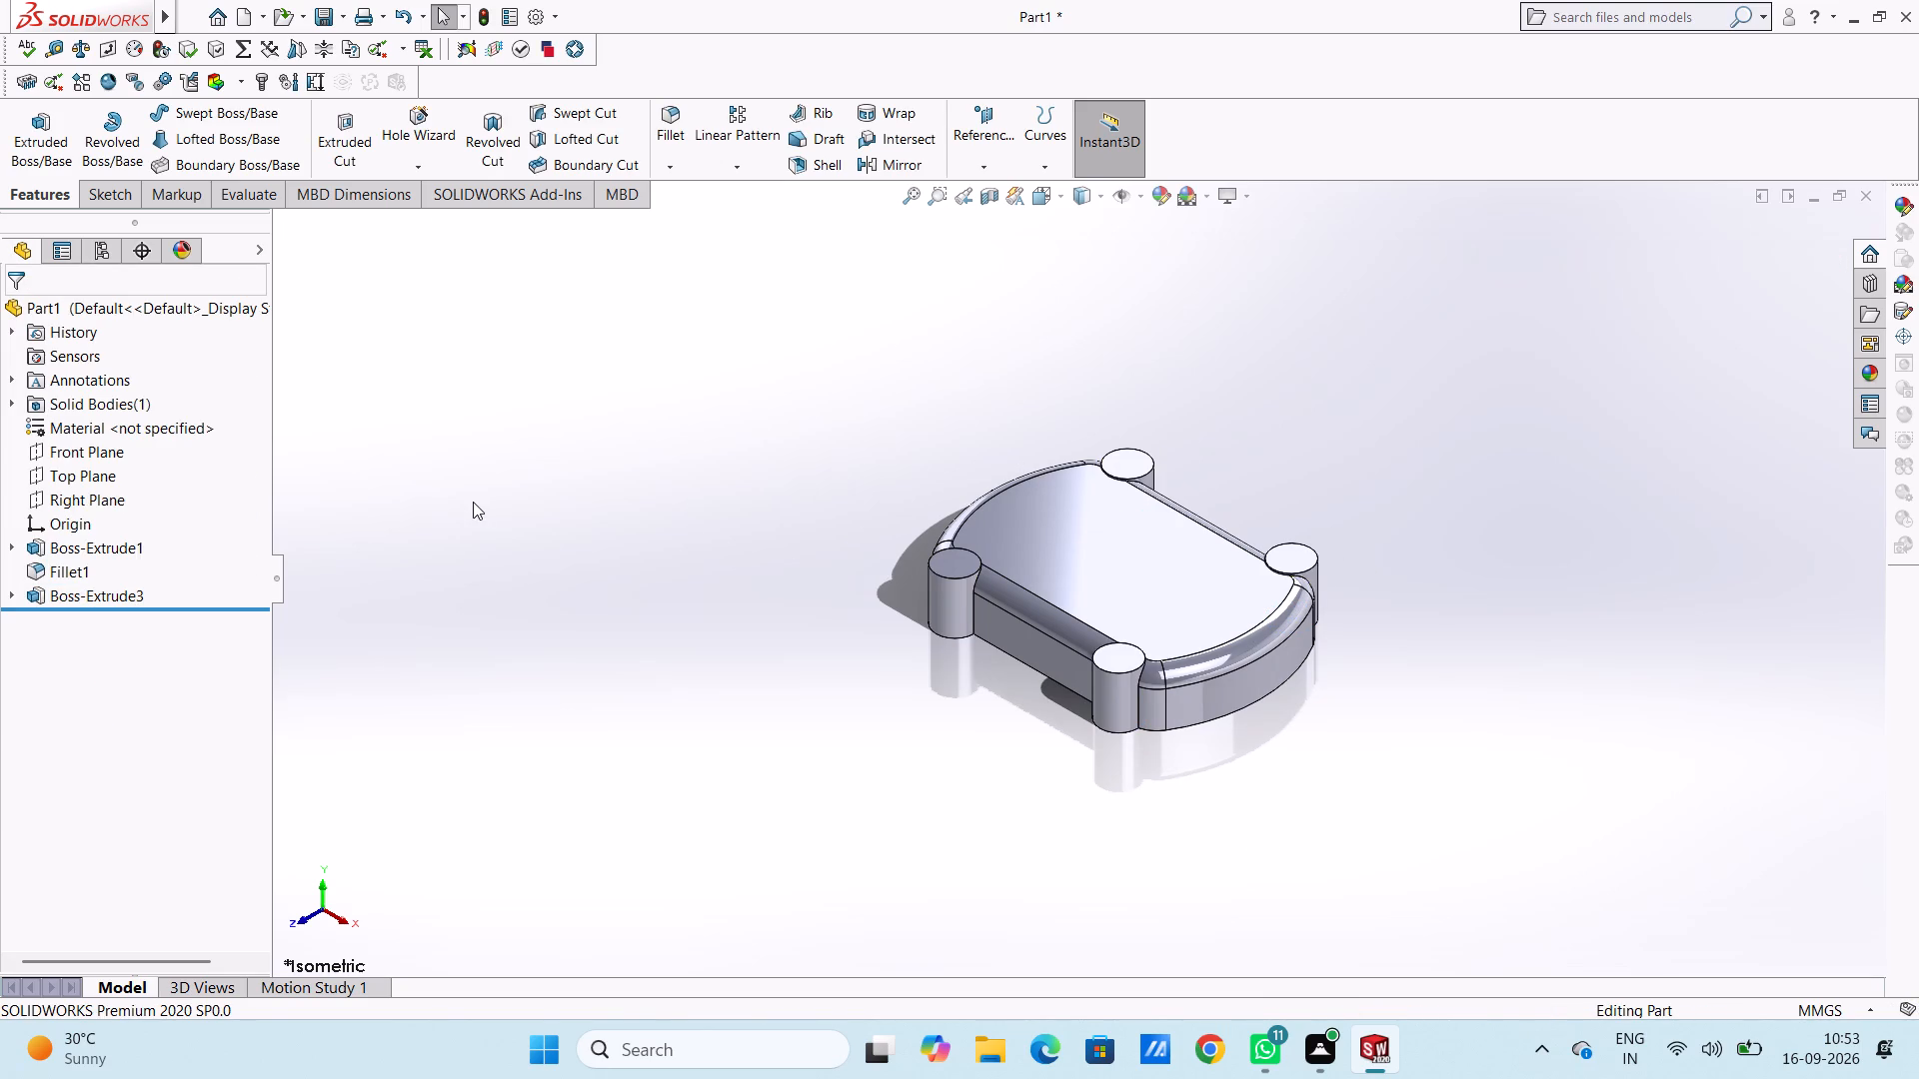
Start a sketch on the corner bosses' top face and draw concentric circles of 10 mm radius on the two upper bosses.
key(ctrl+5)
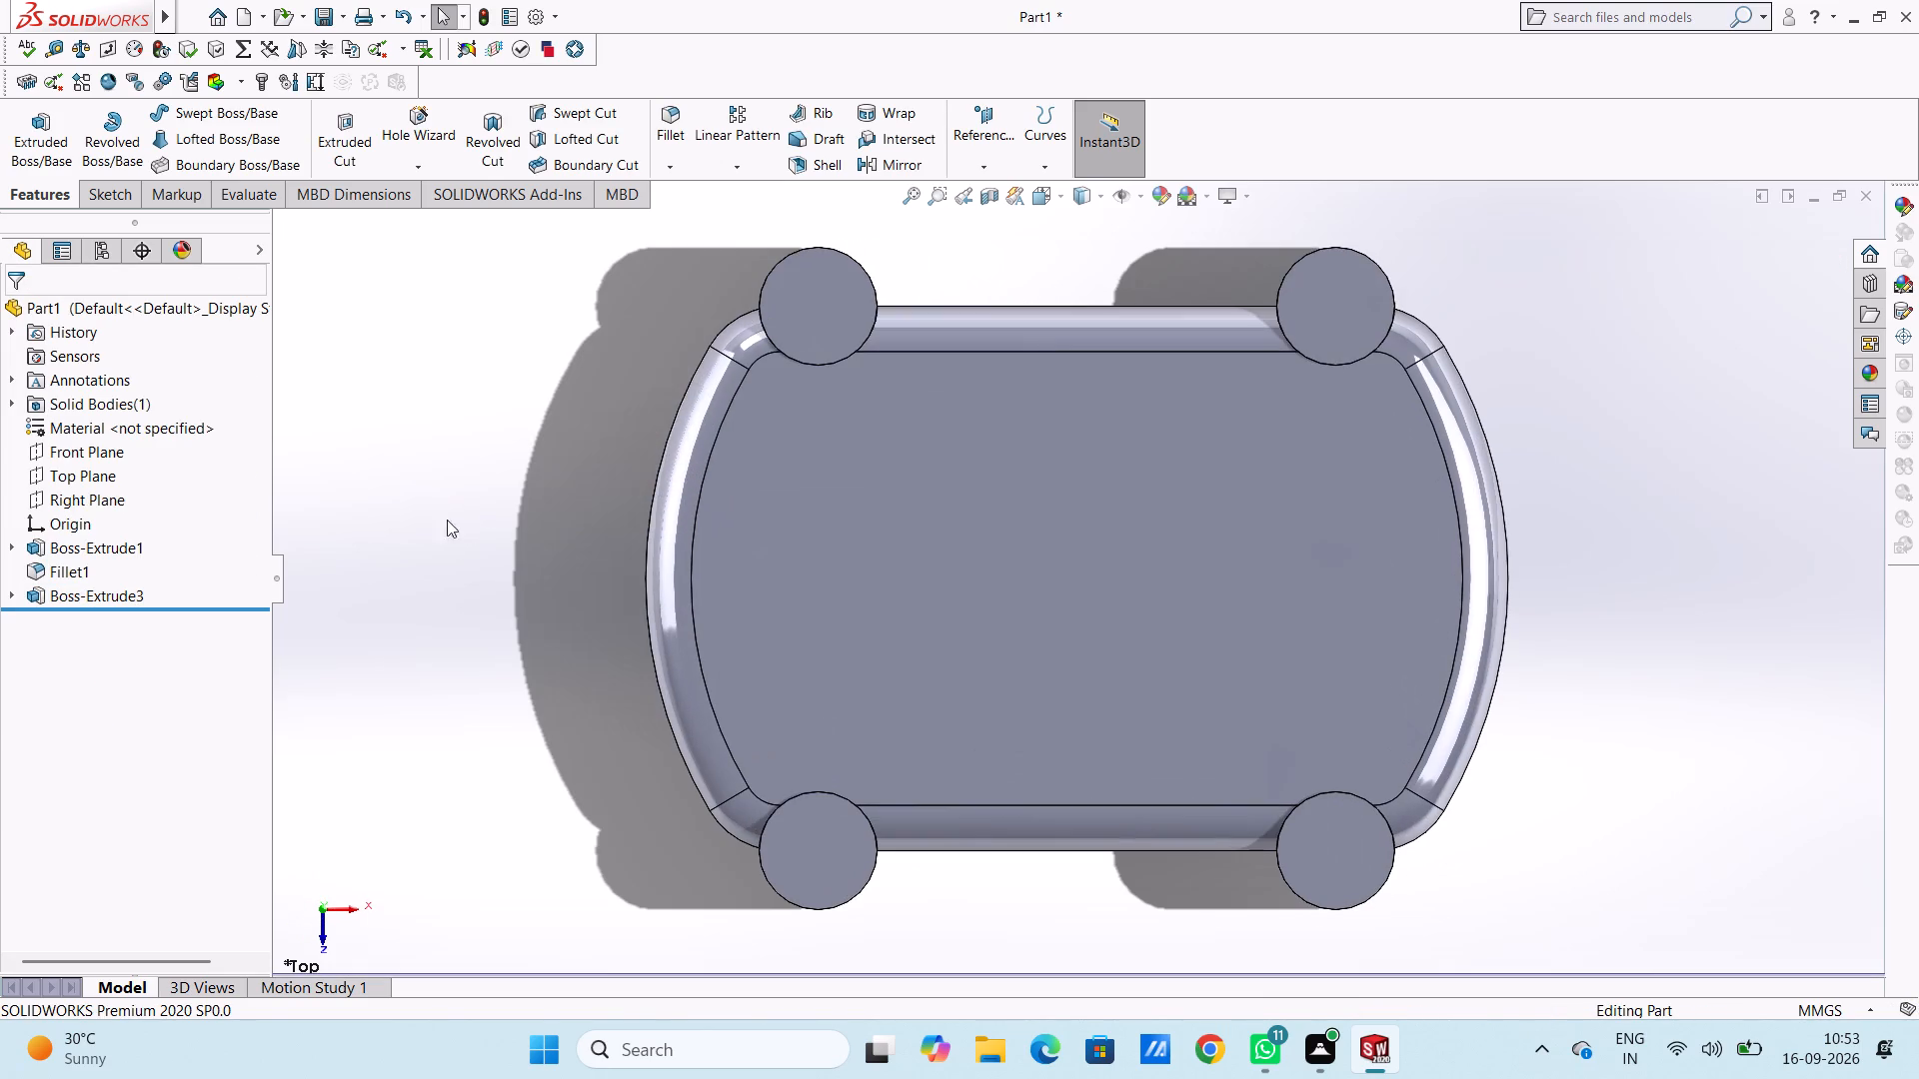
scroll(674, 542, down, 2)
scroll(674, 542, up, 4)
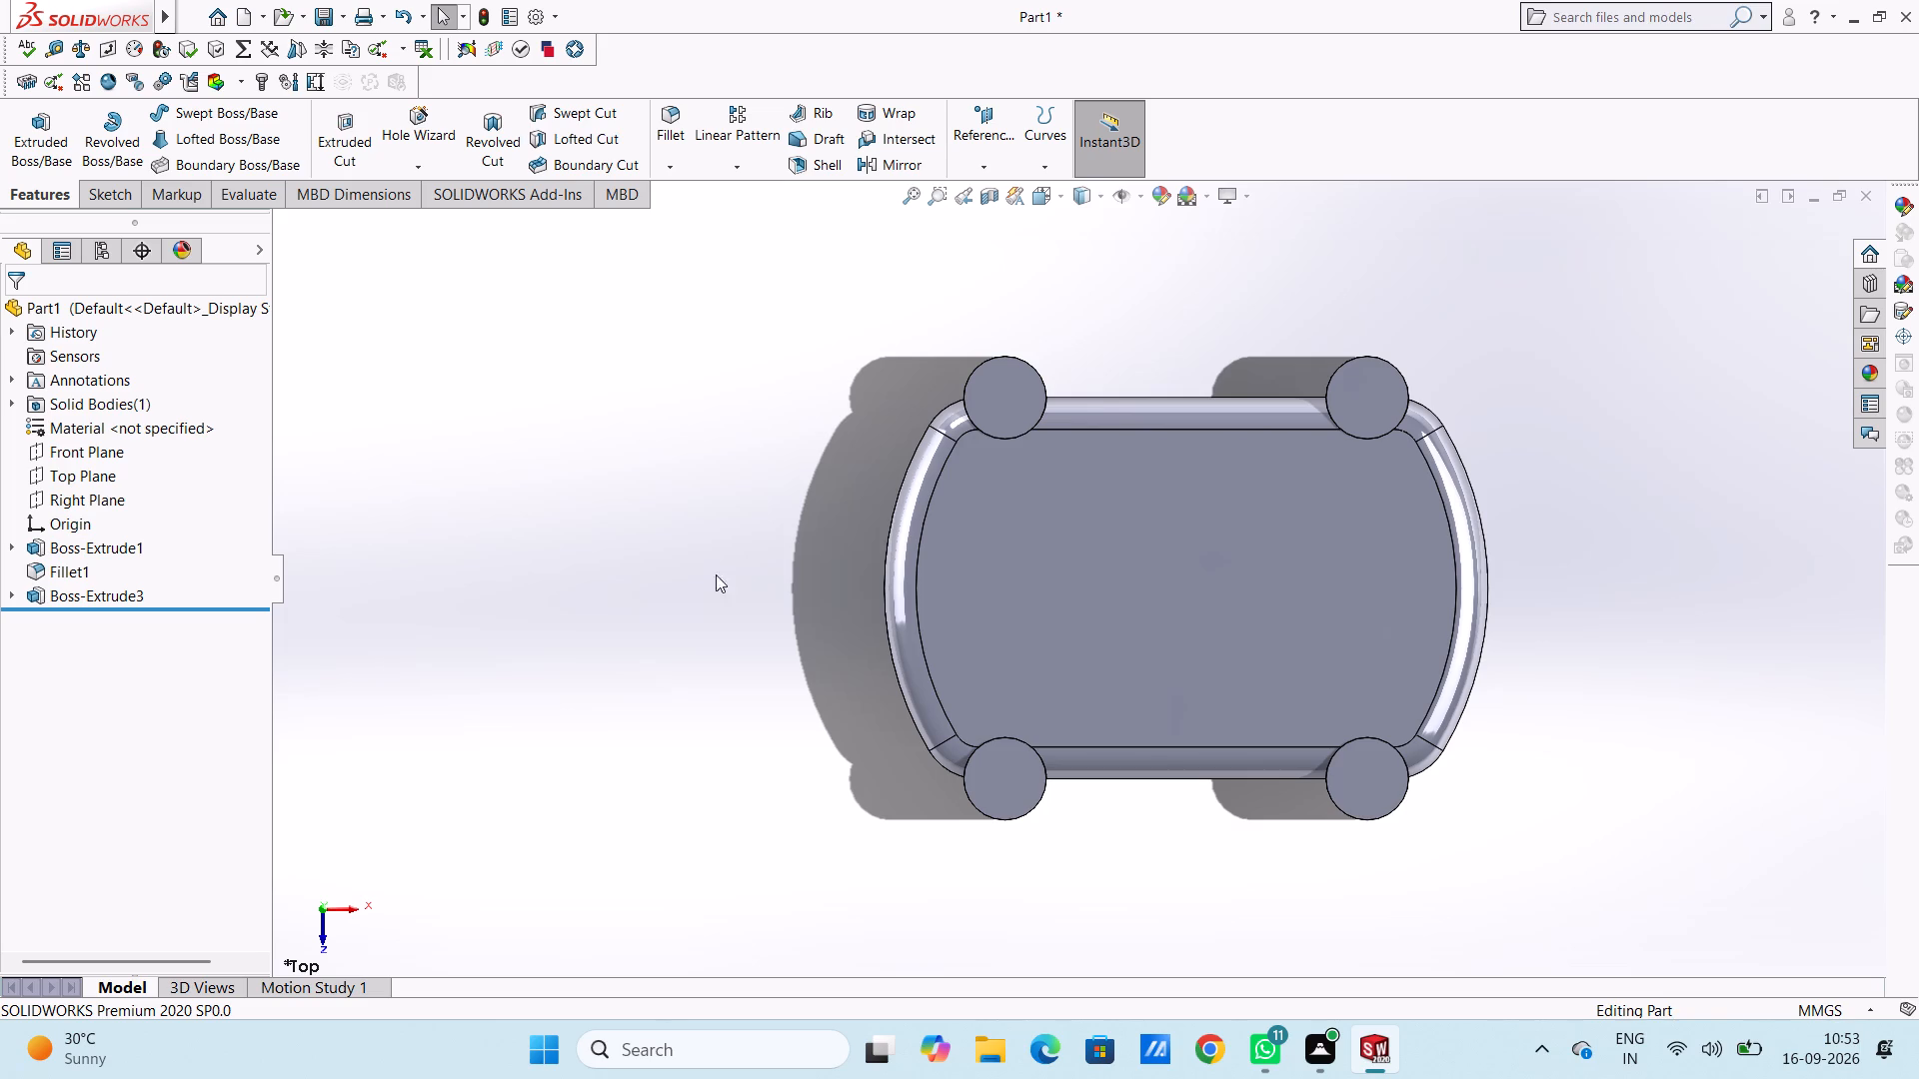
click(993, 393)
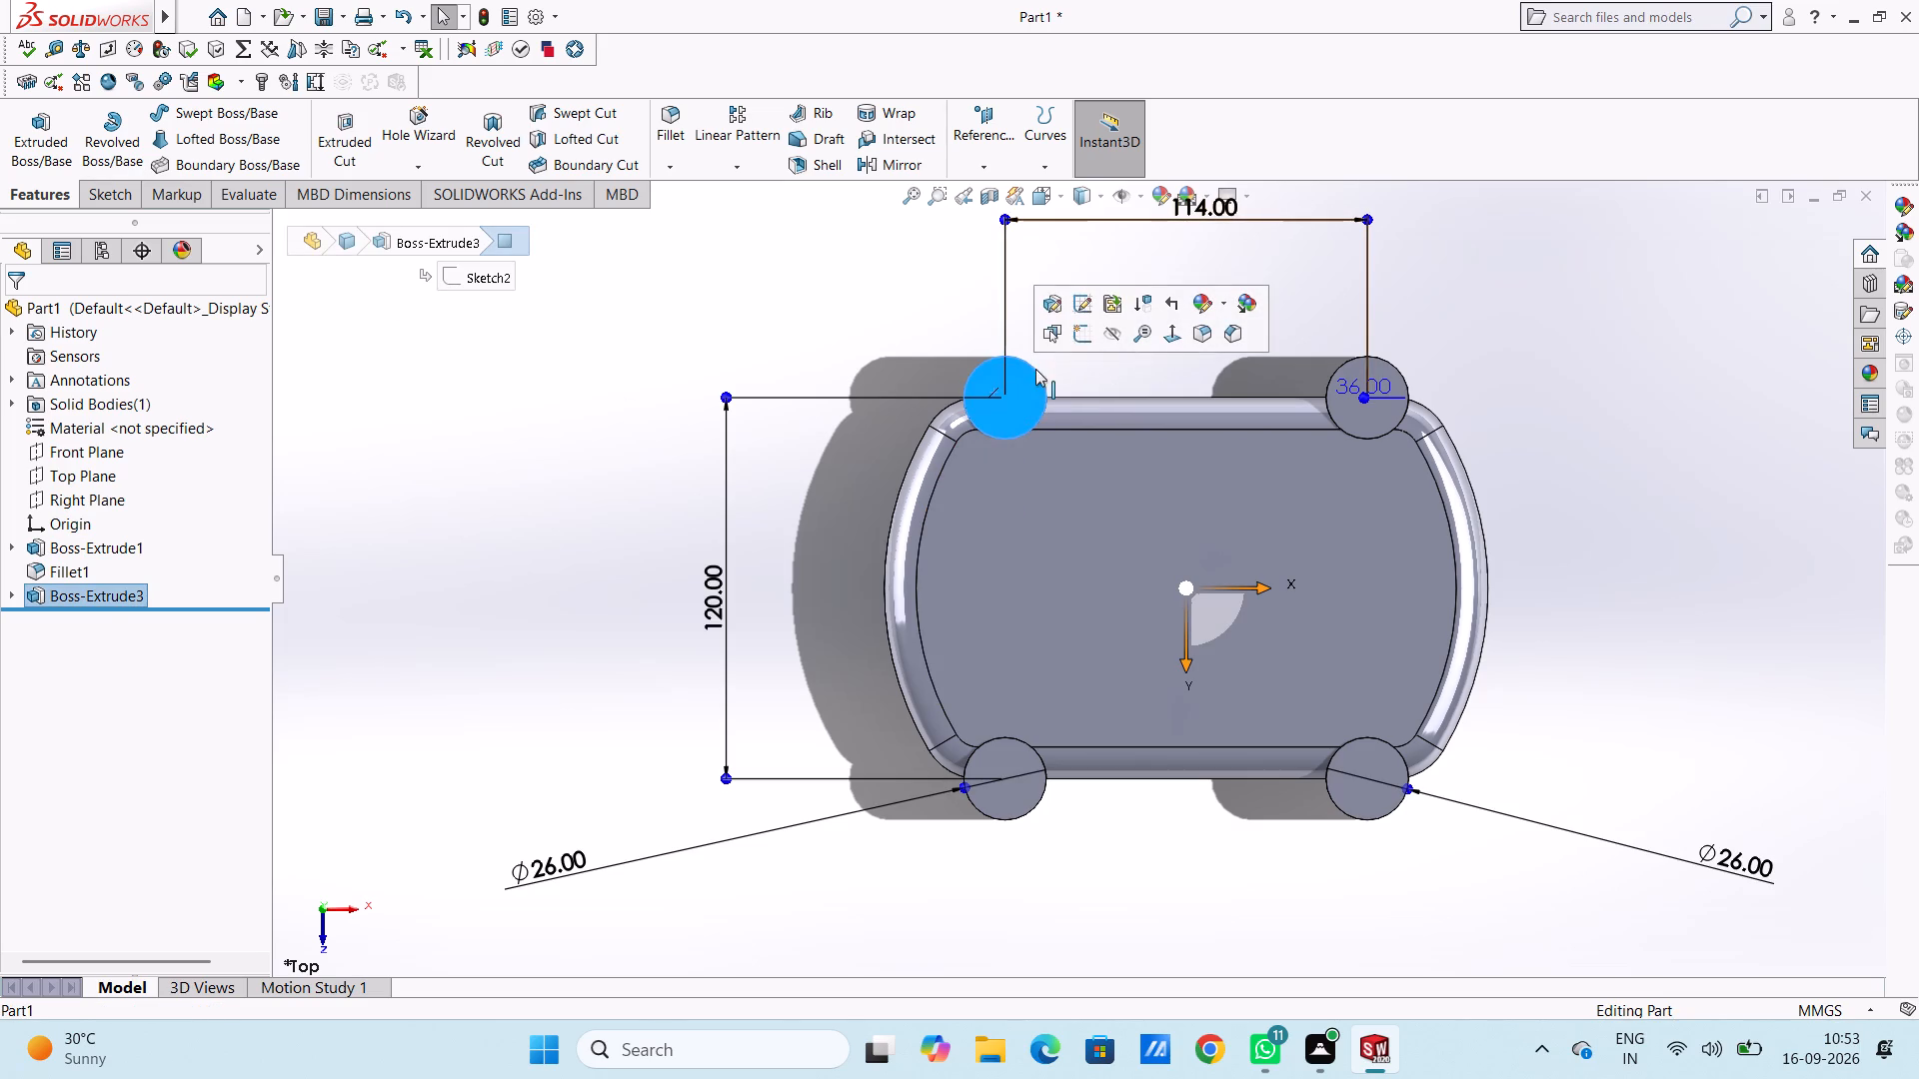
click(1071, 338)
click(638, 418)
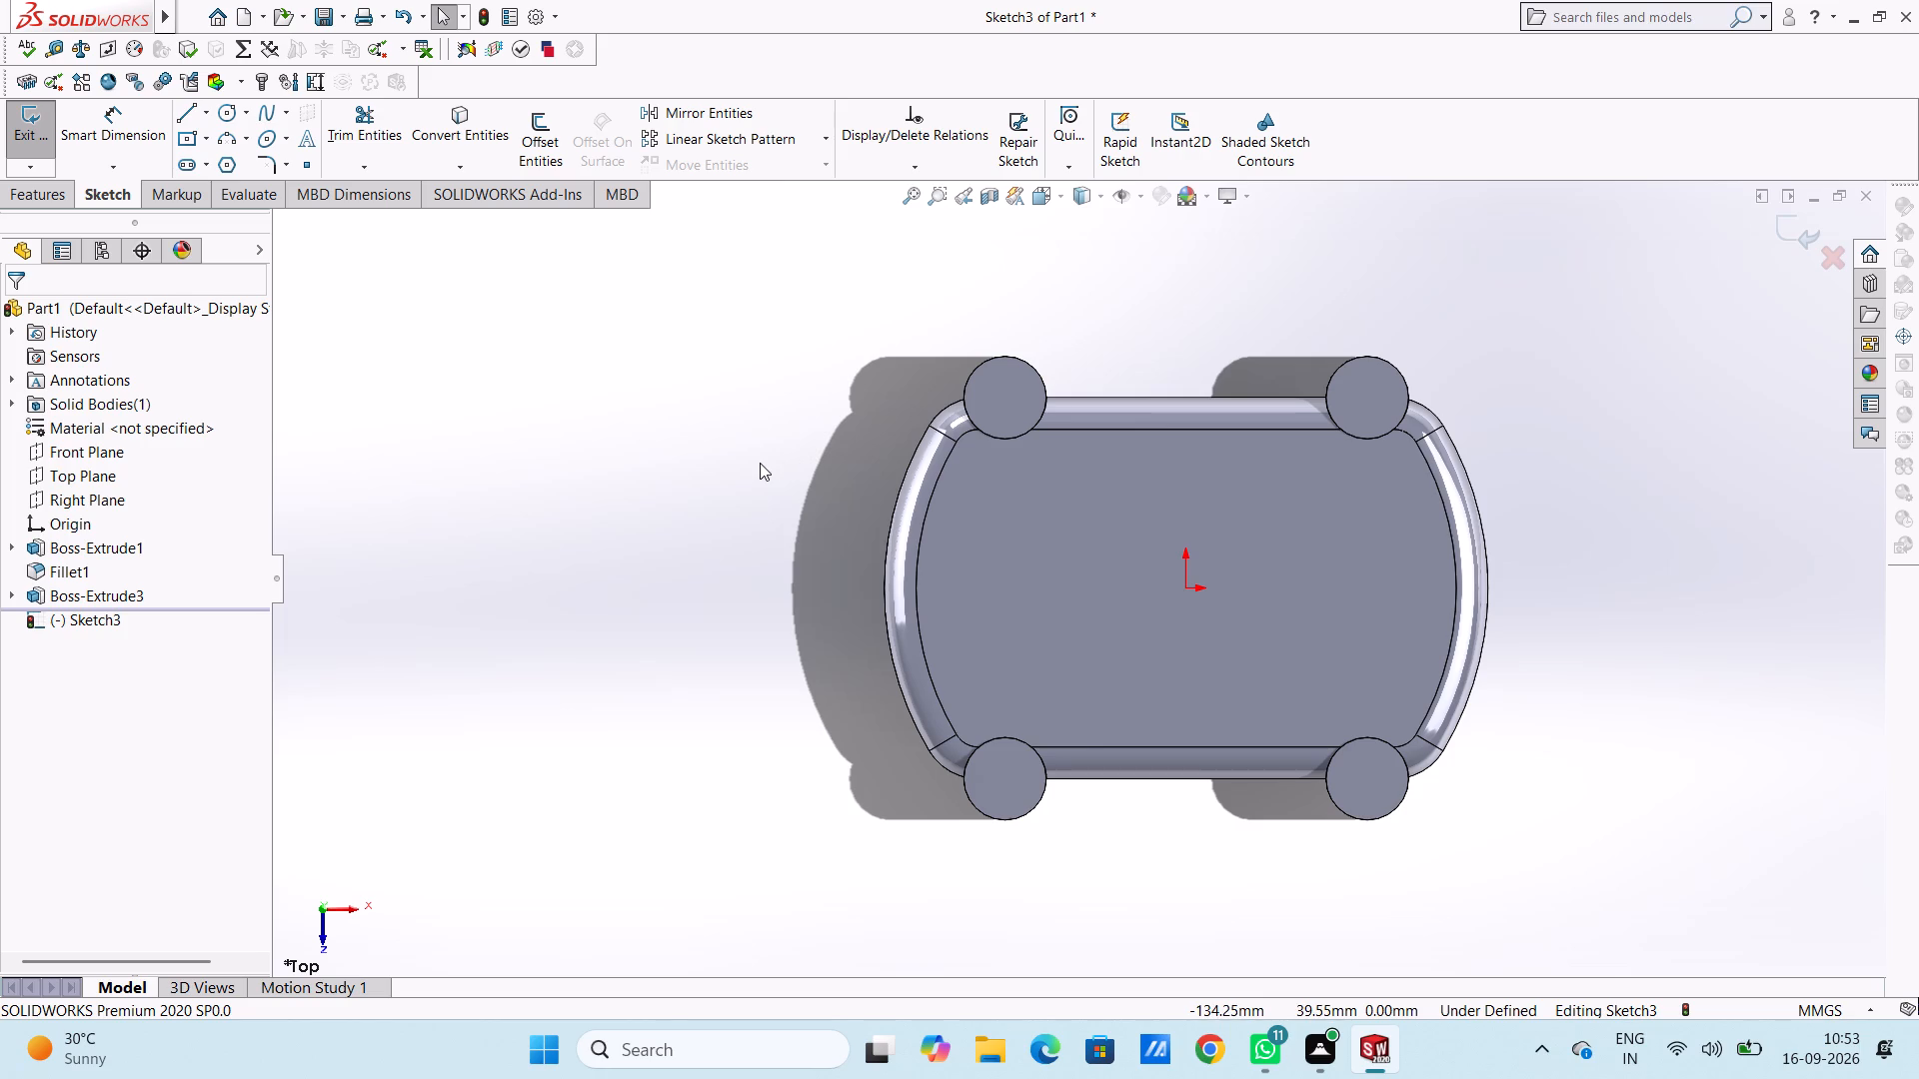
click(224, 109)
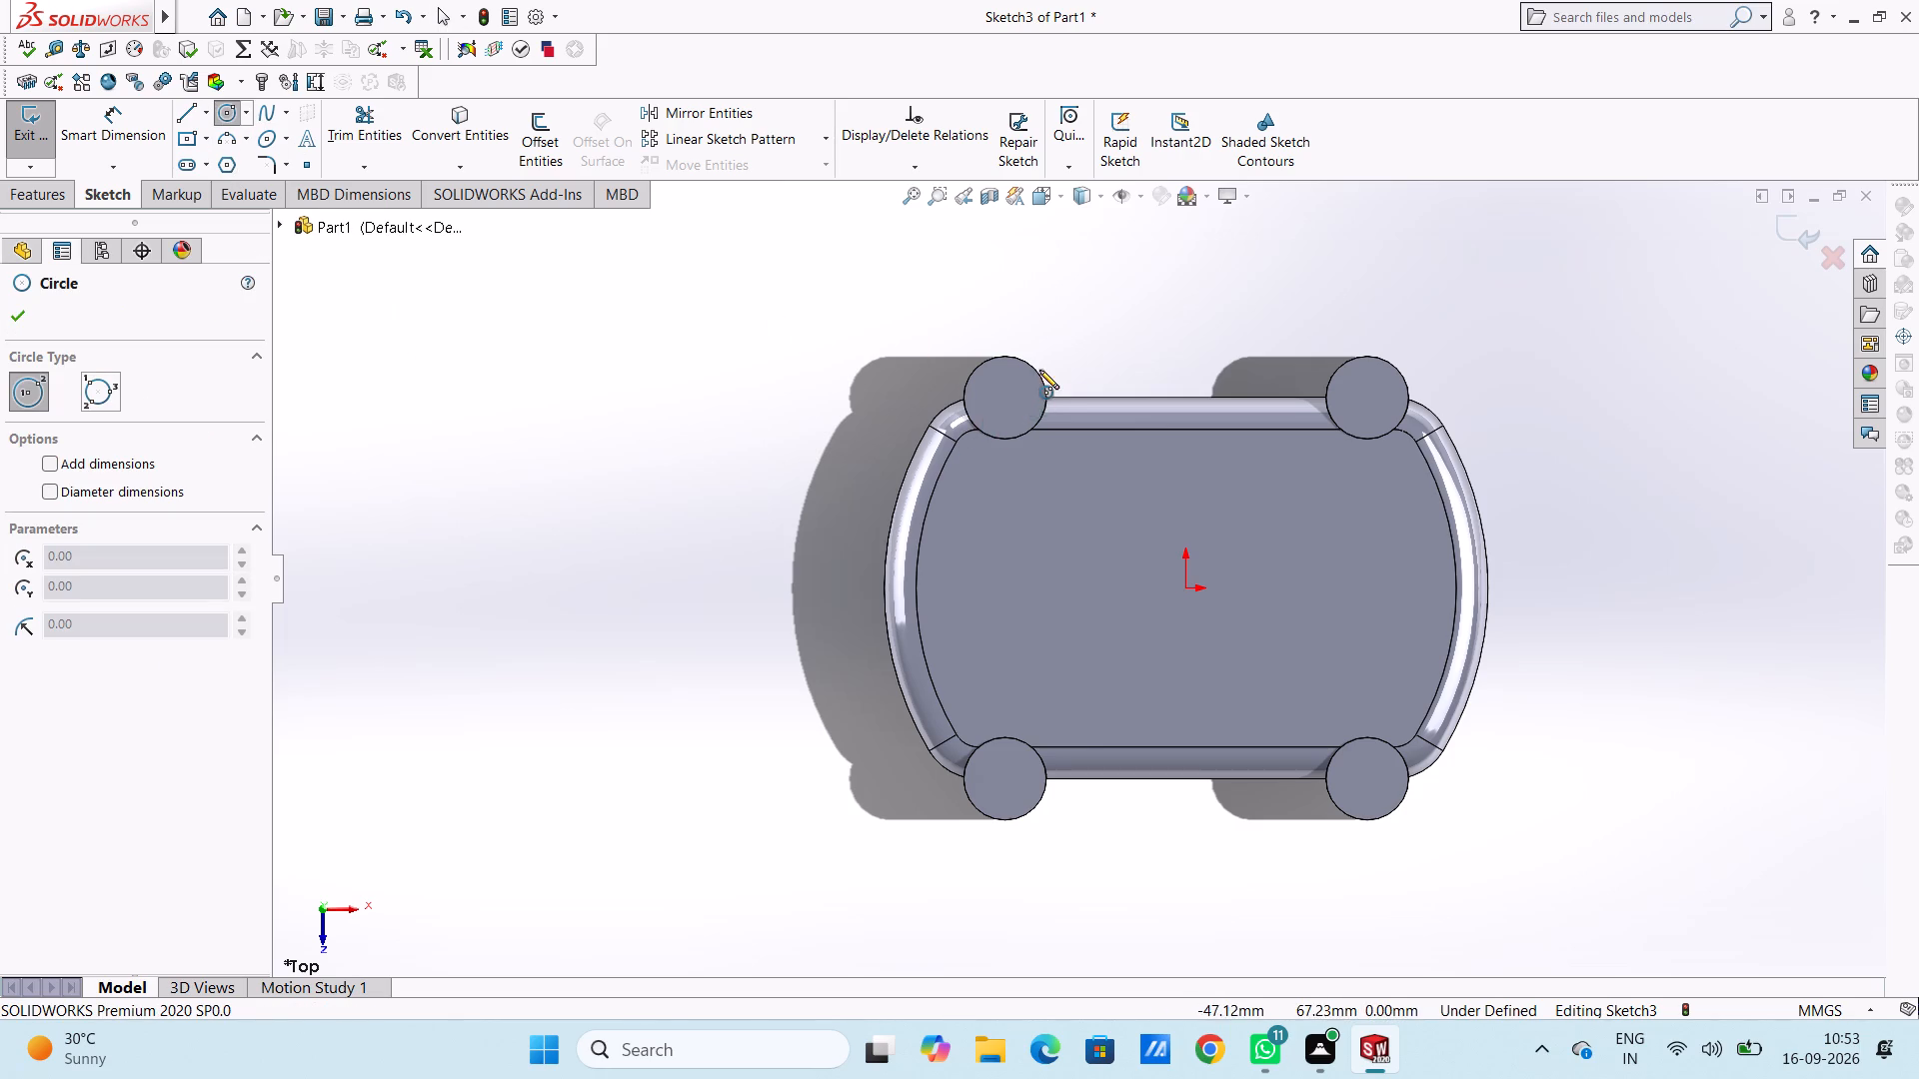
click(1003, 397)
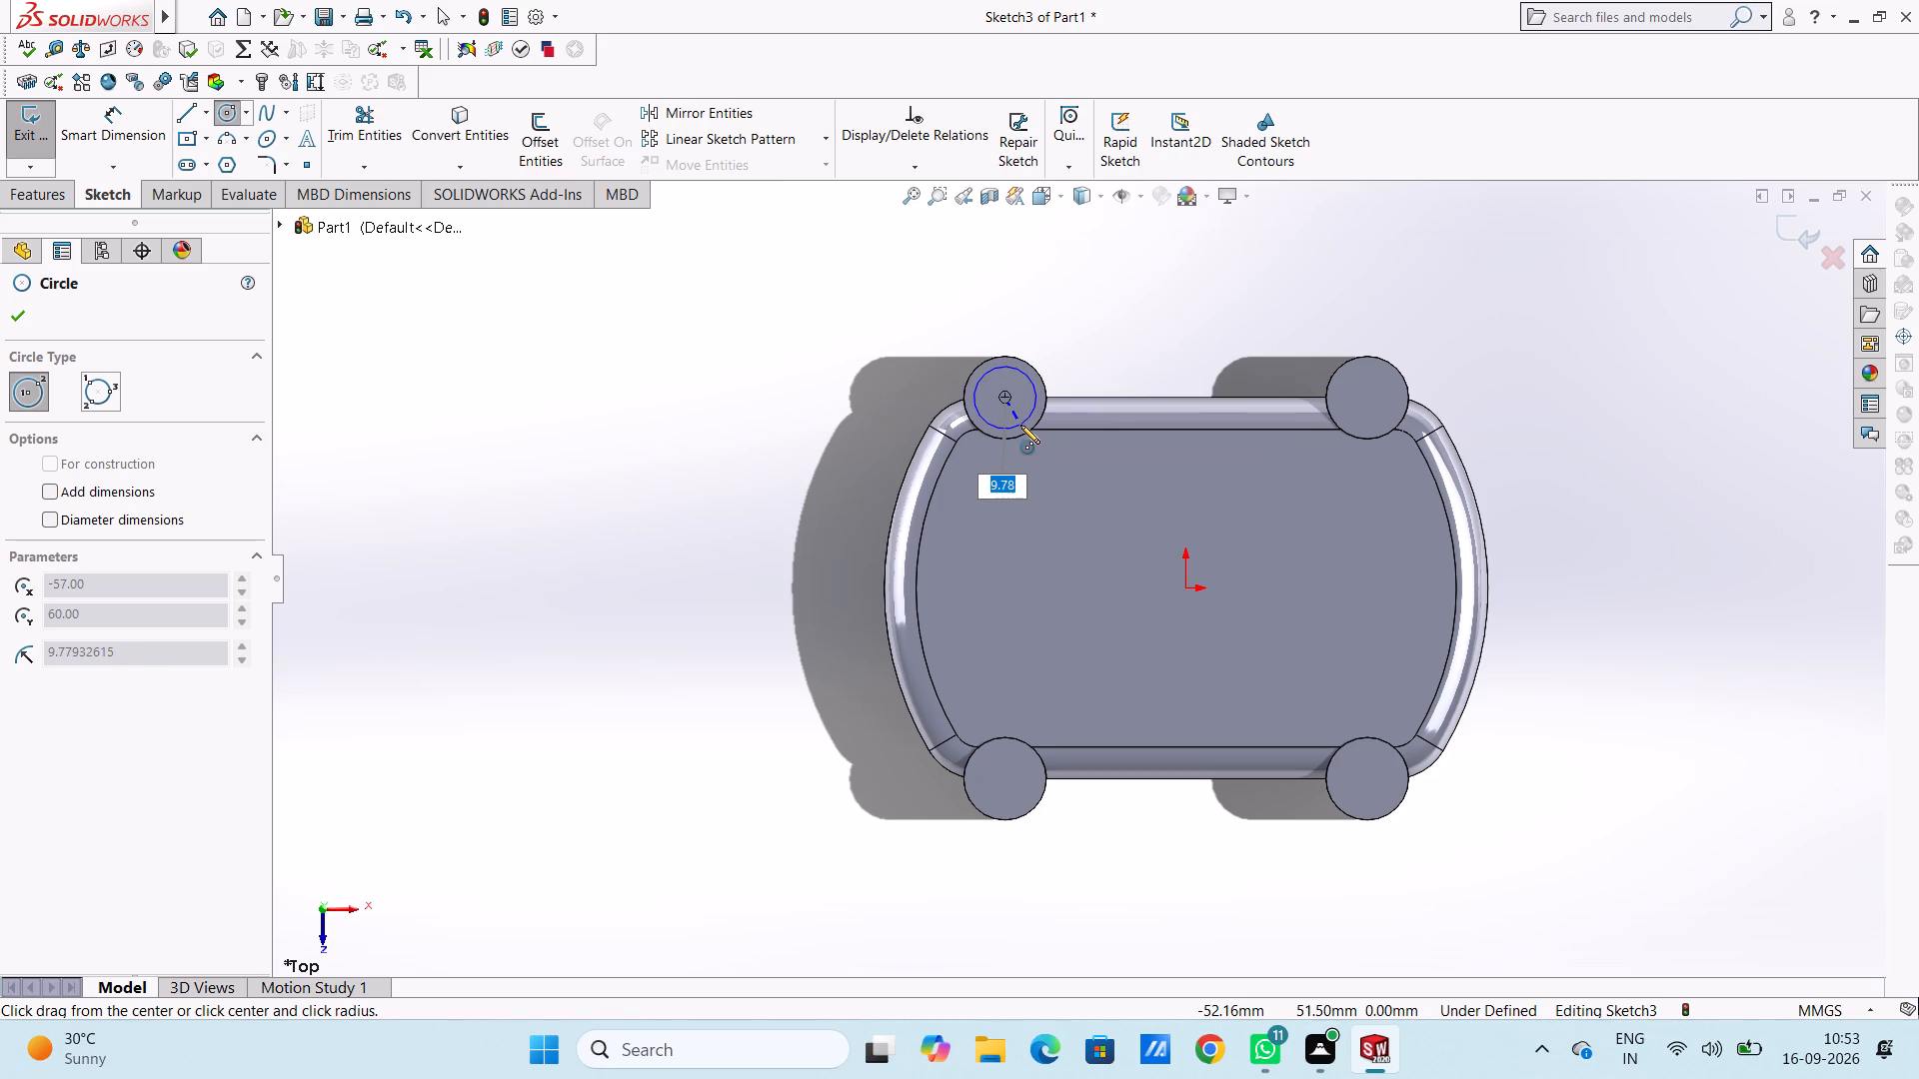
text(10)
key(Return)
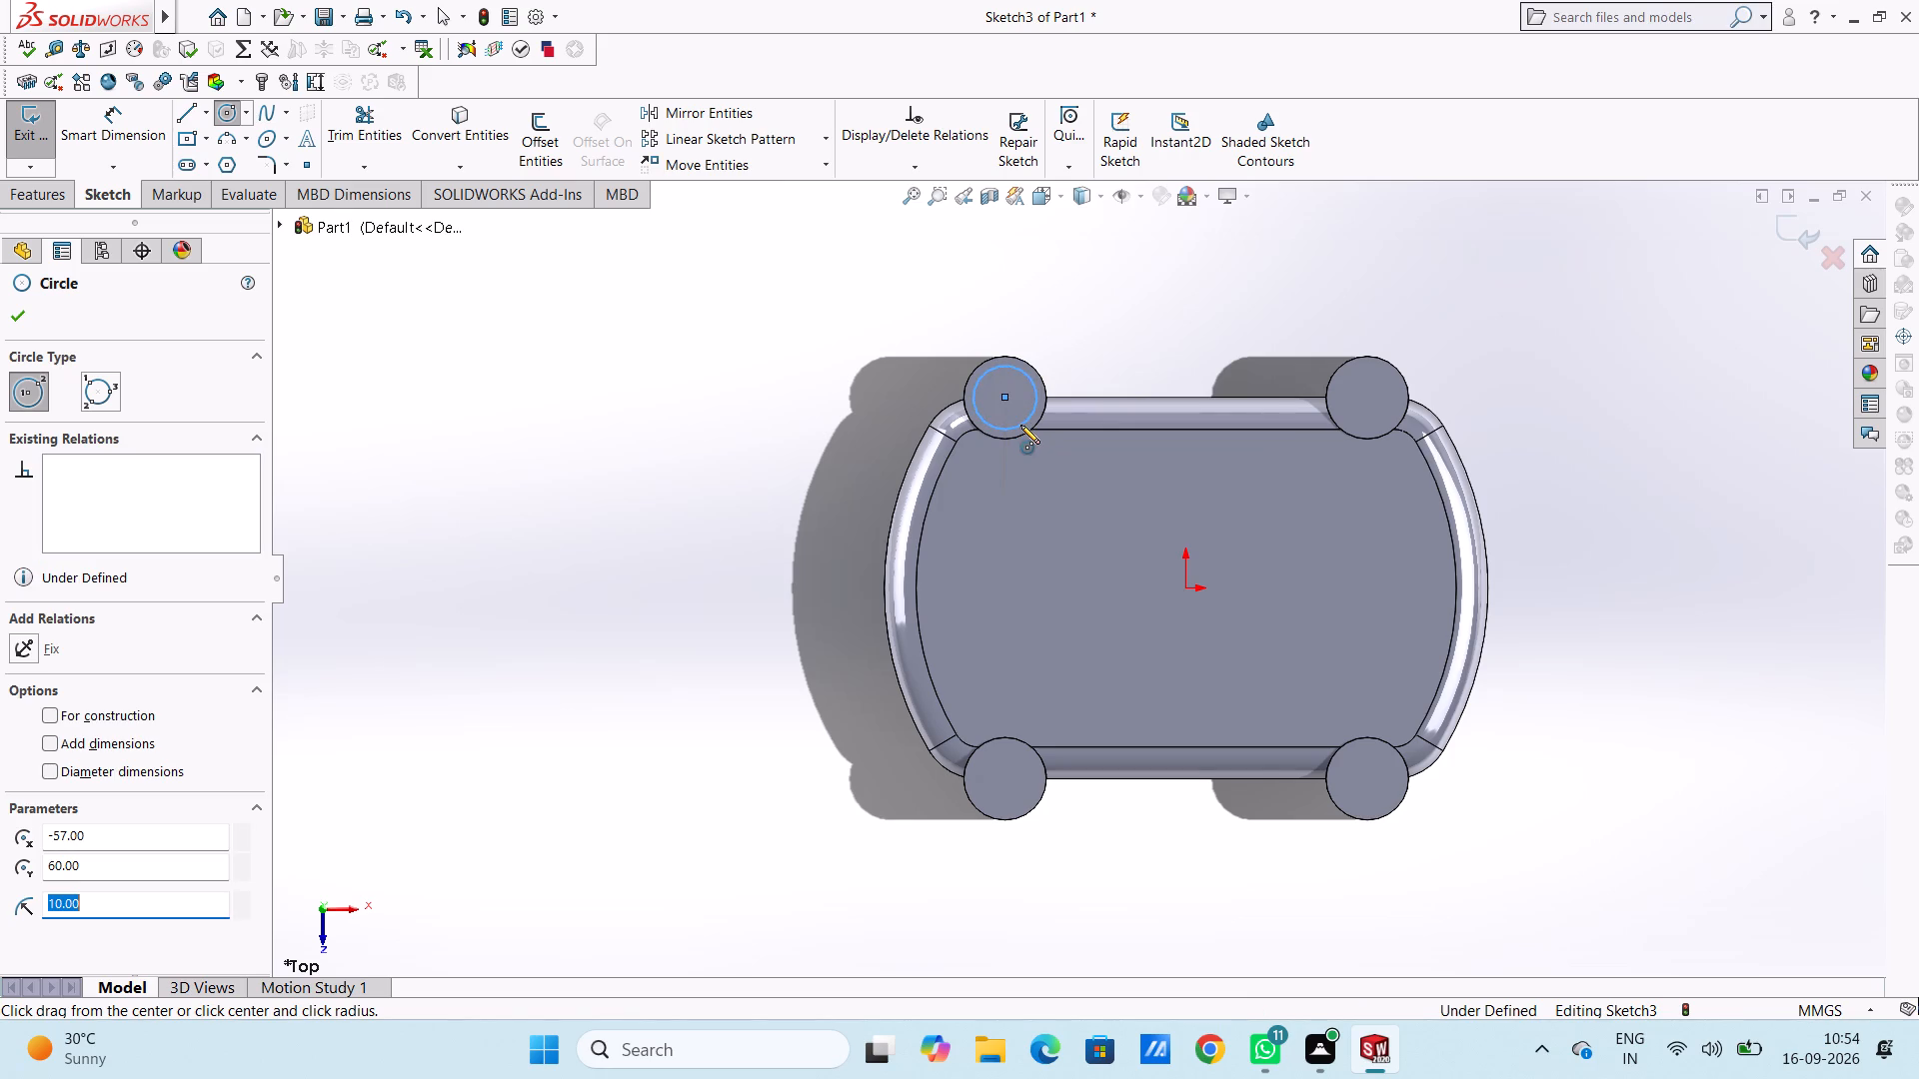
click(1367, 400)
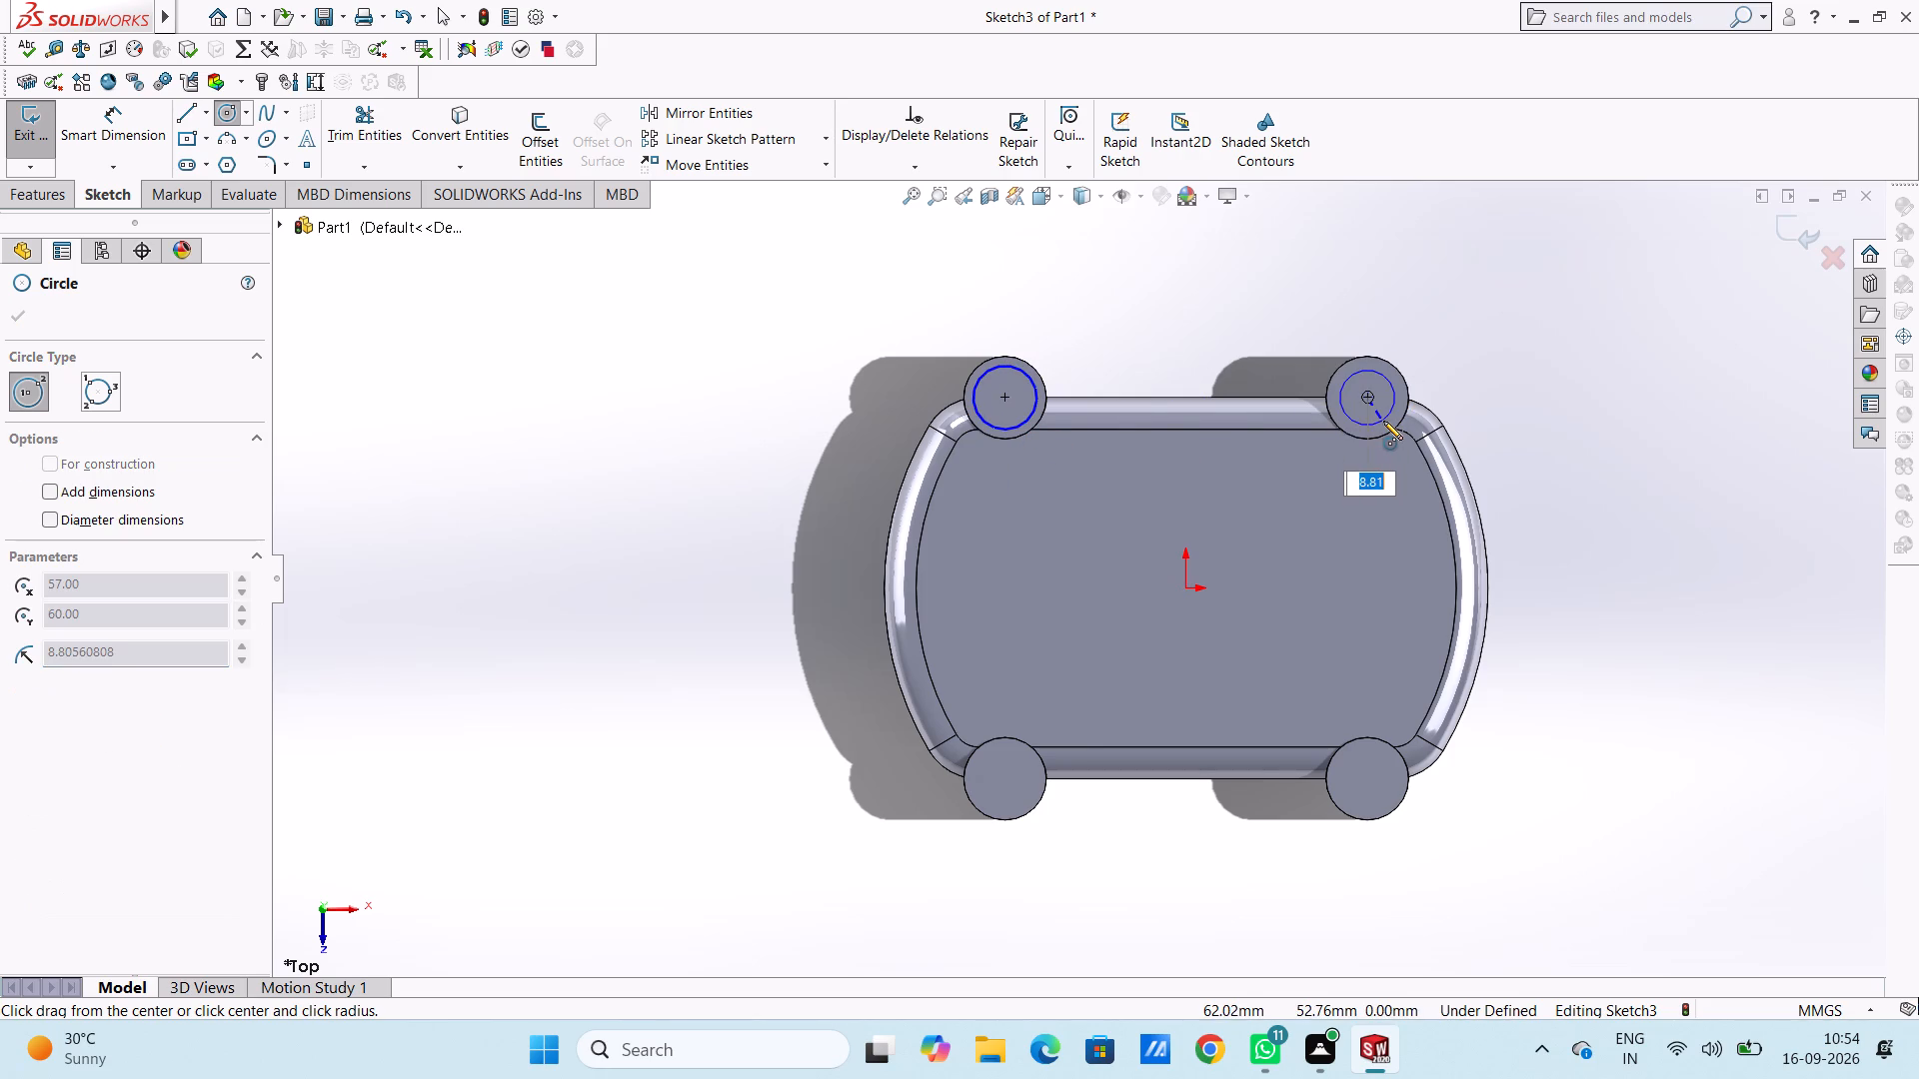
text(10)
key(Return)
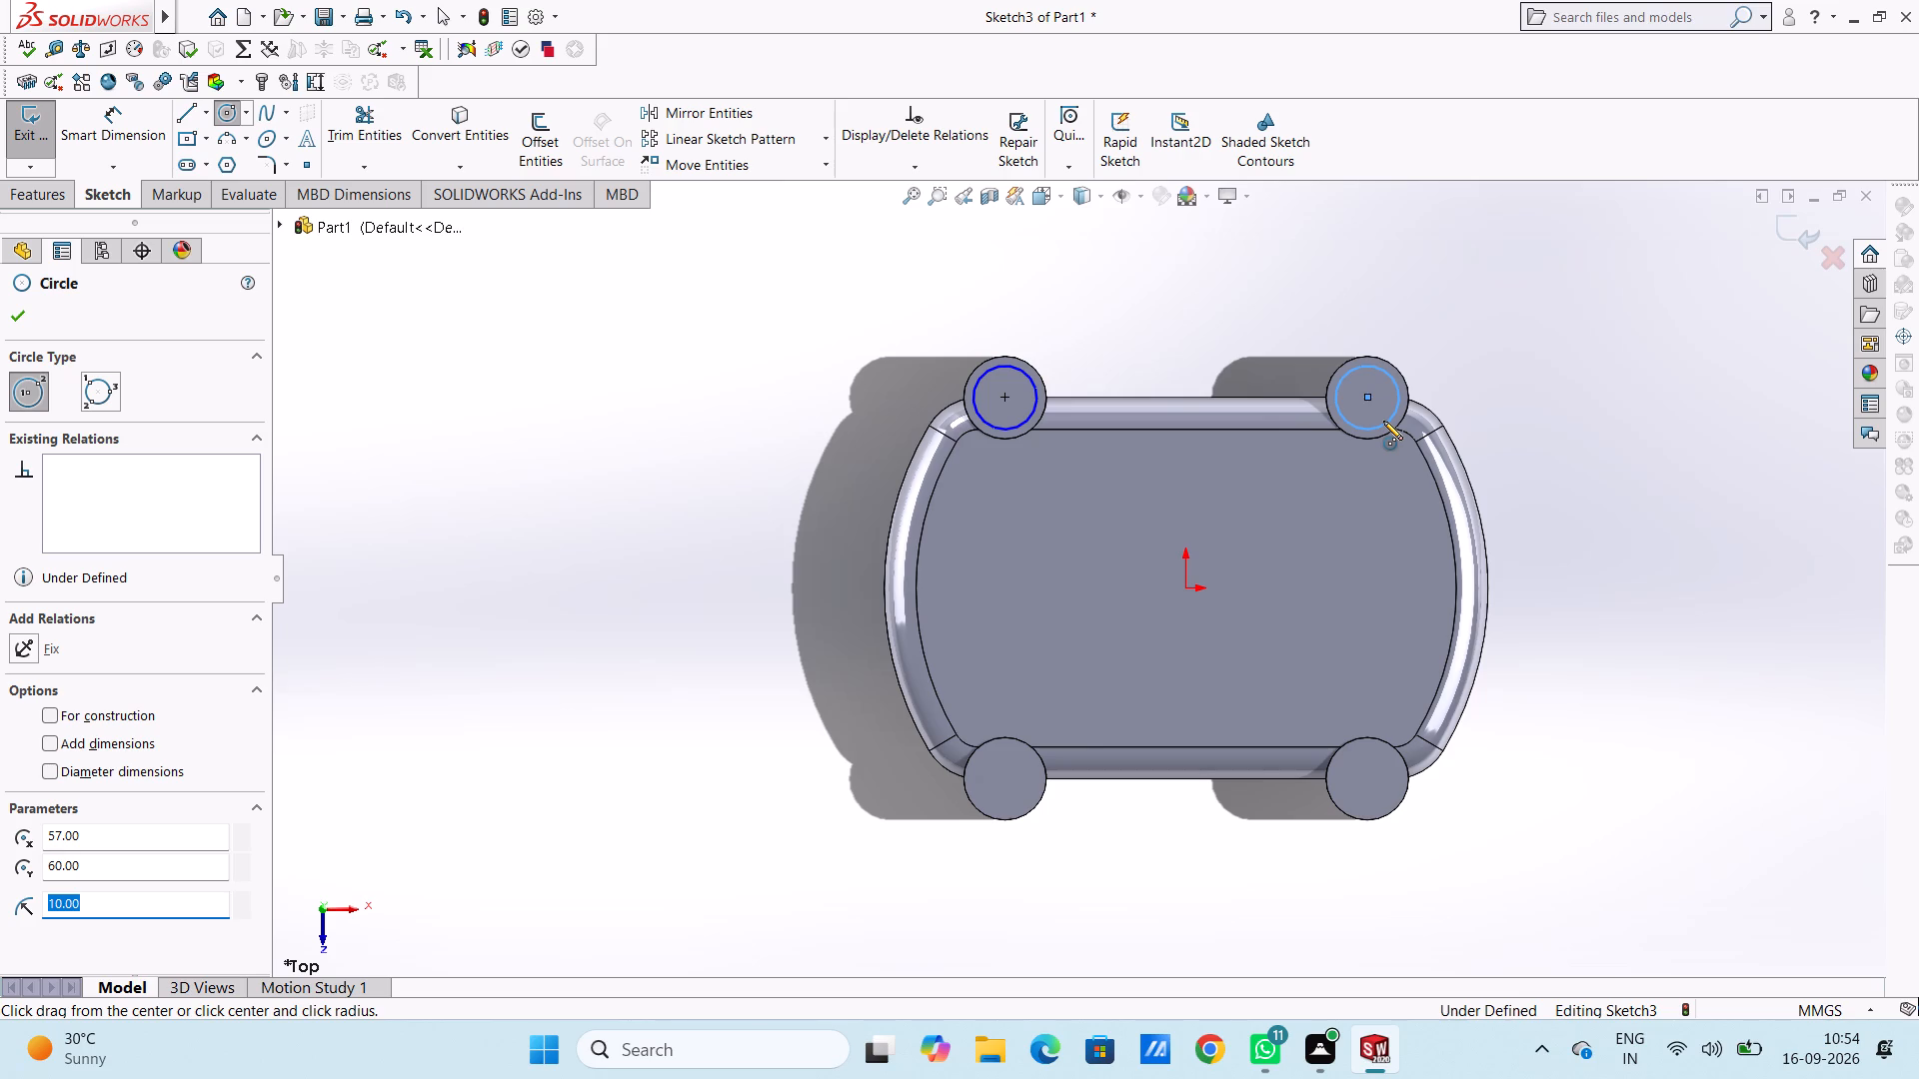
key(Escape)
key(Escape)
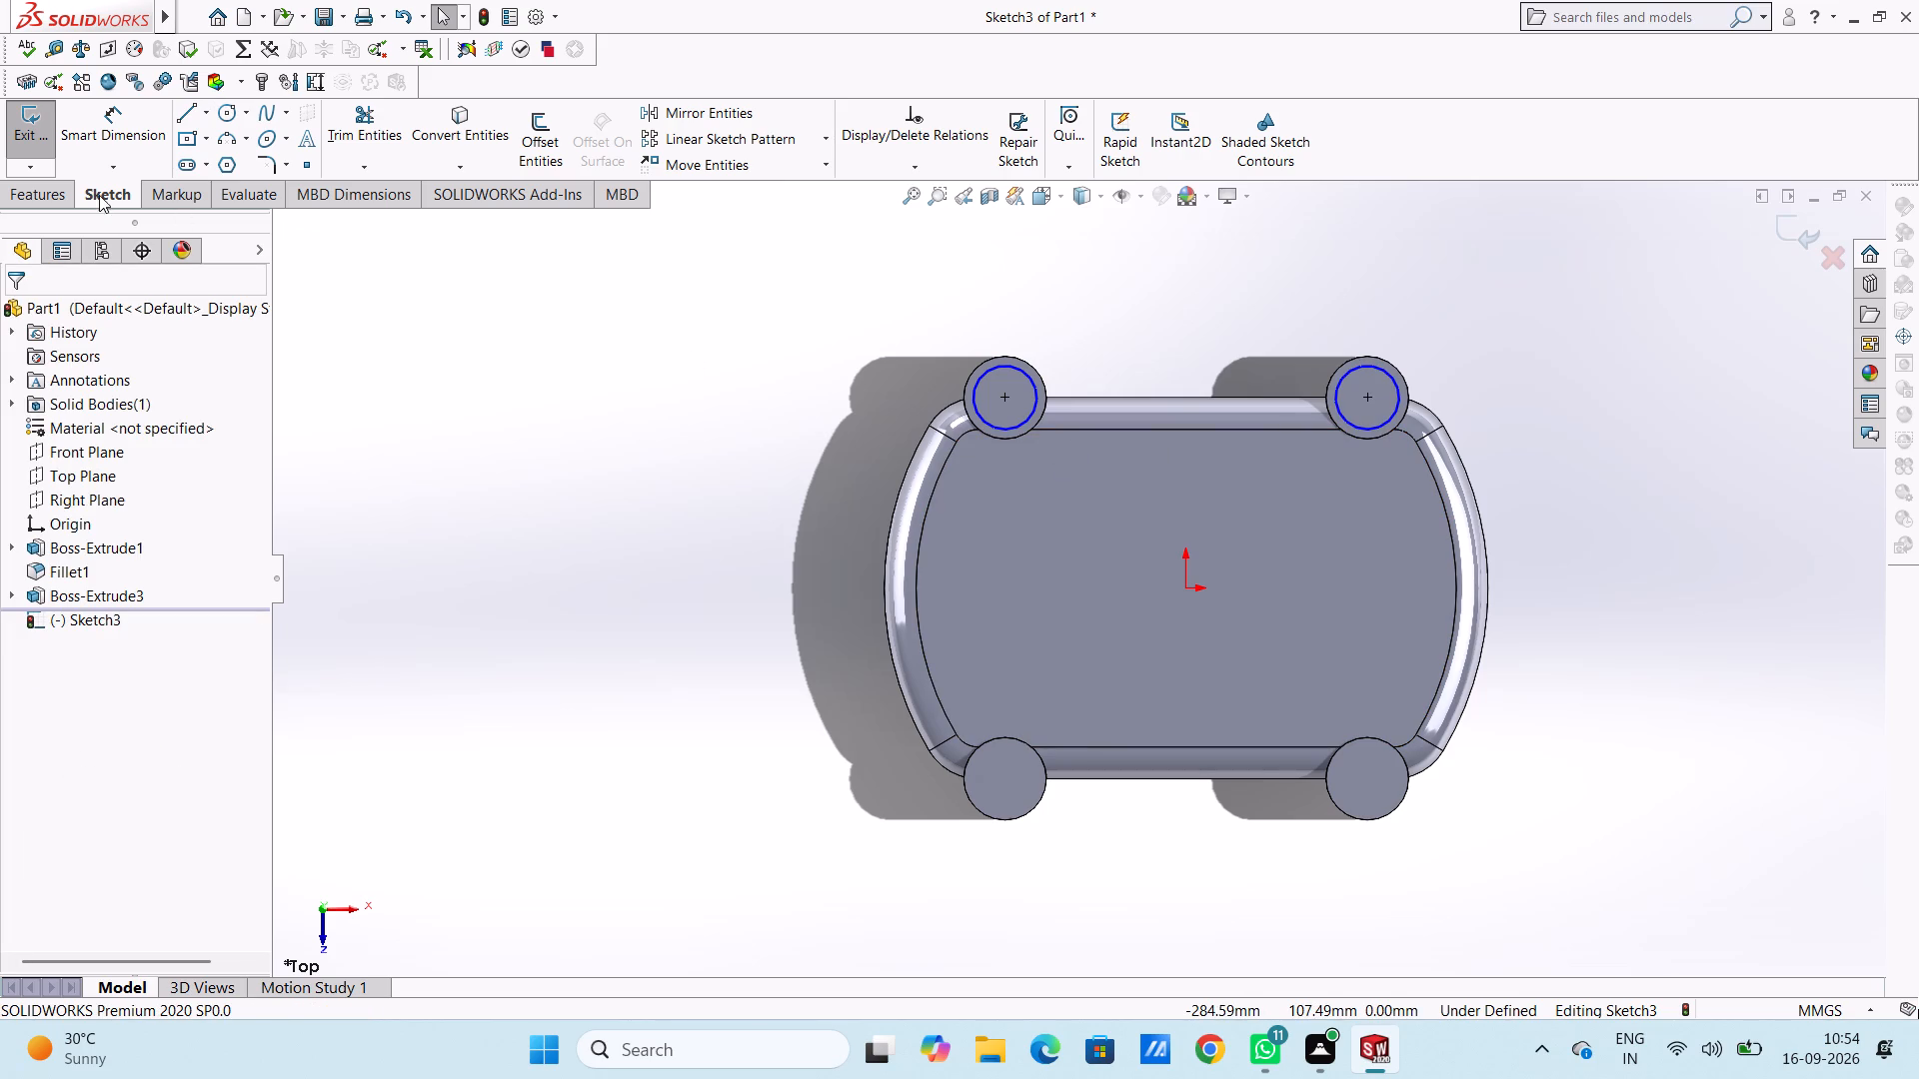
Sketch a horizontal line through the origin, joining the midpoints of the top face's two arced side edges.
click(180, 117)
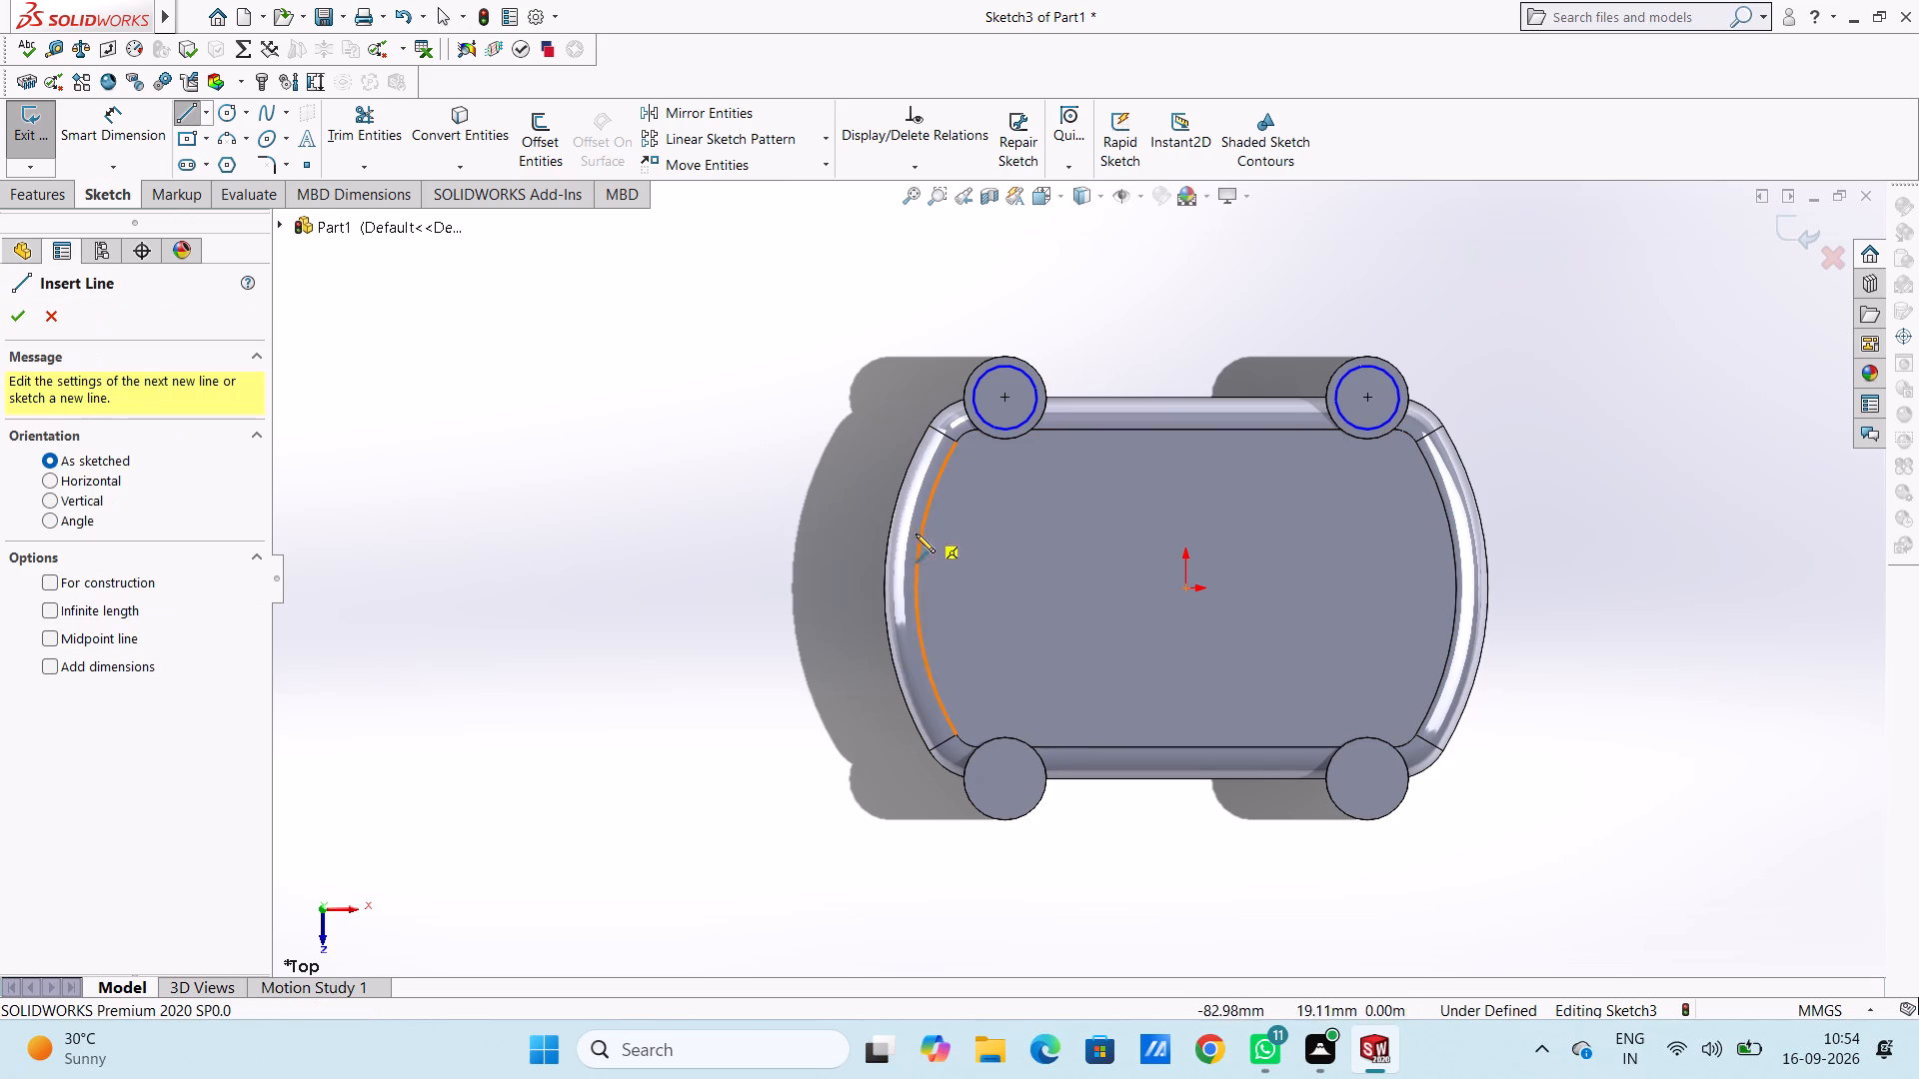
click(914, 583)
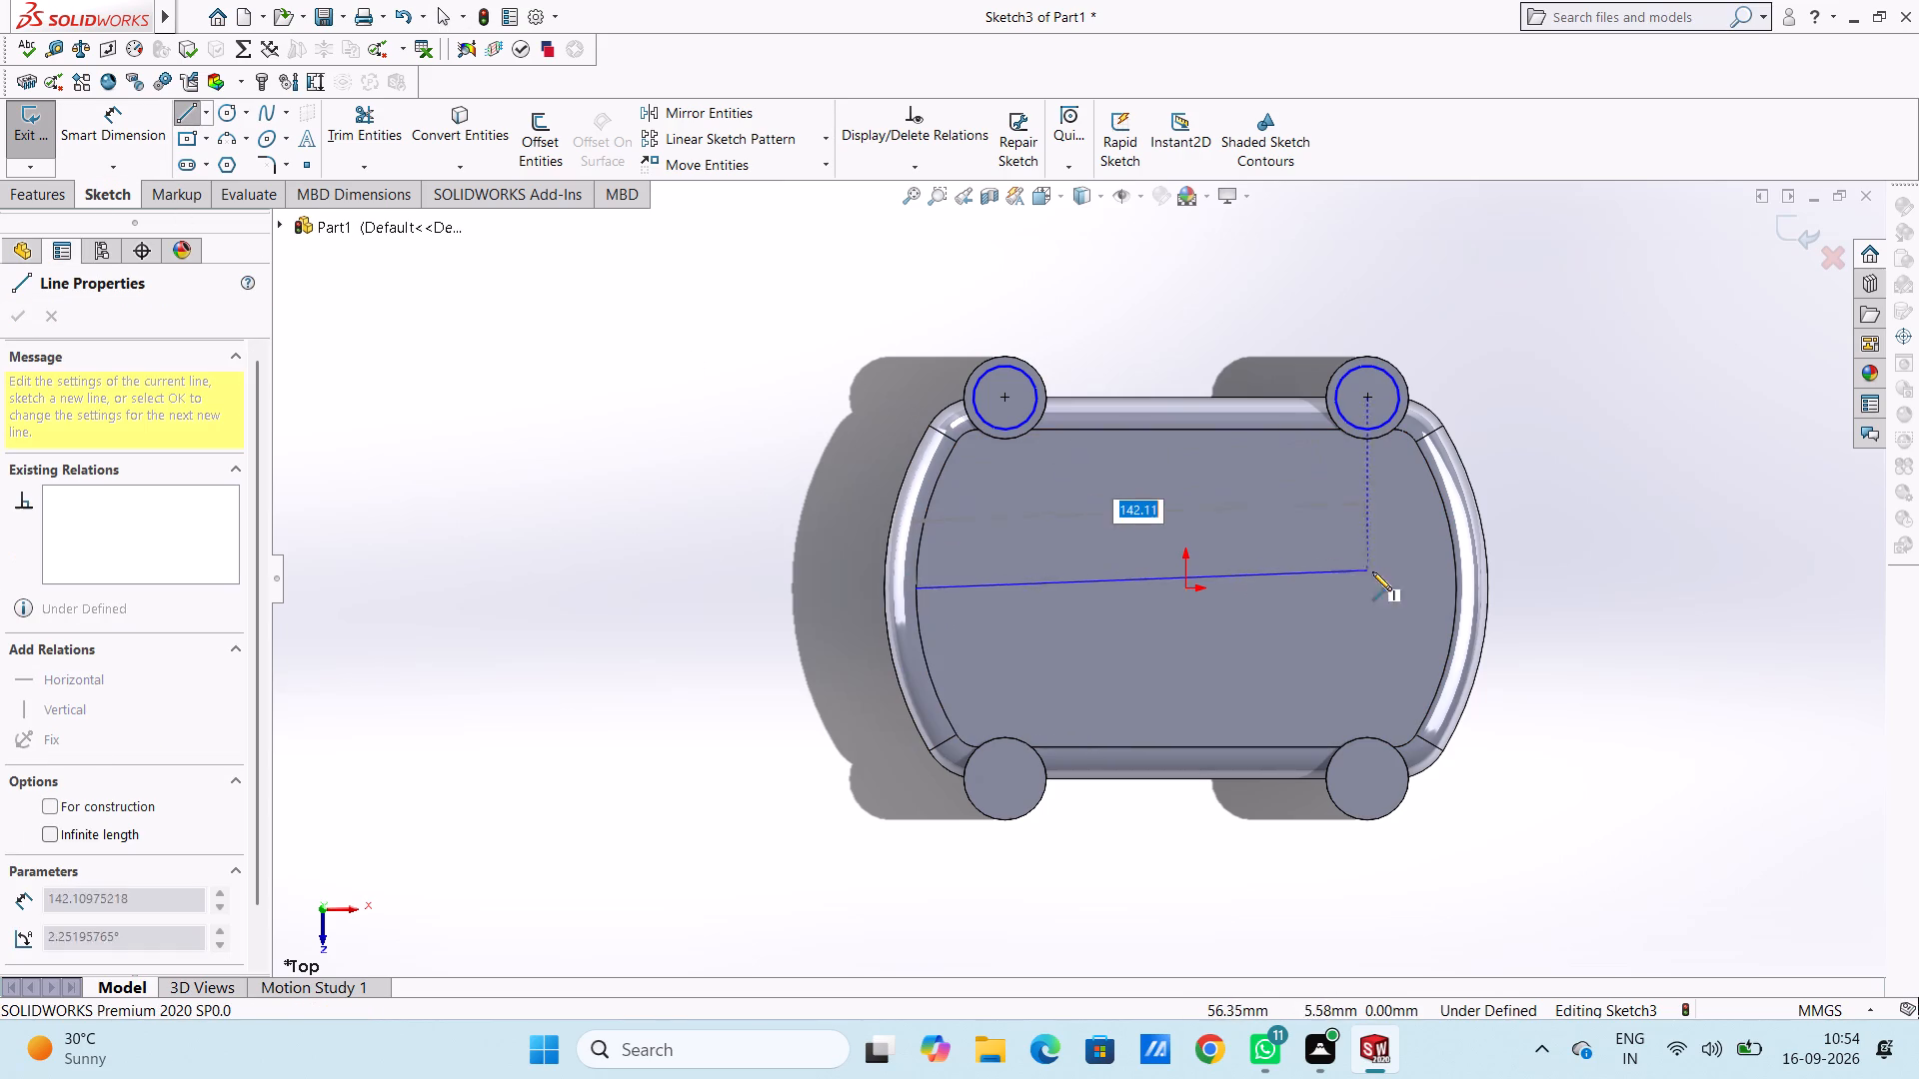
click(1456, 584)
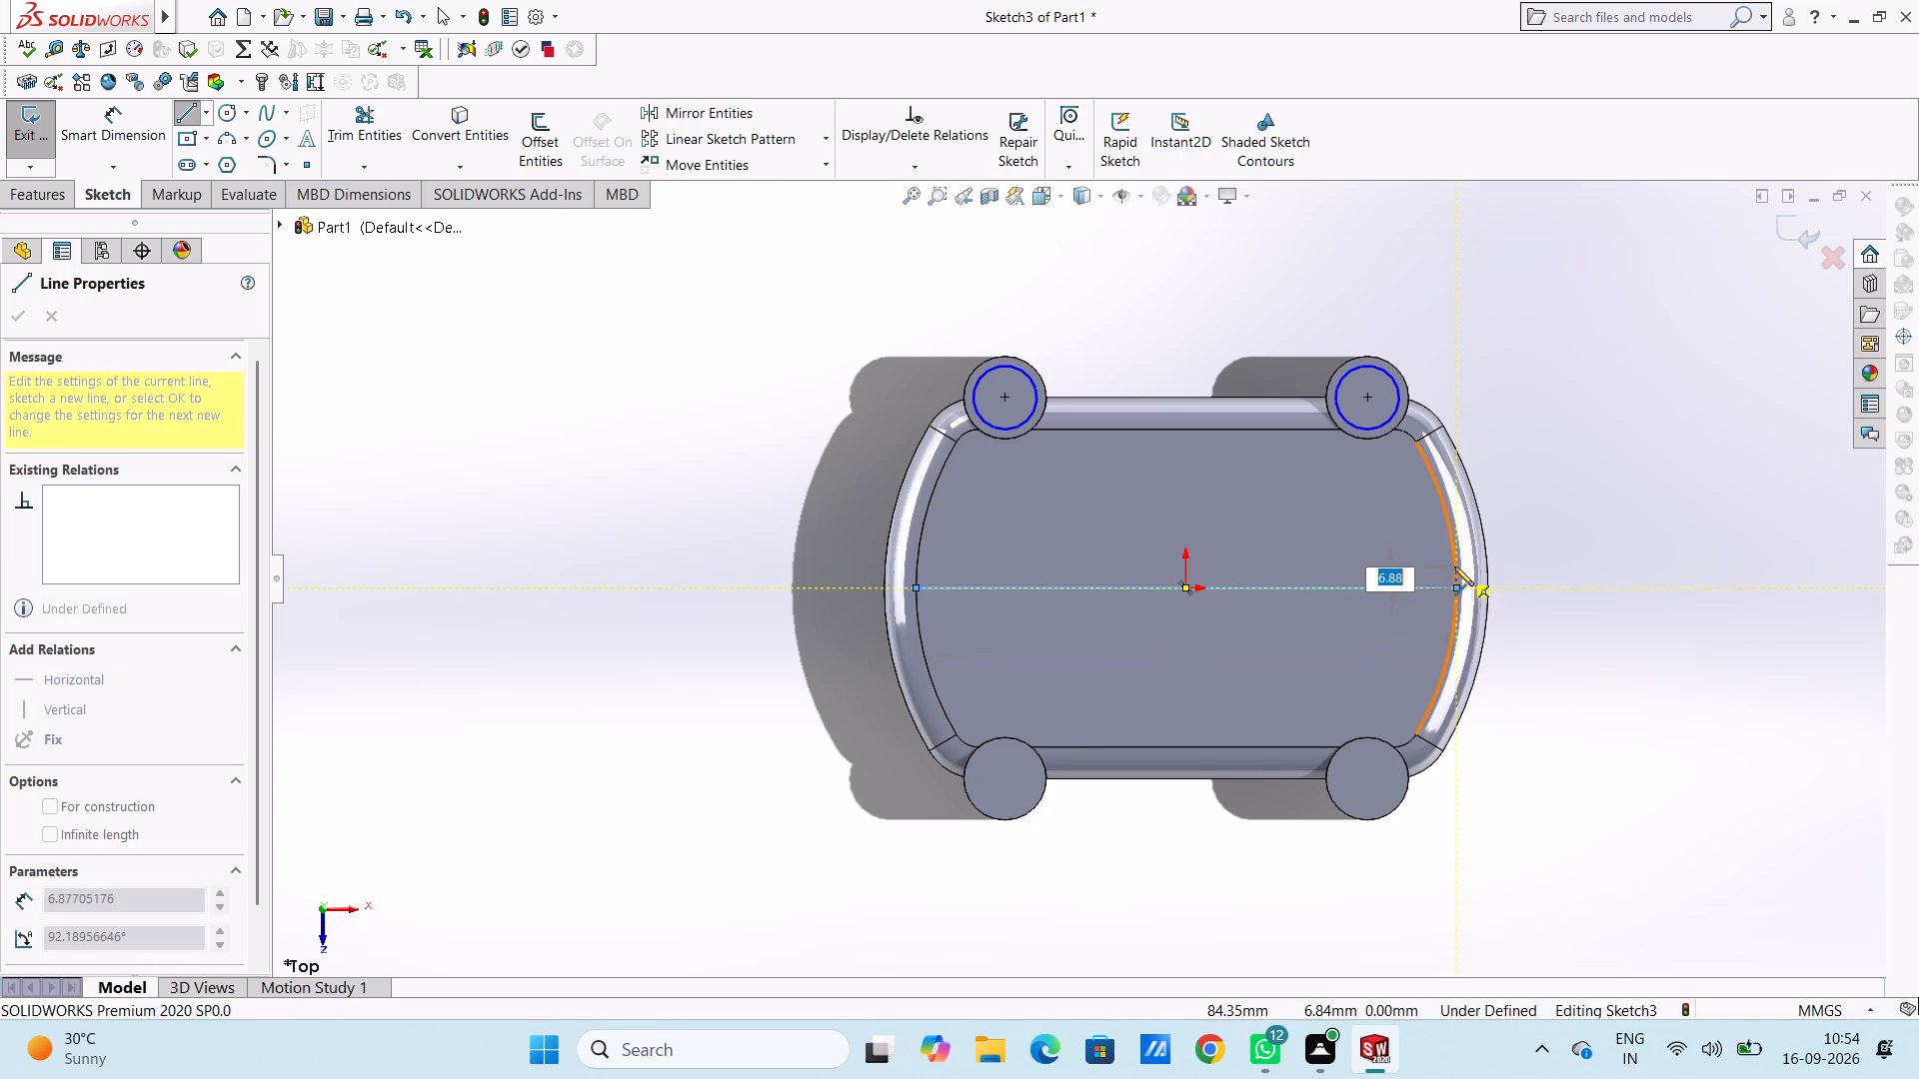
key(Escape)
key(Escape)
key(Escape)
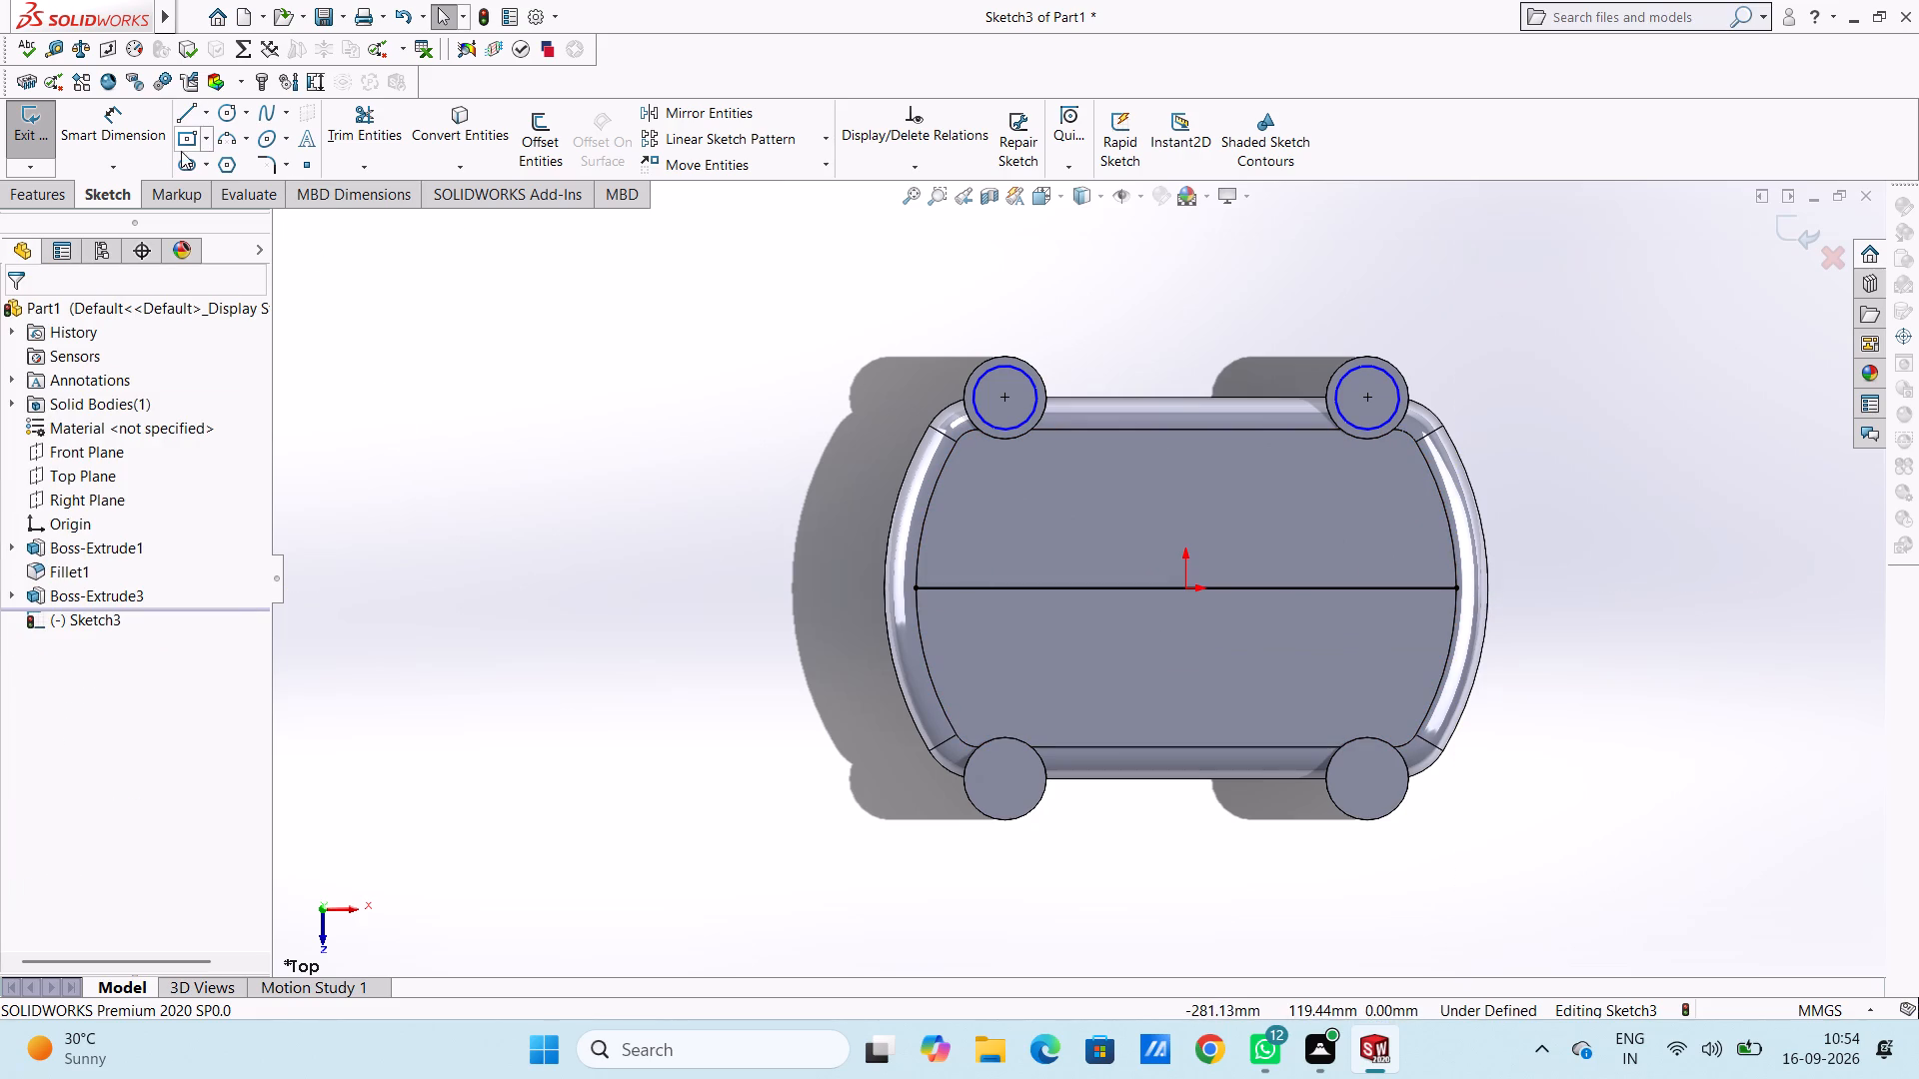
Dimension both sketched circles on the upper bosses with a 20 mm diameter.
click(156, 133)
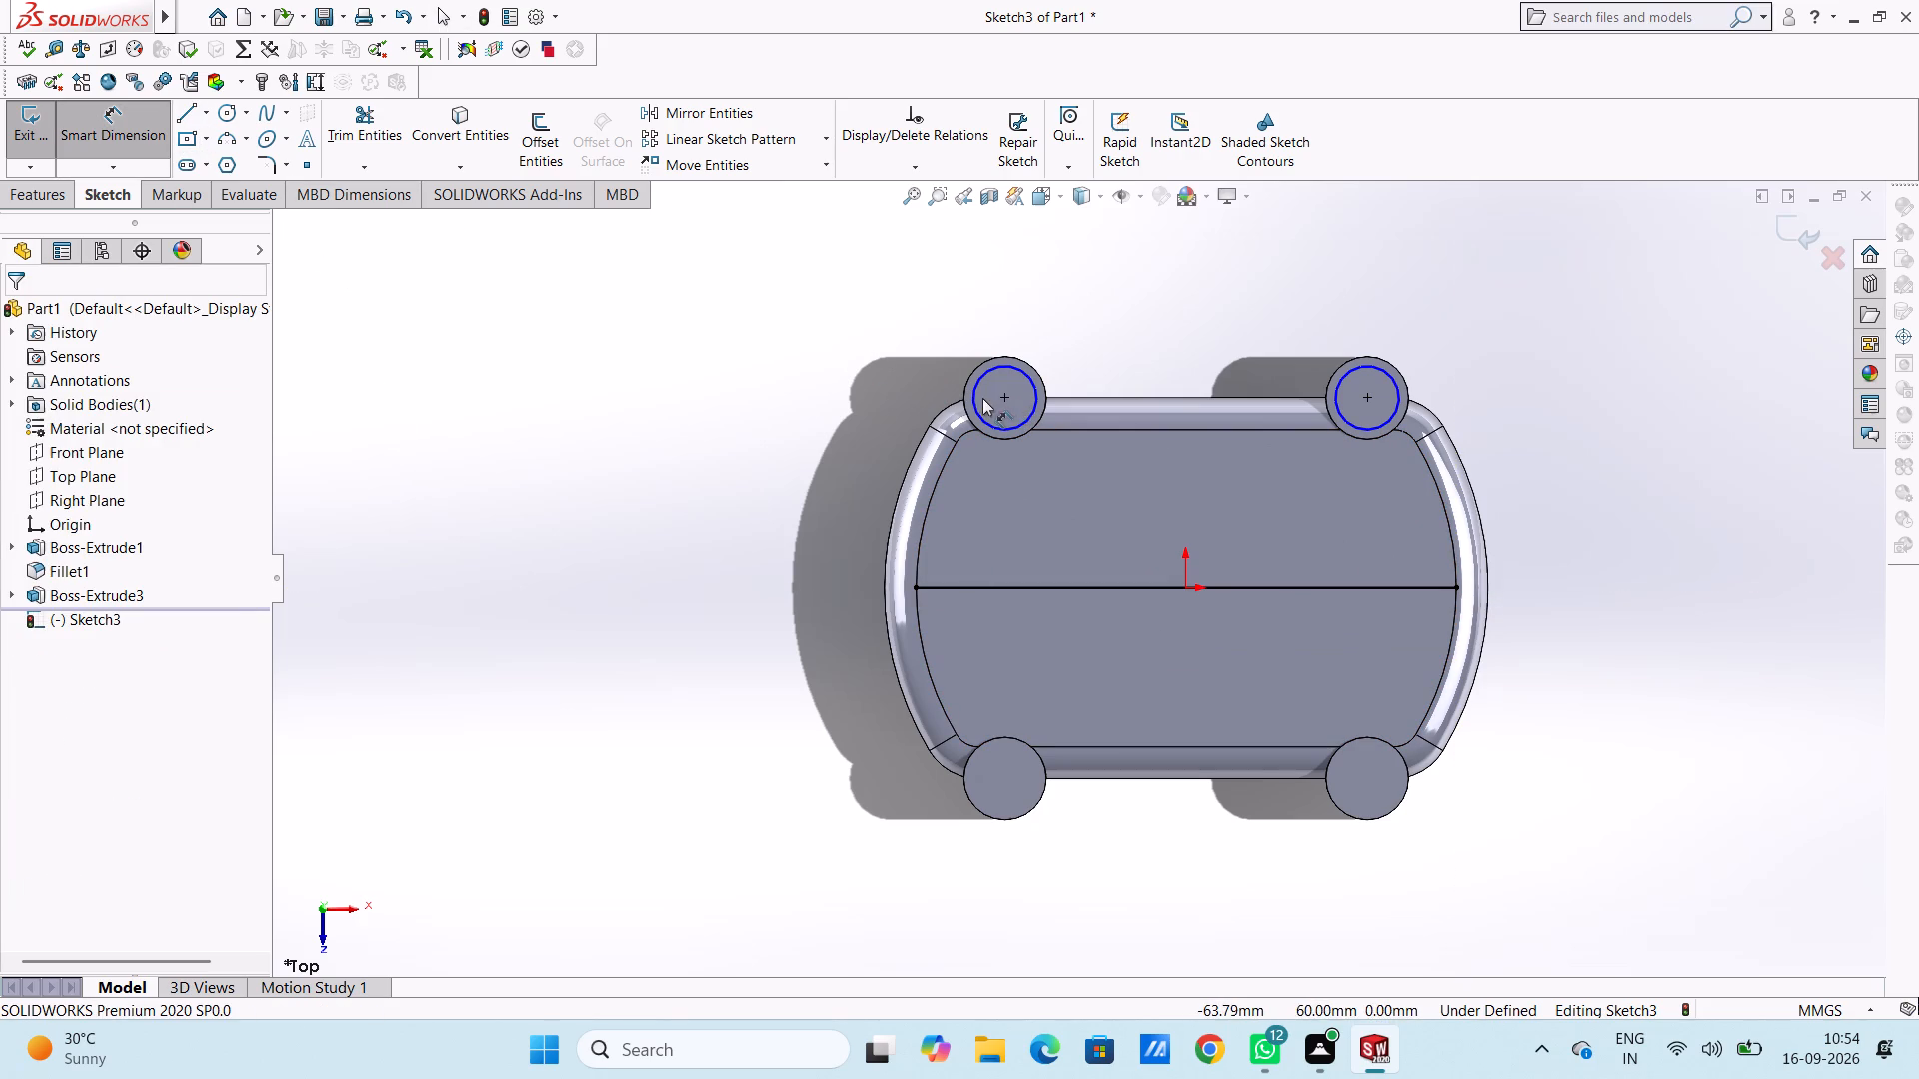
click(978, 397)
click(567, 485)
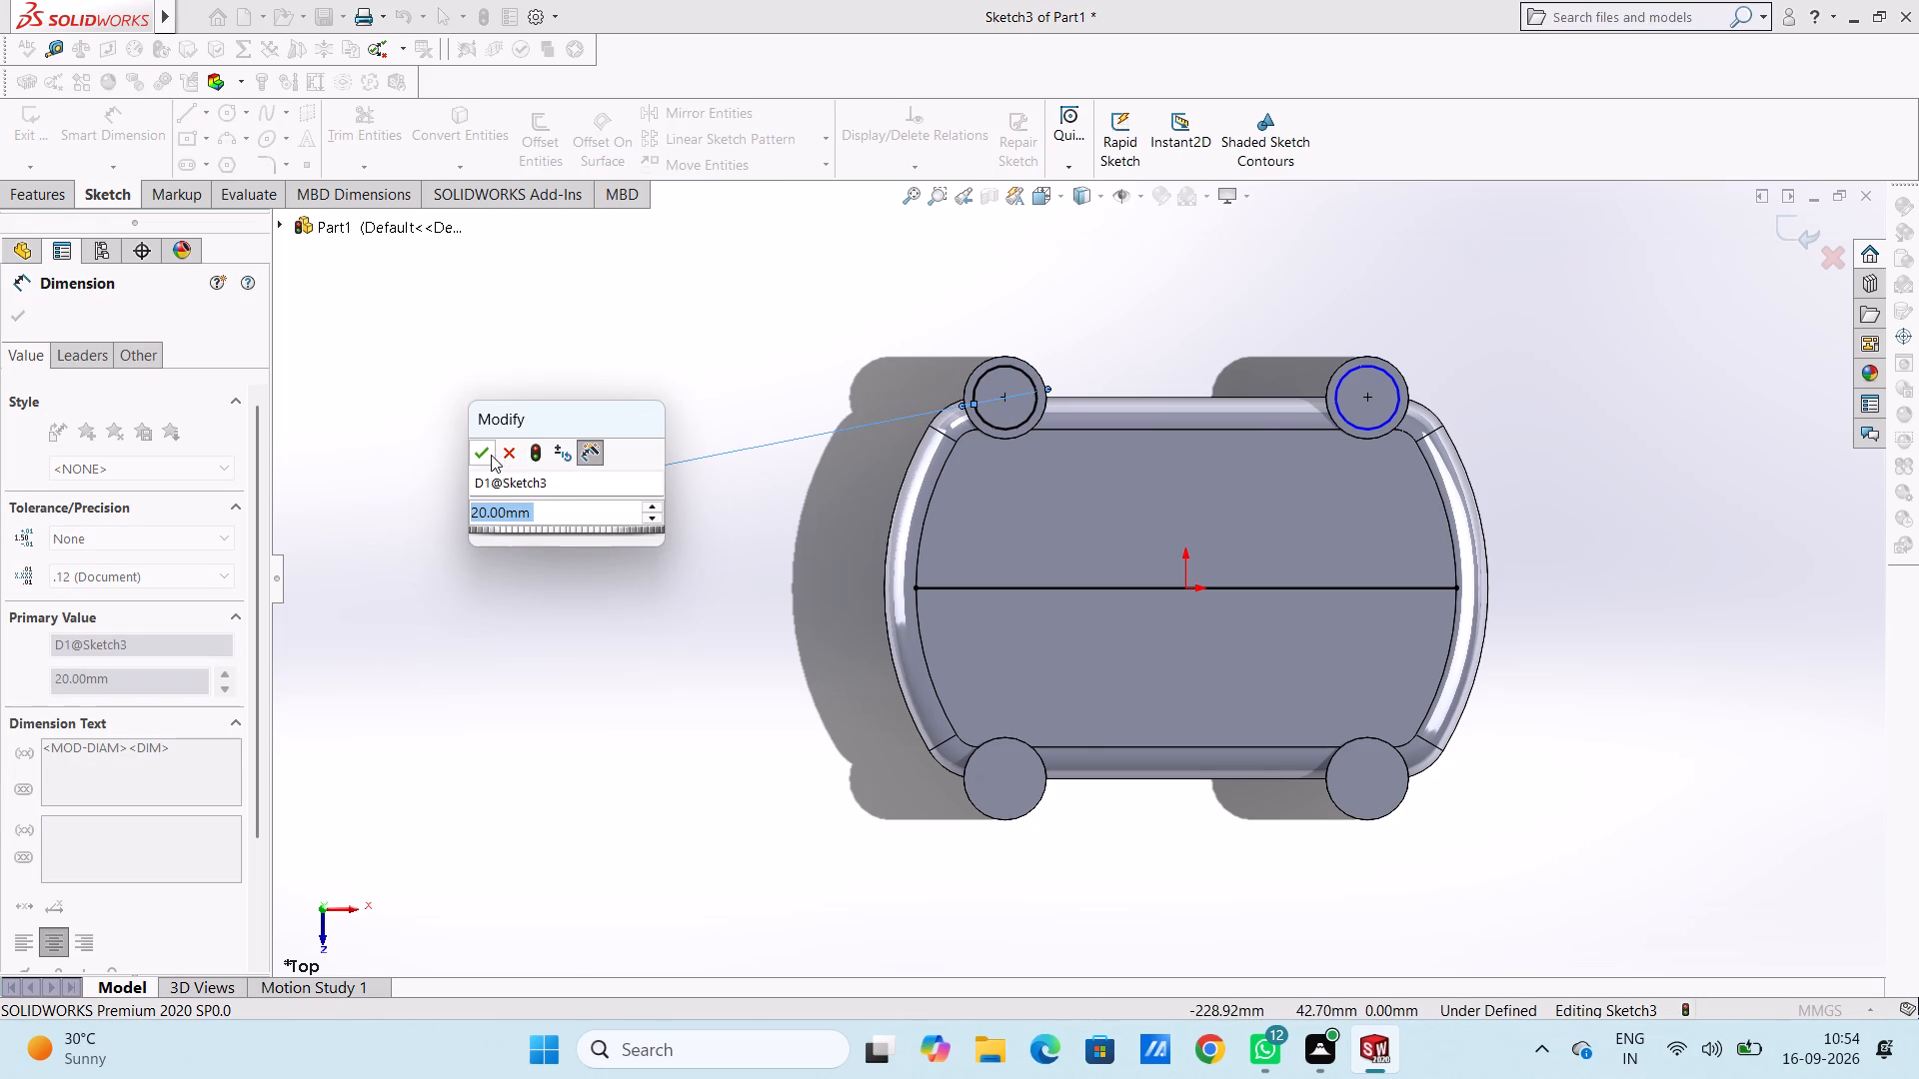
click(491, 455)
drag(449, 446, 477, 439)
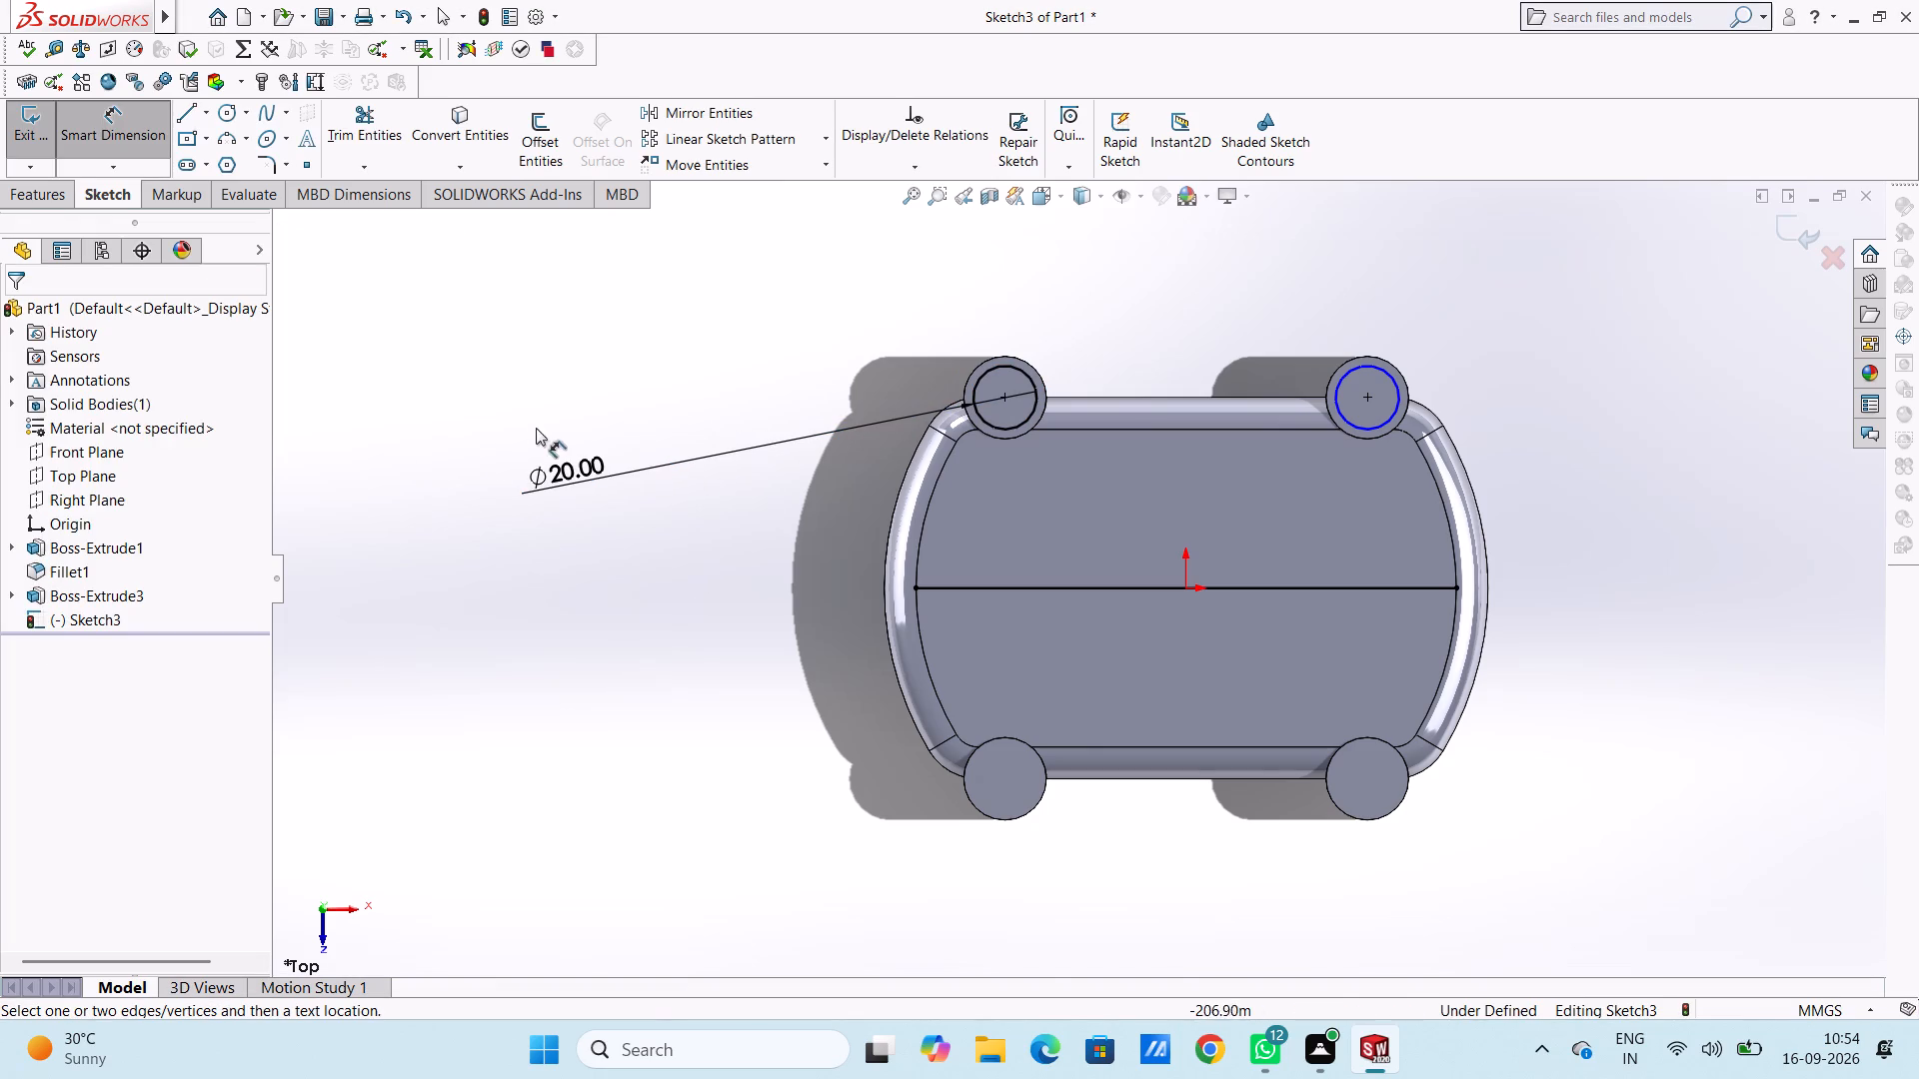
click(1372, 366)
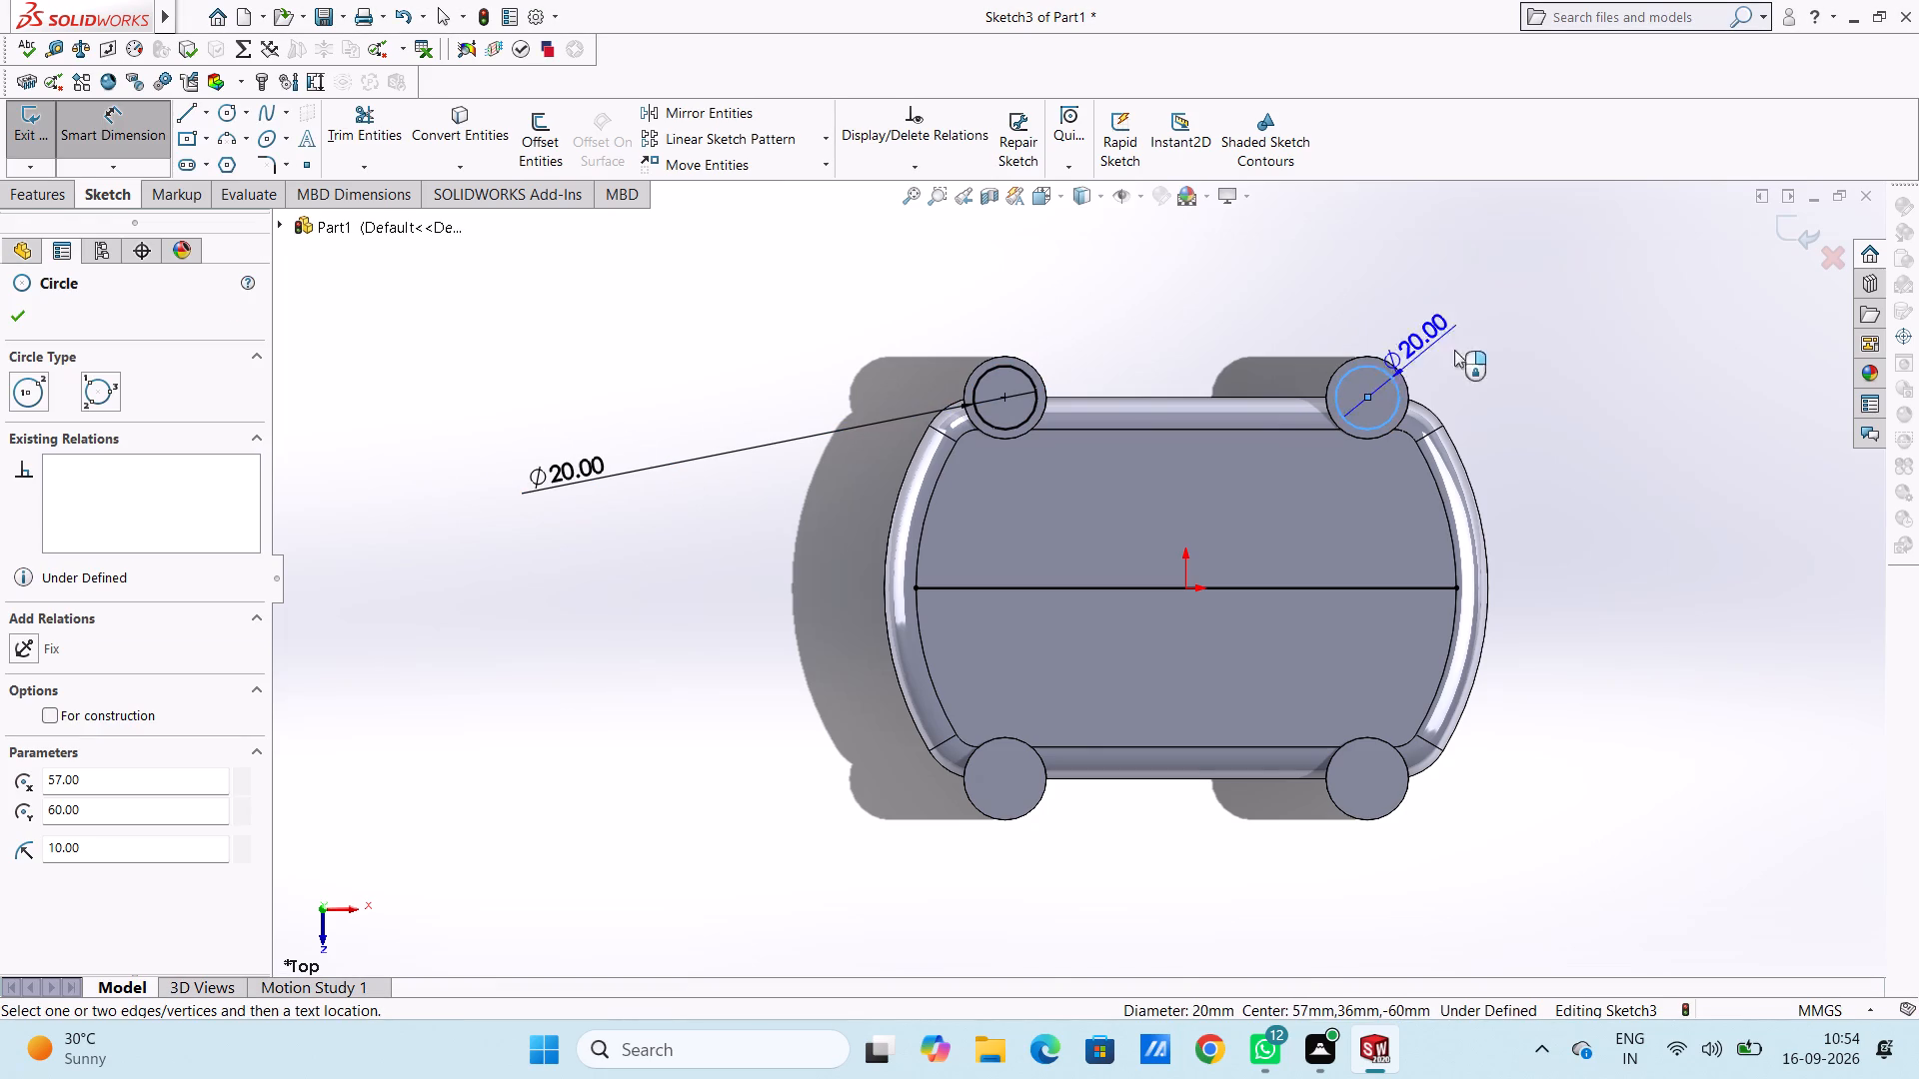
click(1665, 328)
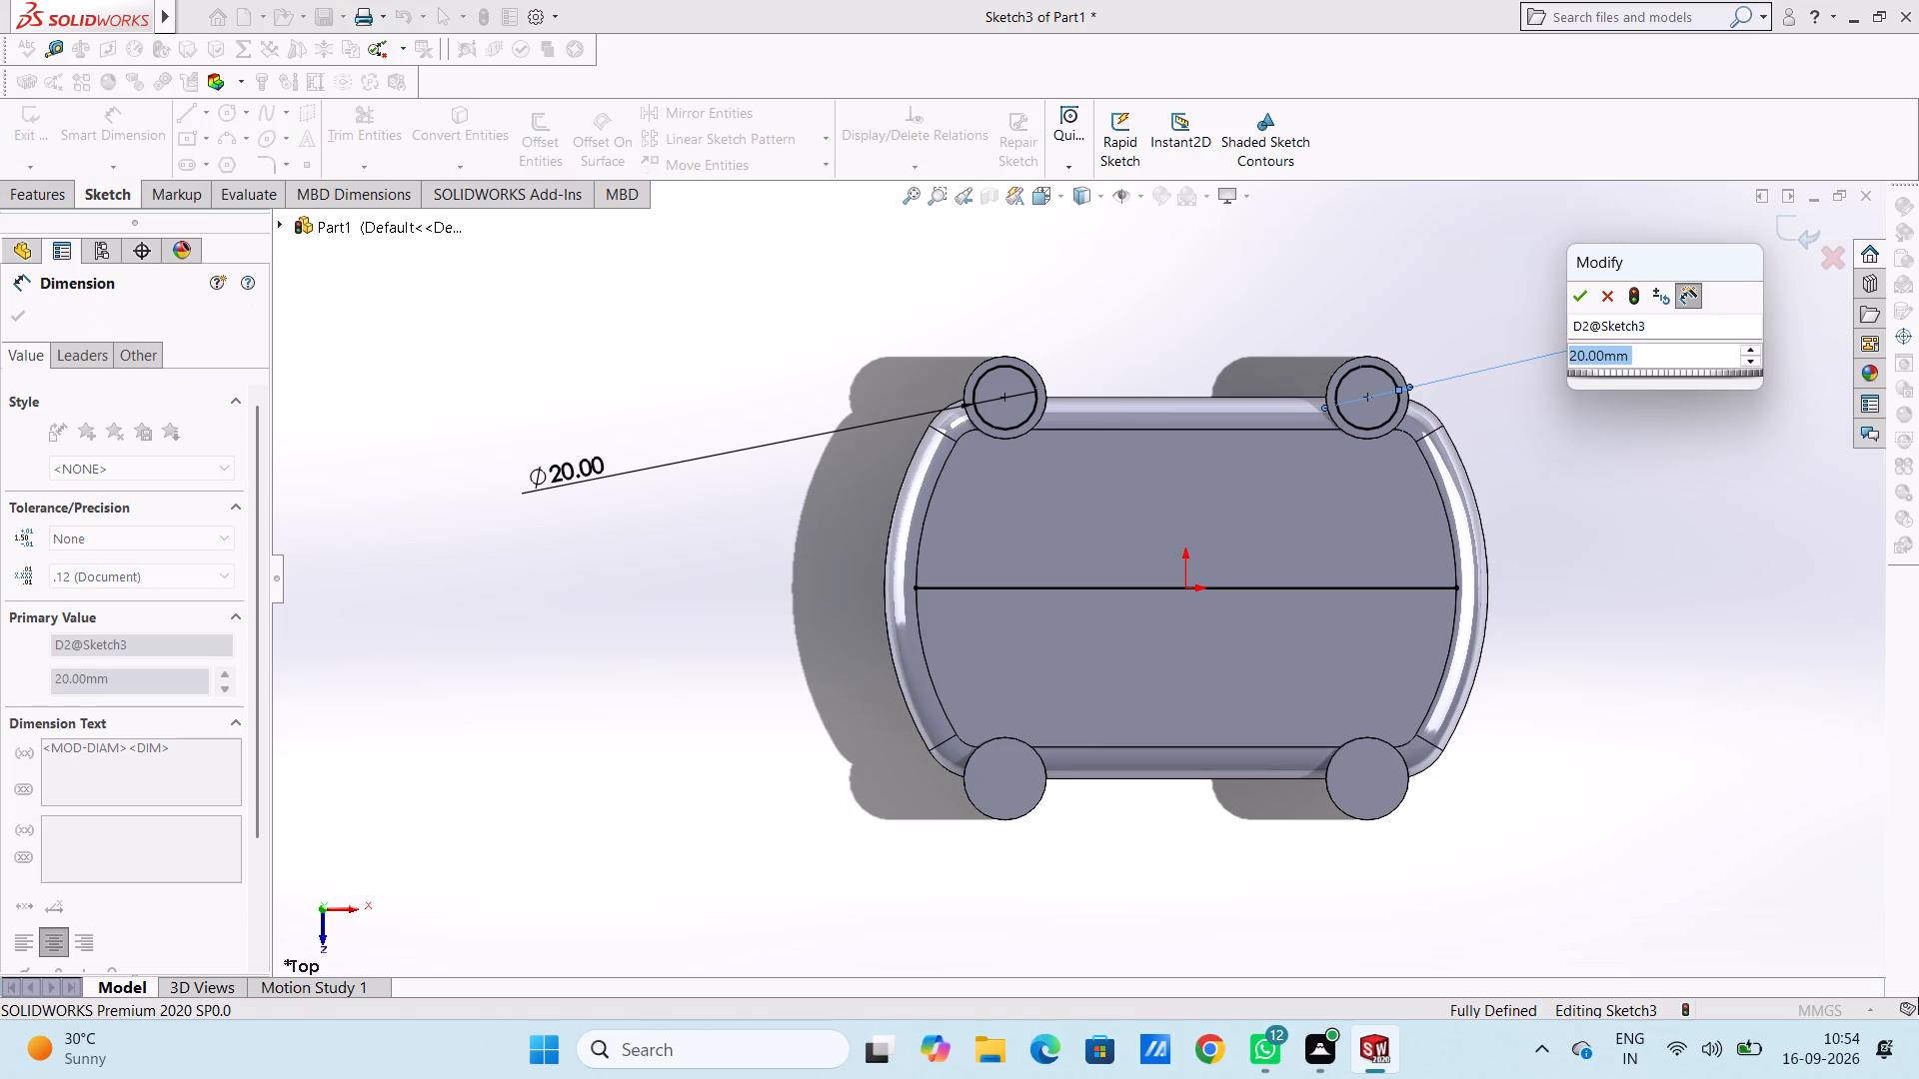
click(1578, 303)
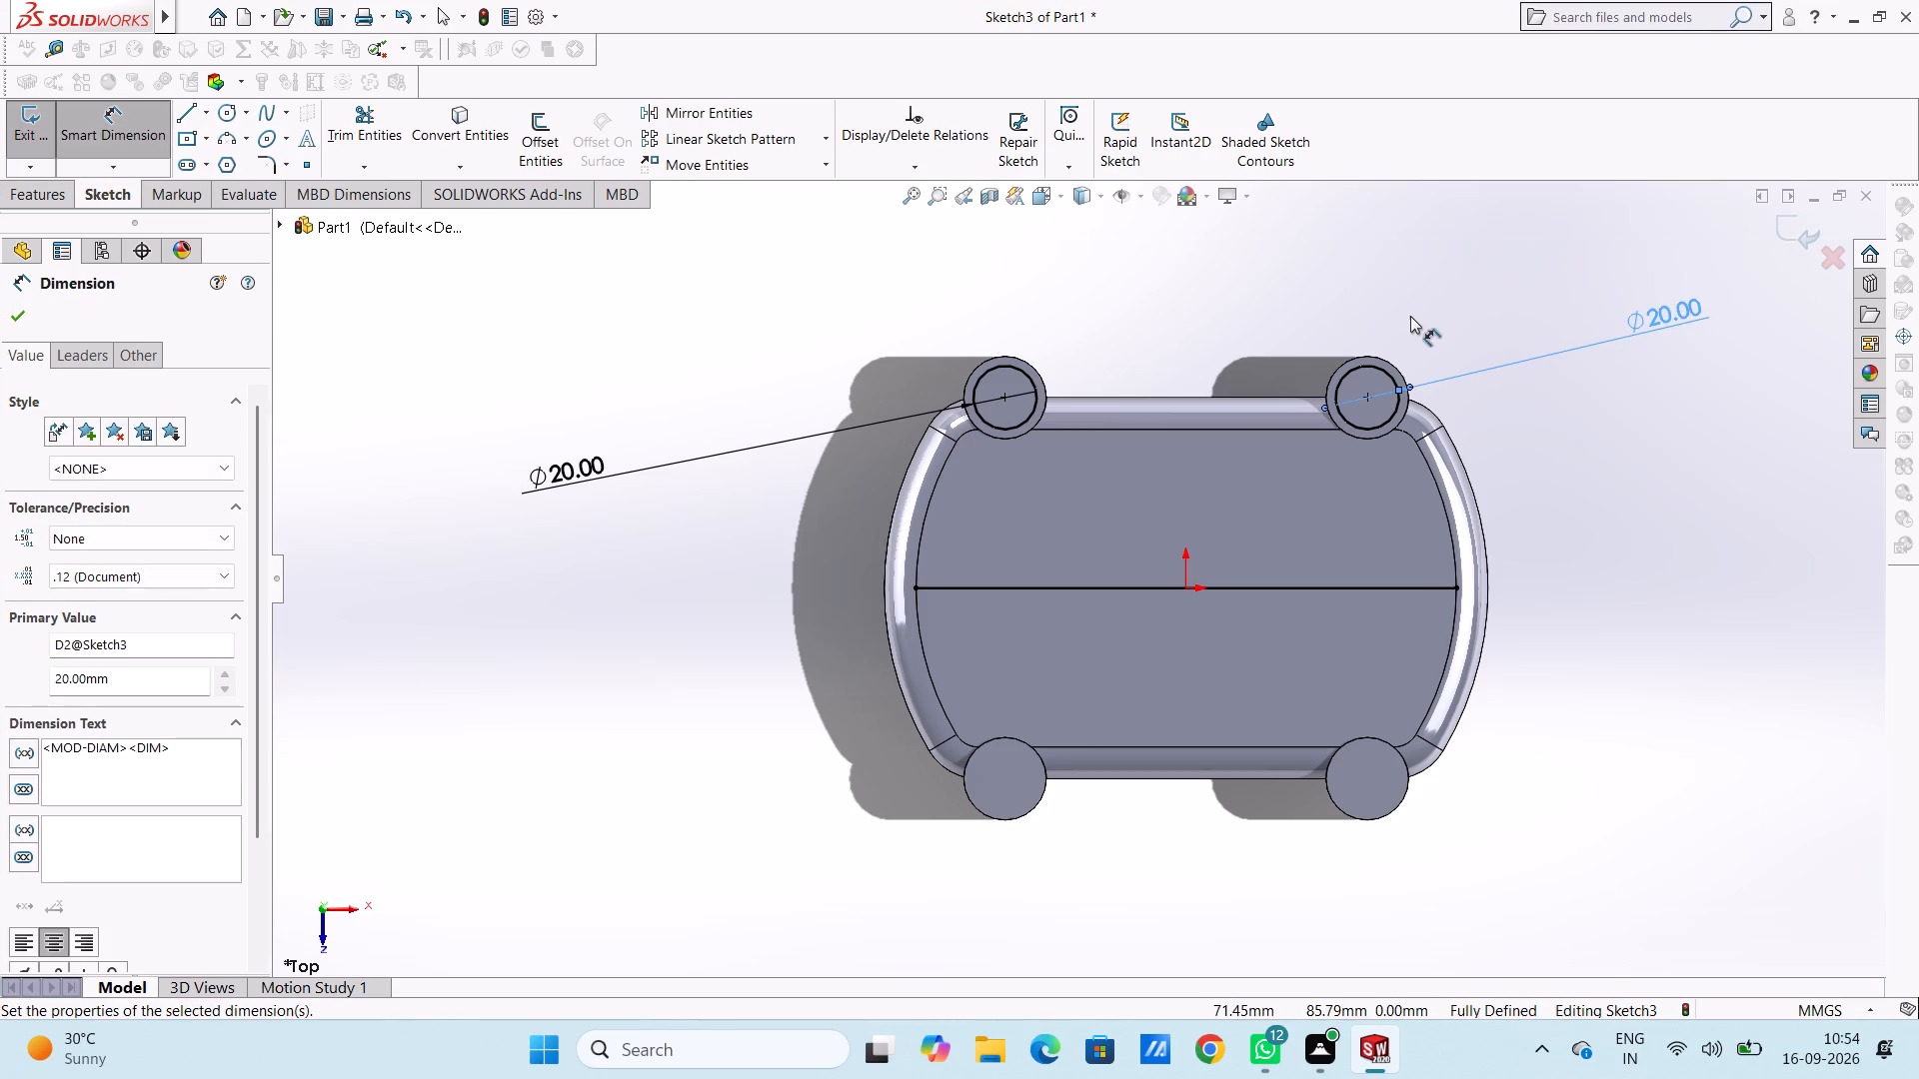
click(1410, 316)
Mirror the two 20 mm circles about the horizontal line onto the two lower bosses, keeping the originals.
click(684, 102)
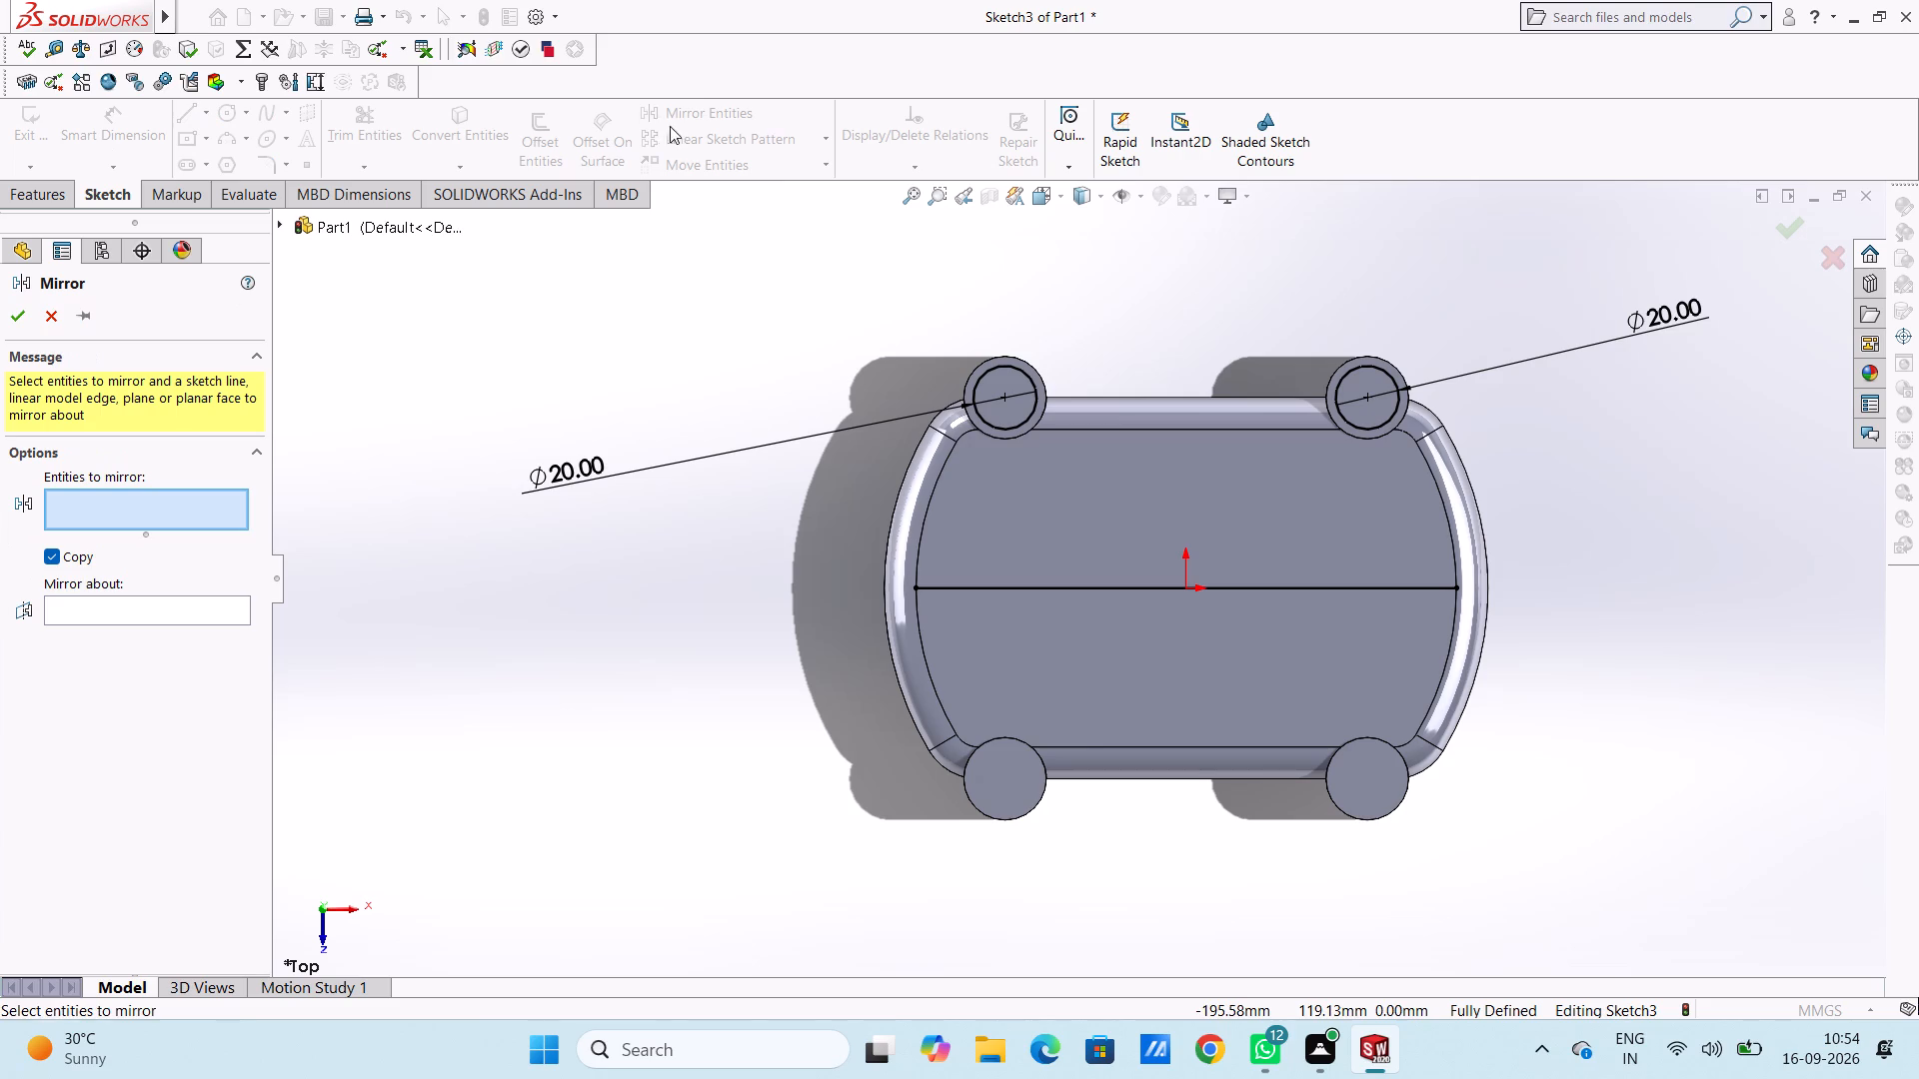
click(1026, 377)
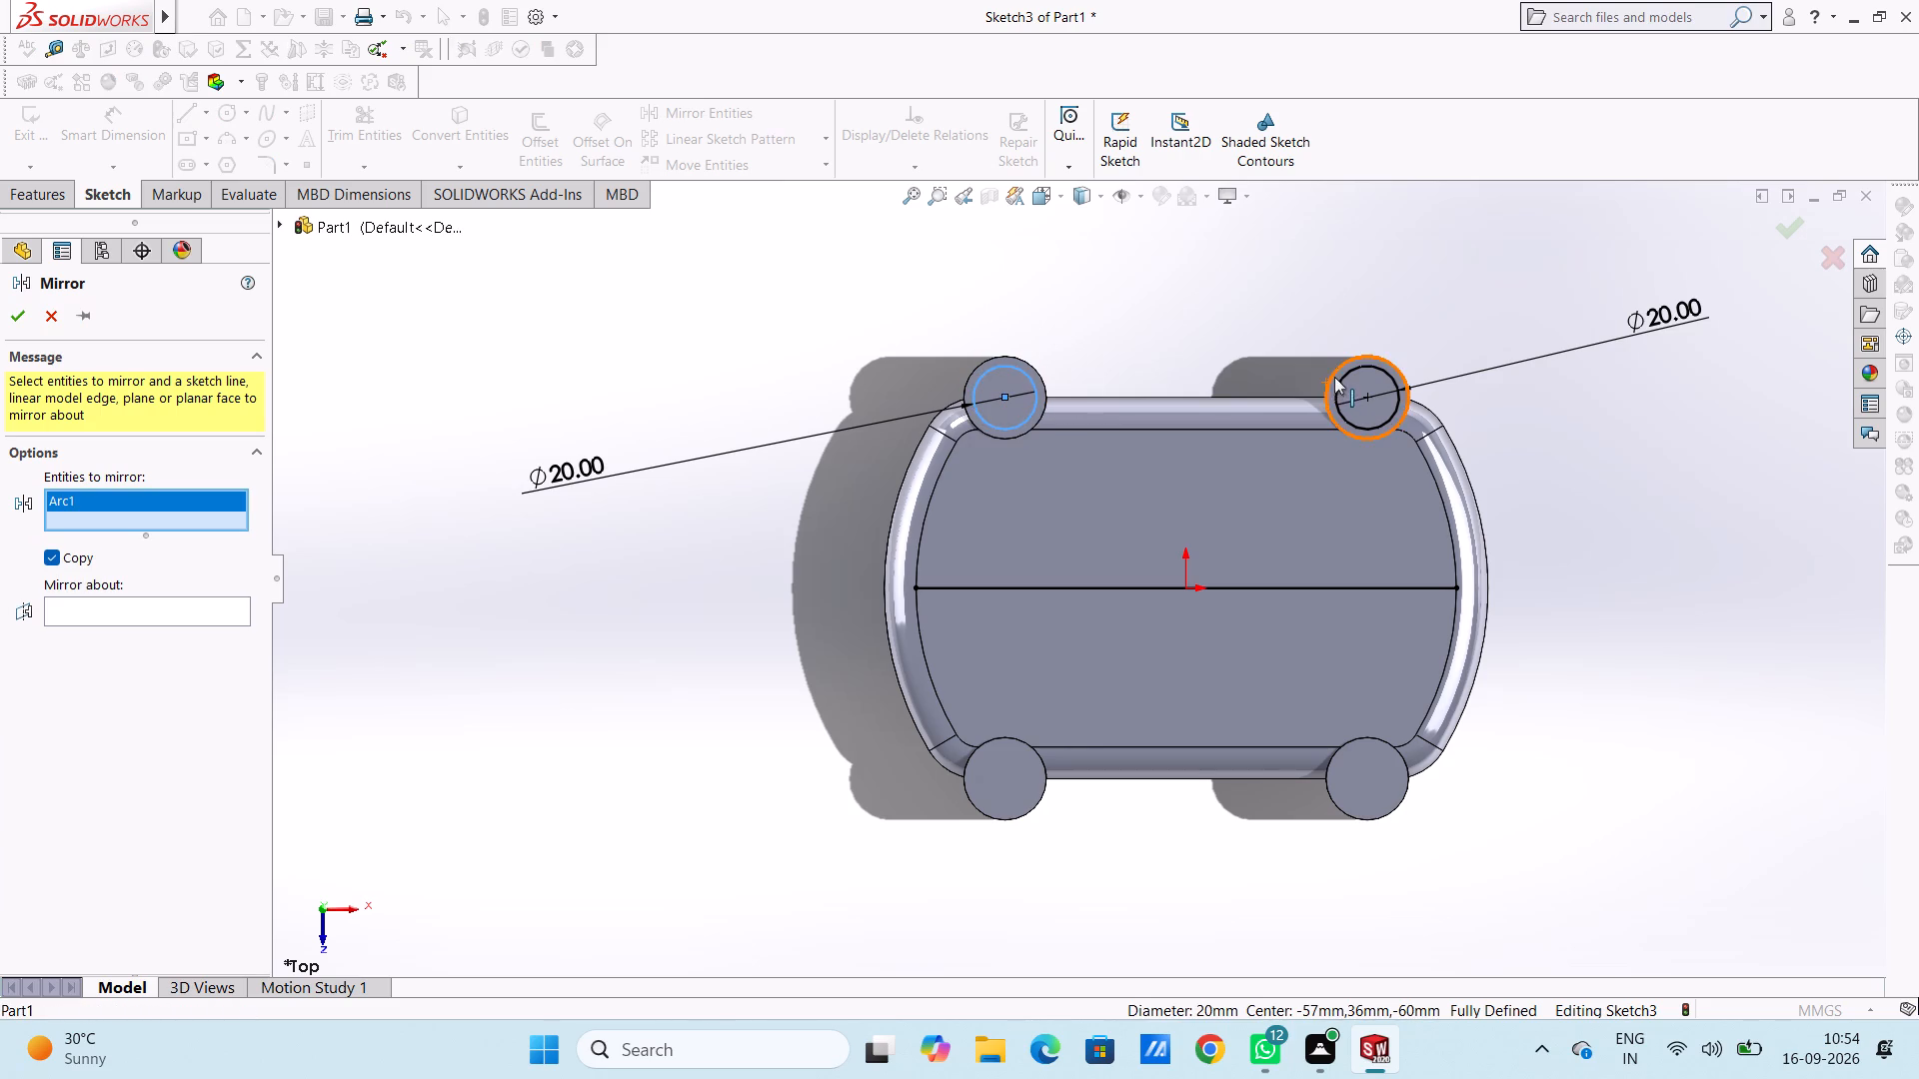
click(1348, 373)
click(145, 622)
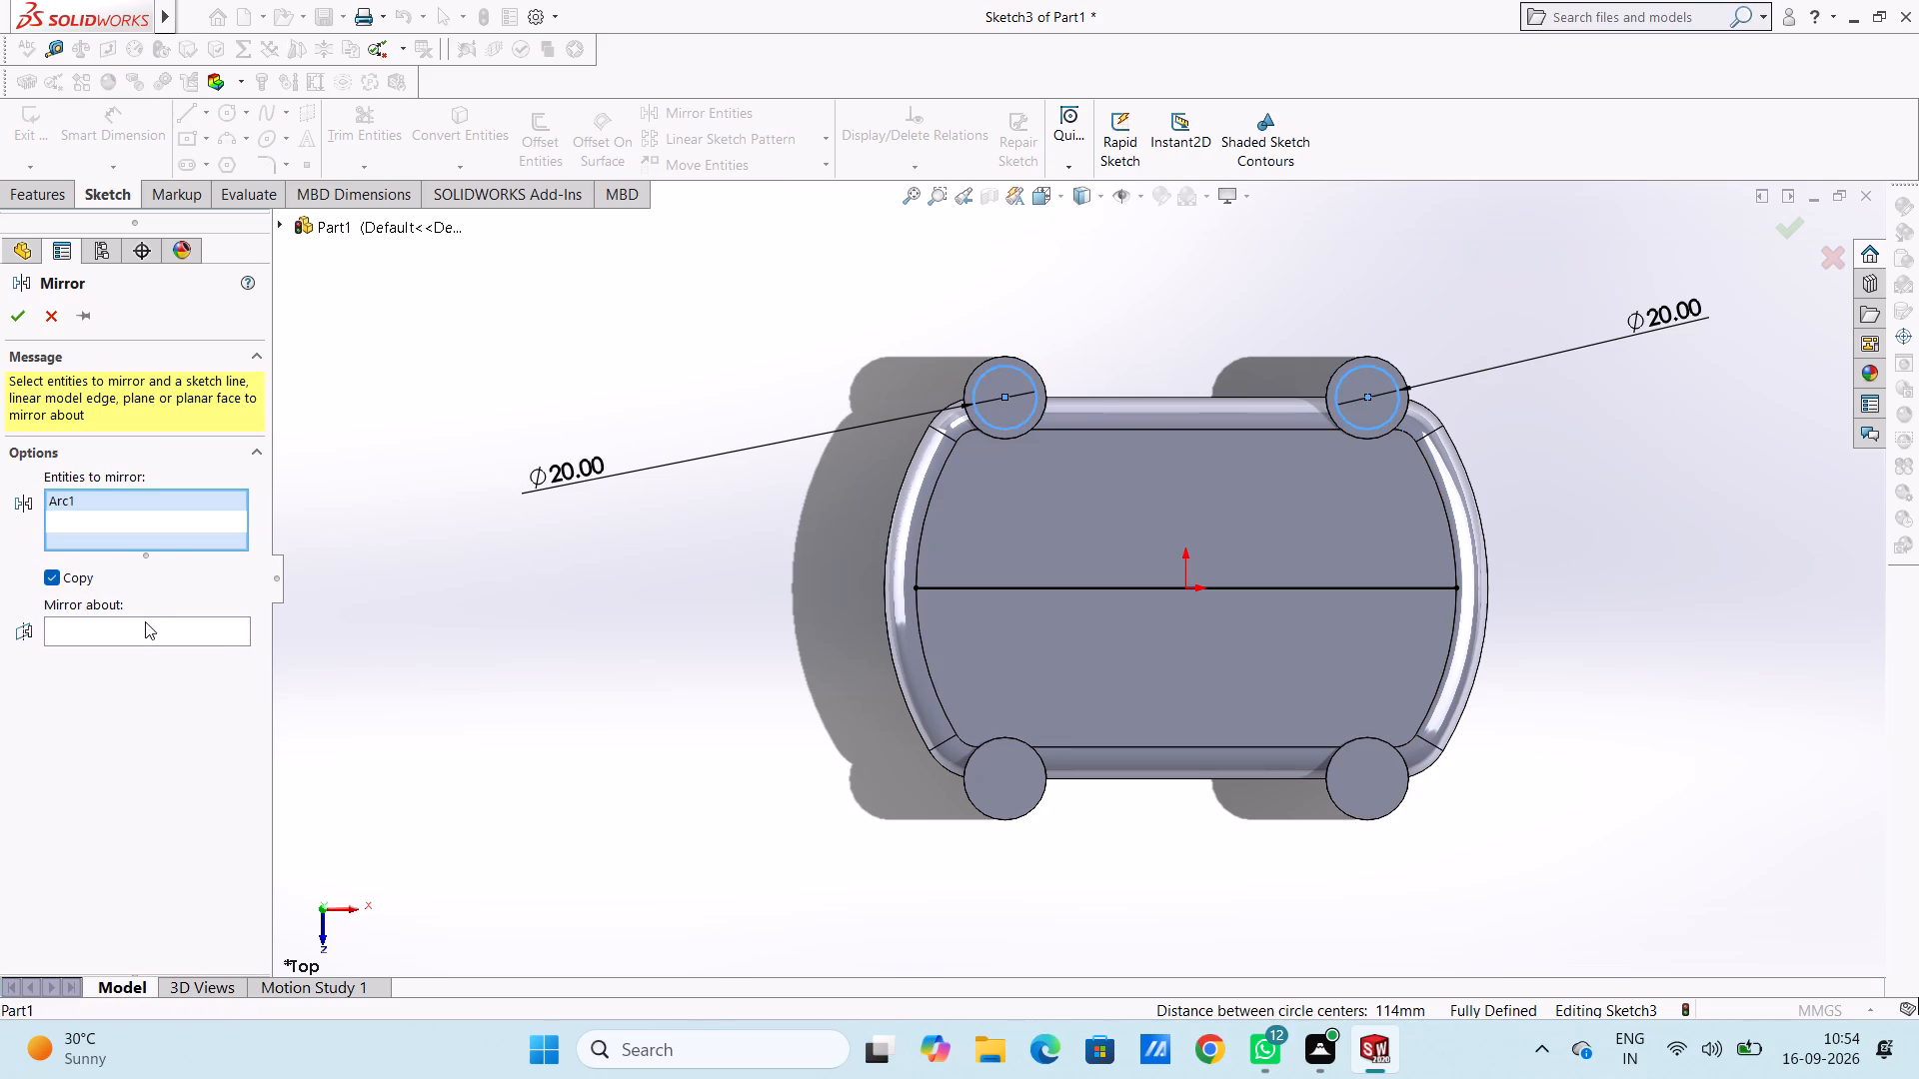
click(950, 588)
click(29, 323)
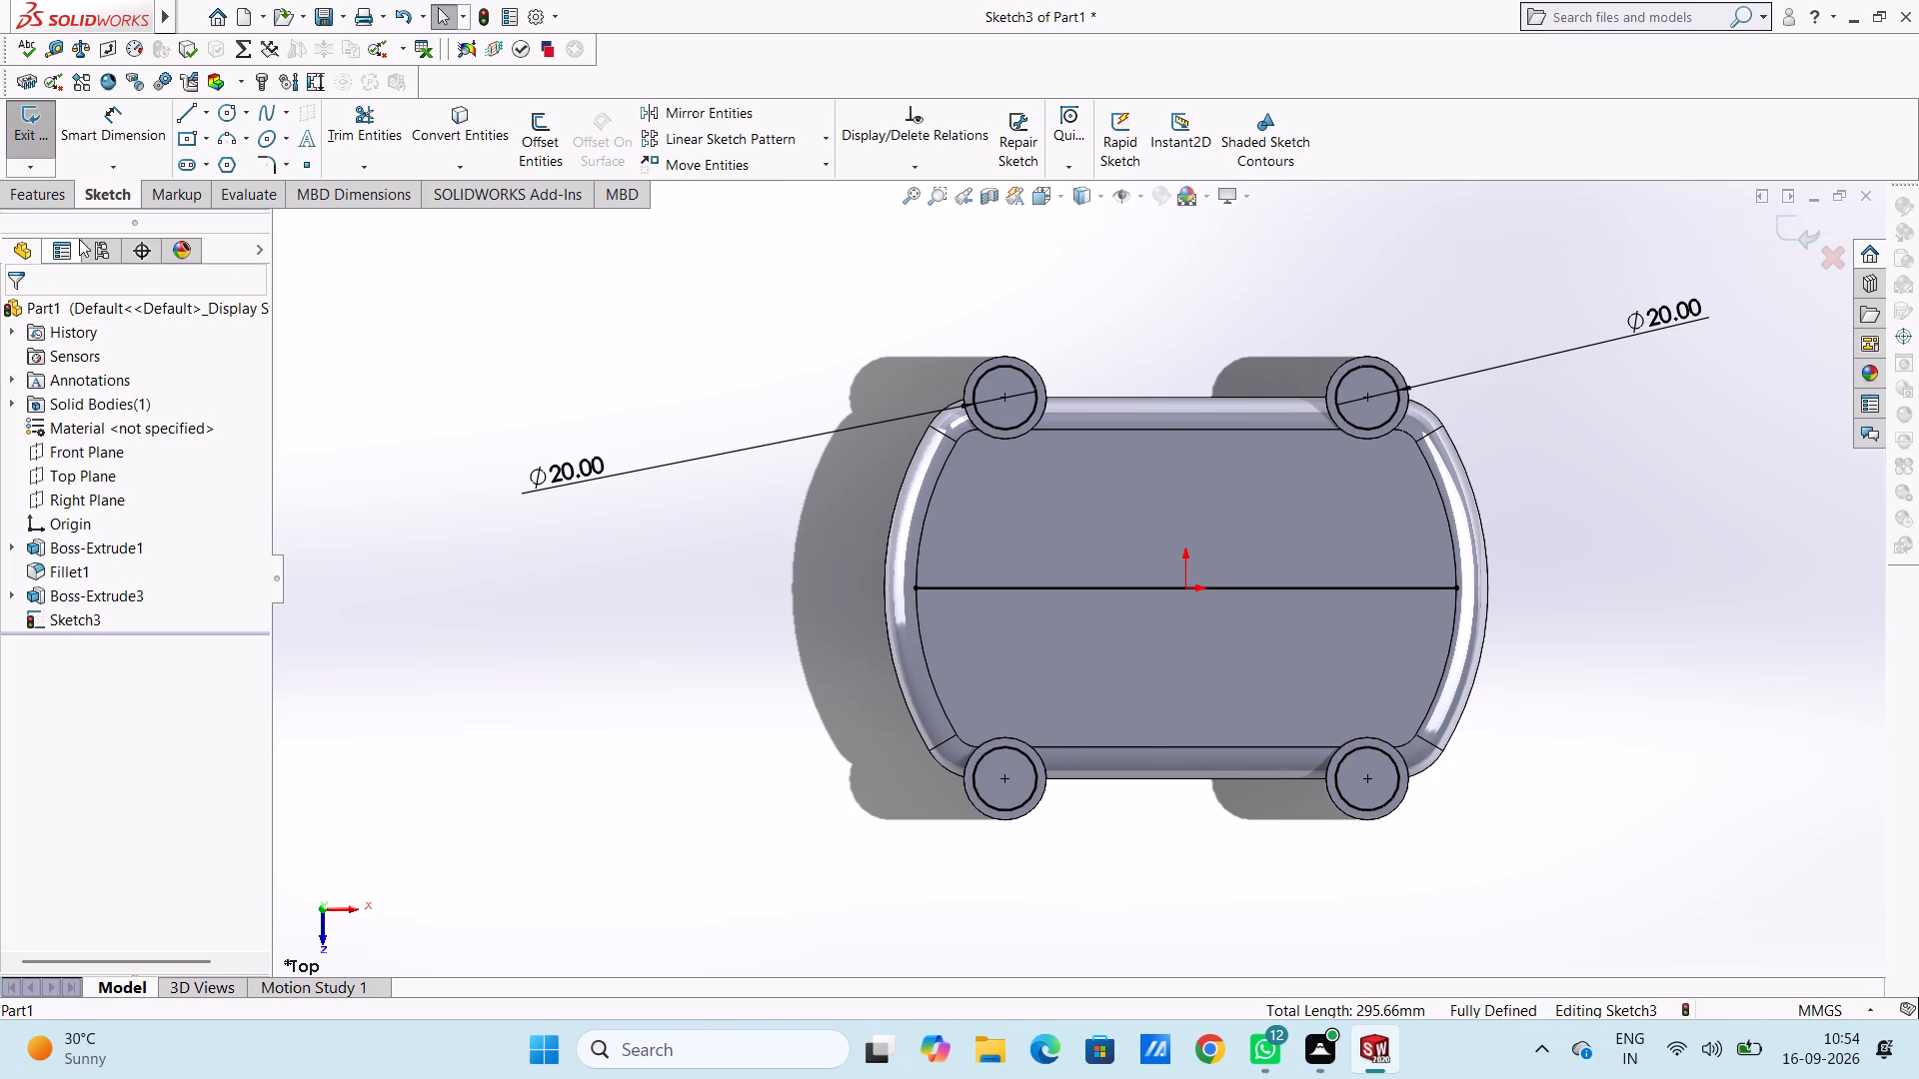
Extrude the four 20 mm circle regions to a blind depth of 3 mm on top of the corner bosses.
click(60, 201)
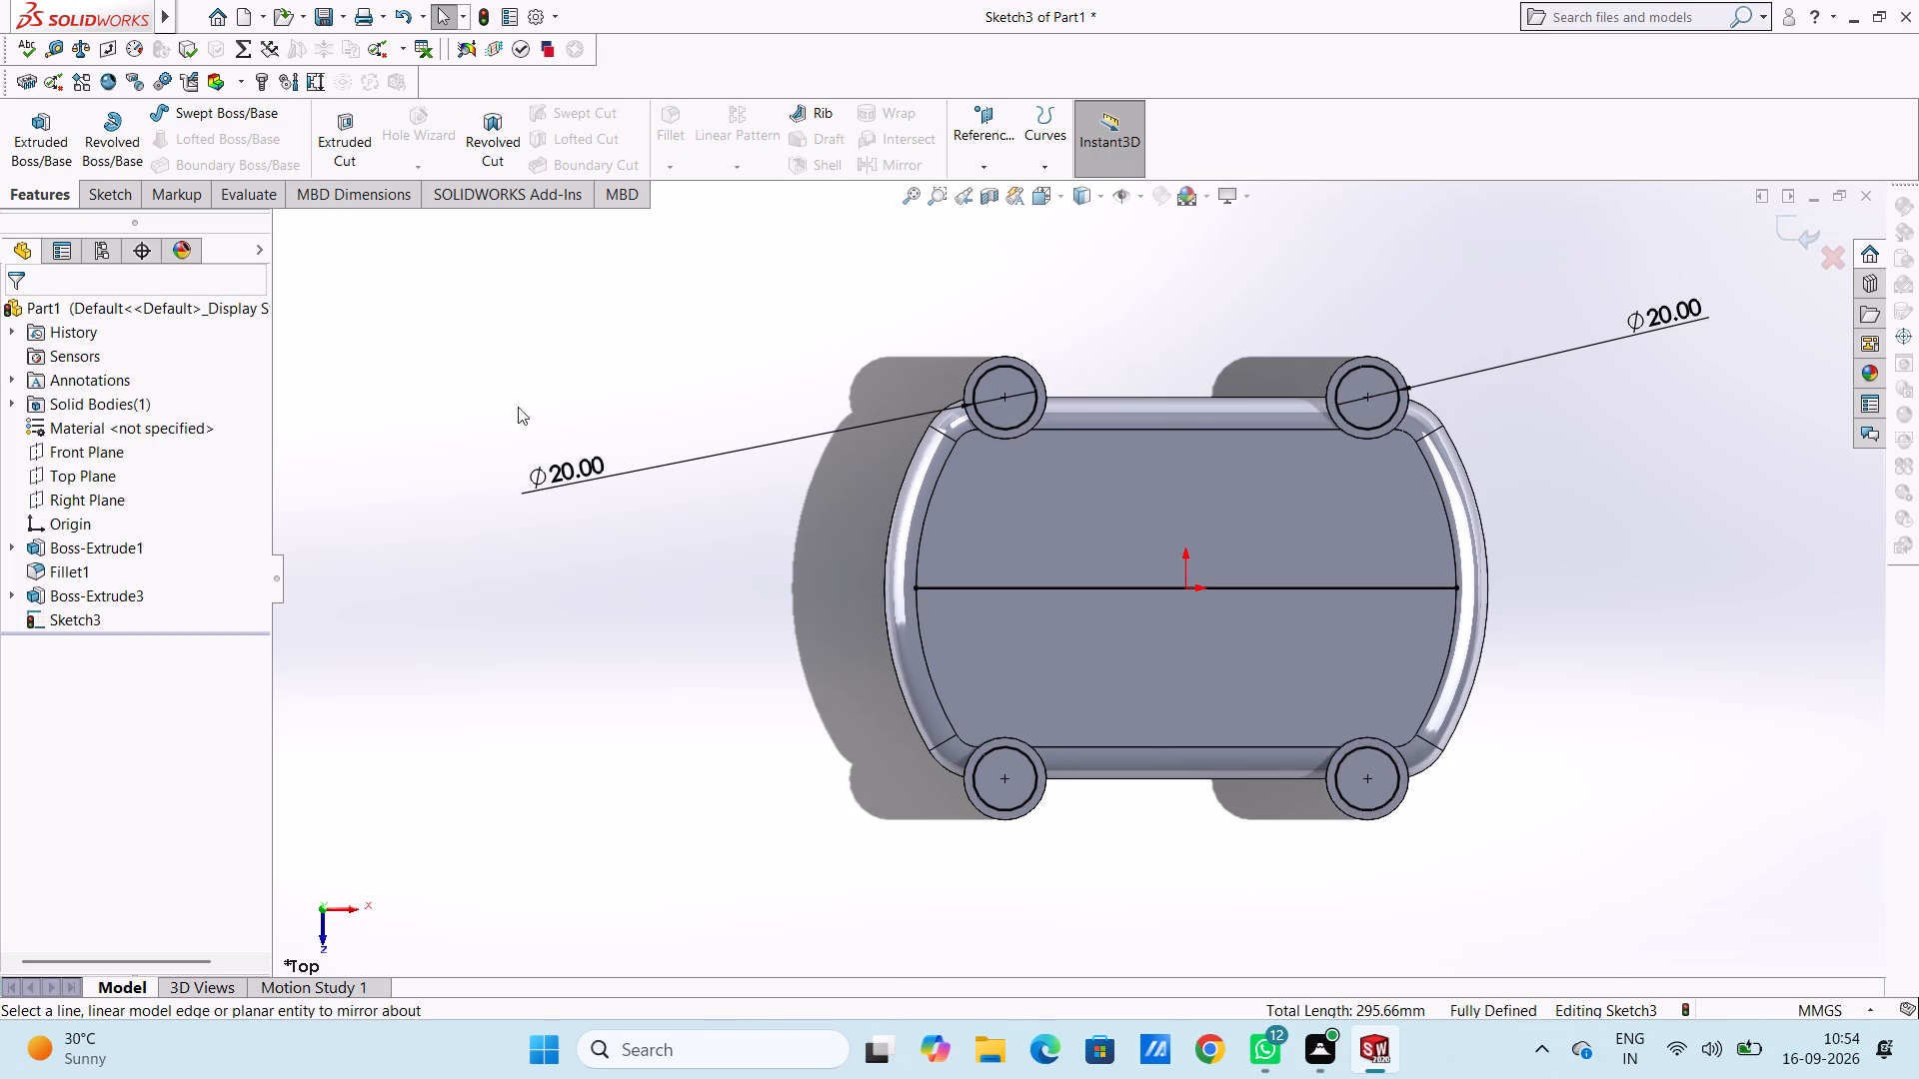
middle_drag(662, 403, 561, 407)
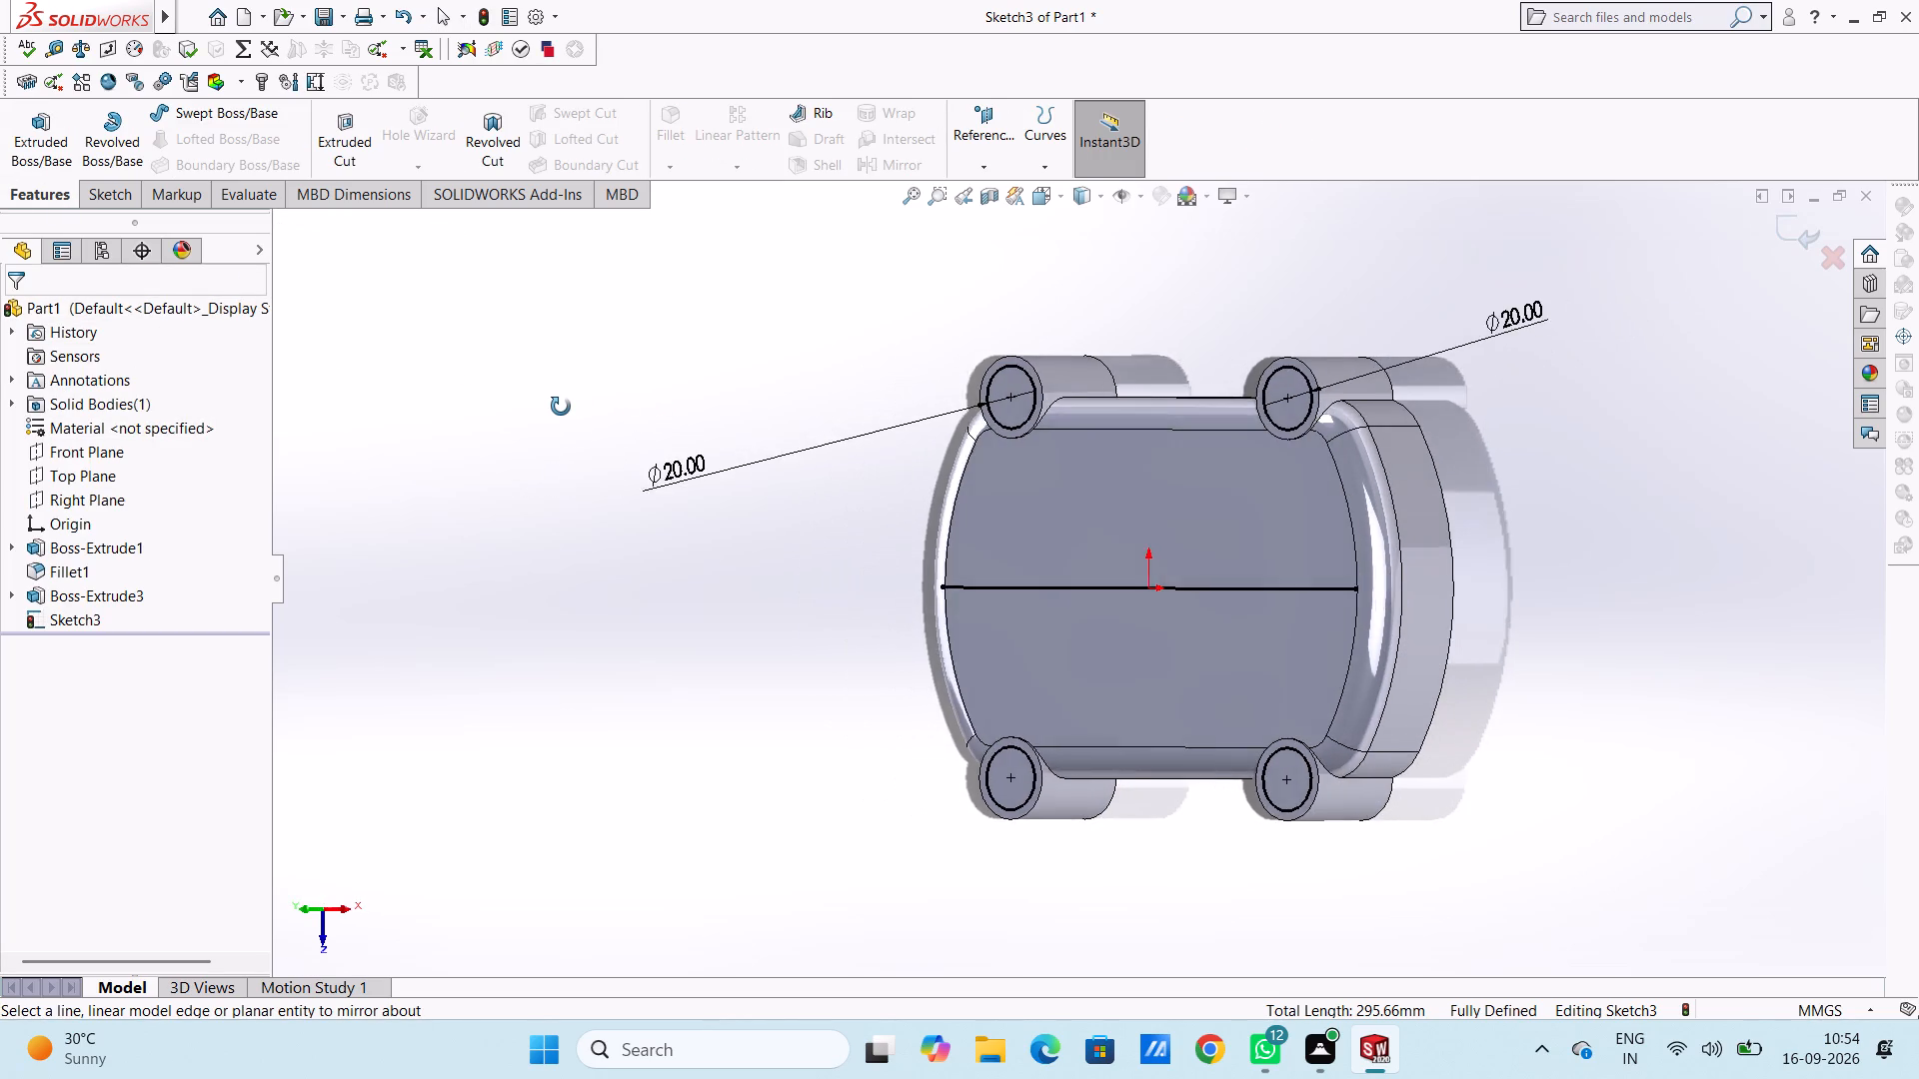
middle_drag(561, 407, 547, 410)
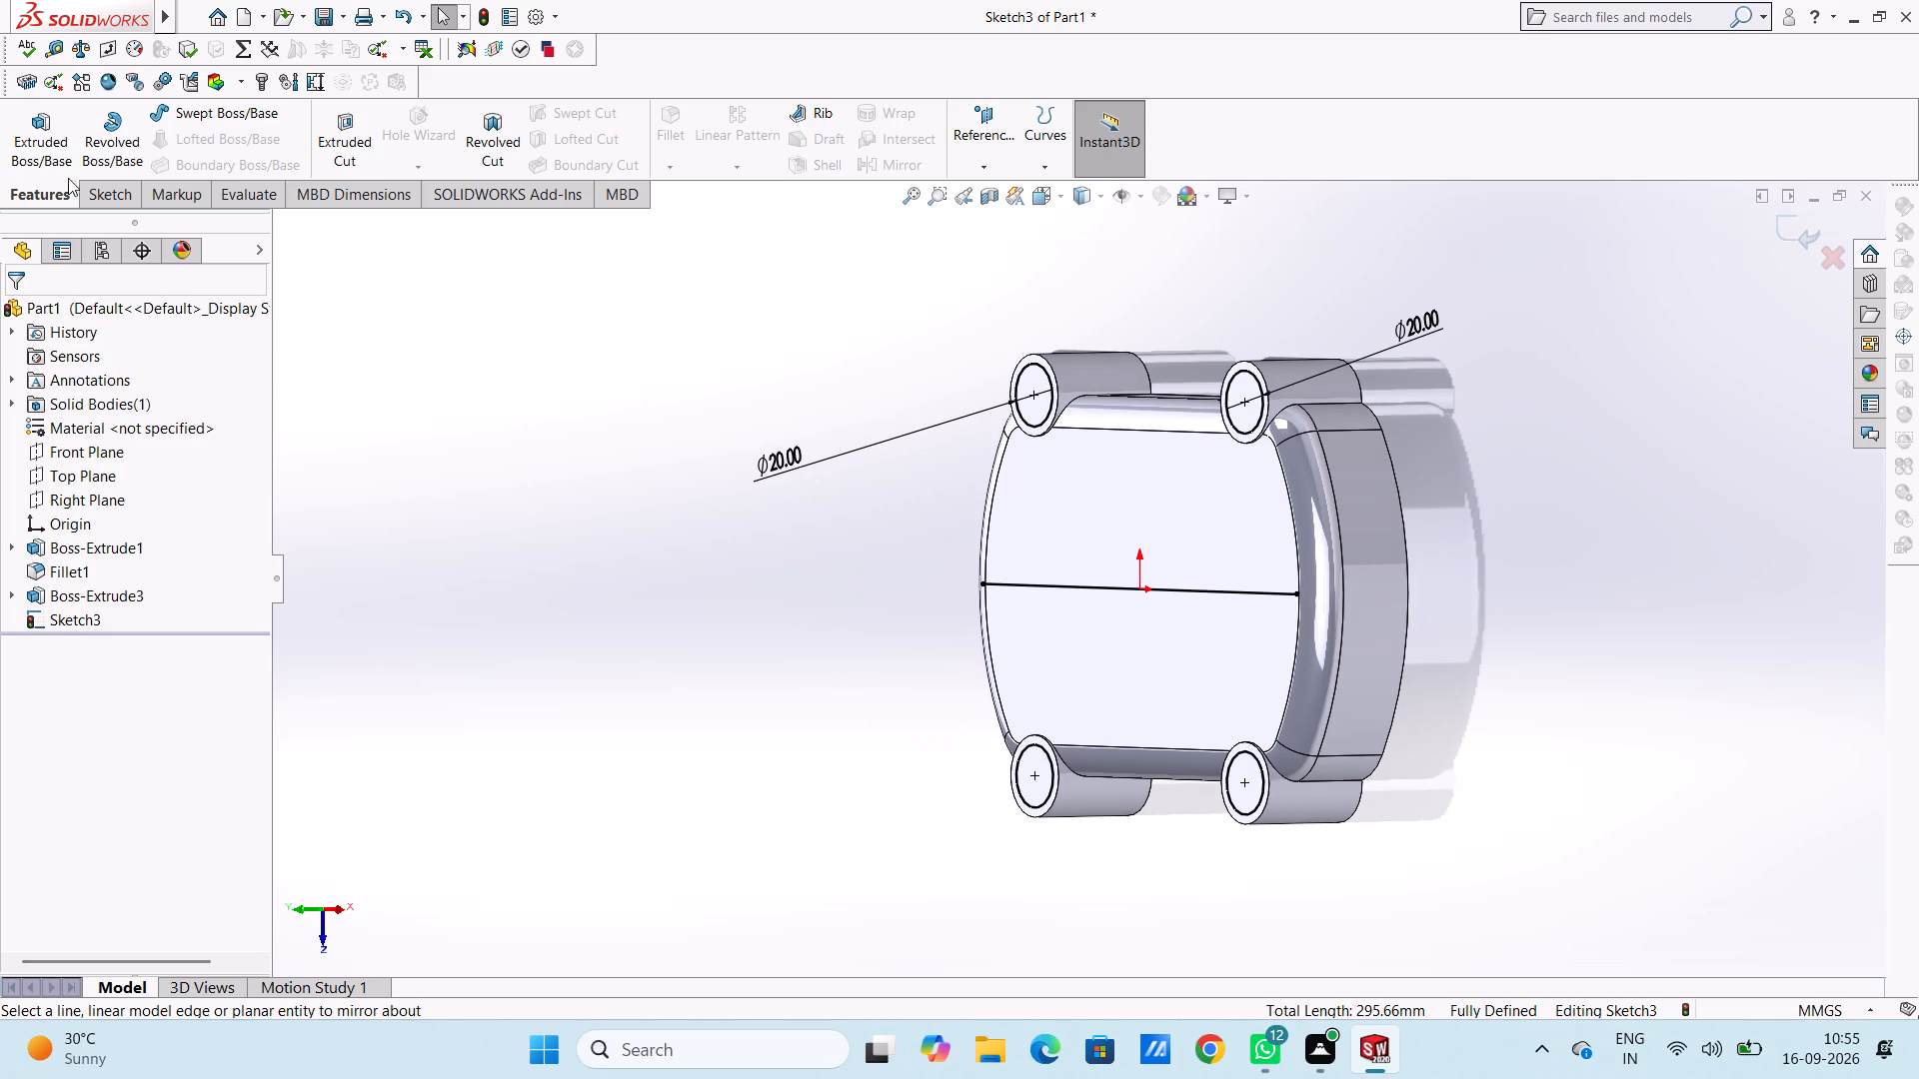
click(49, 134)
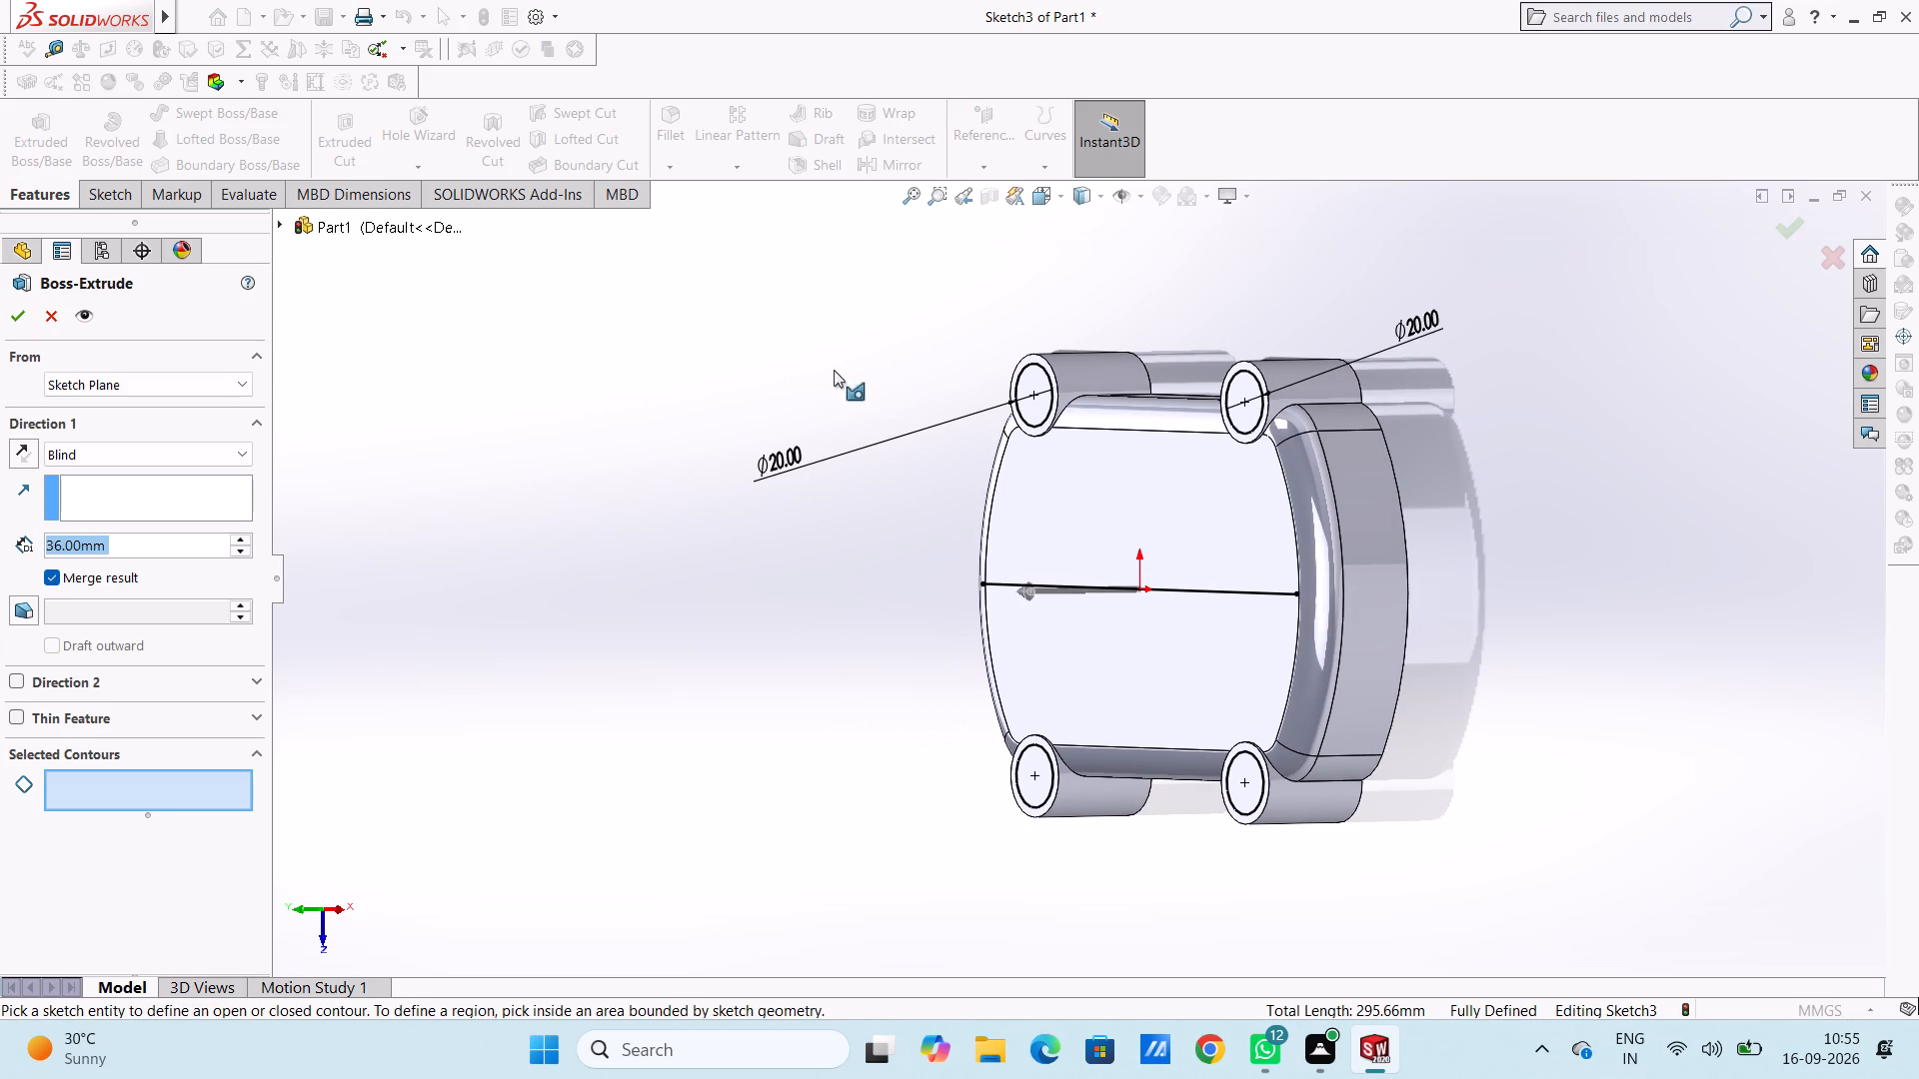
click(1027, 384)
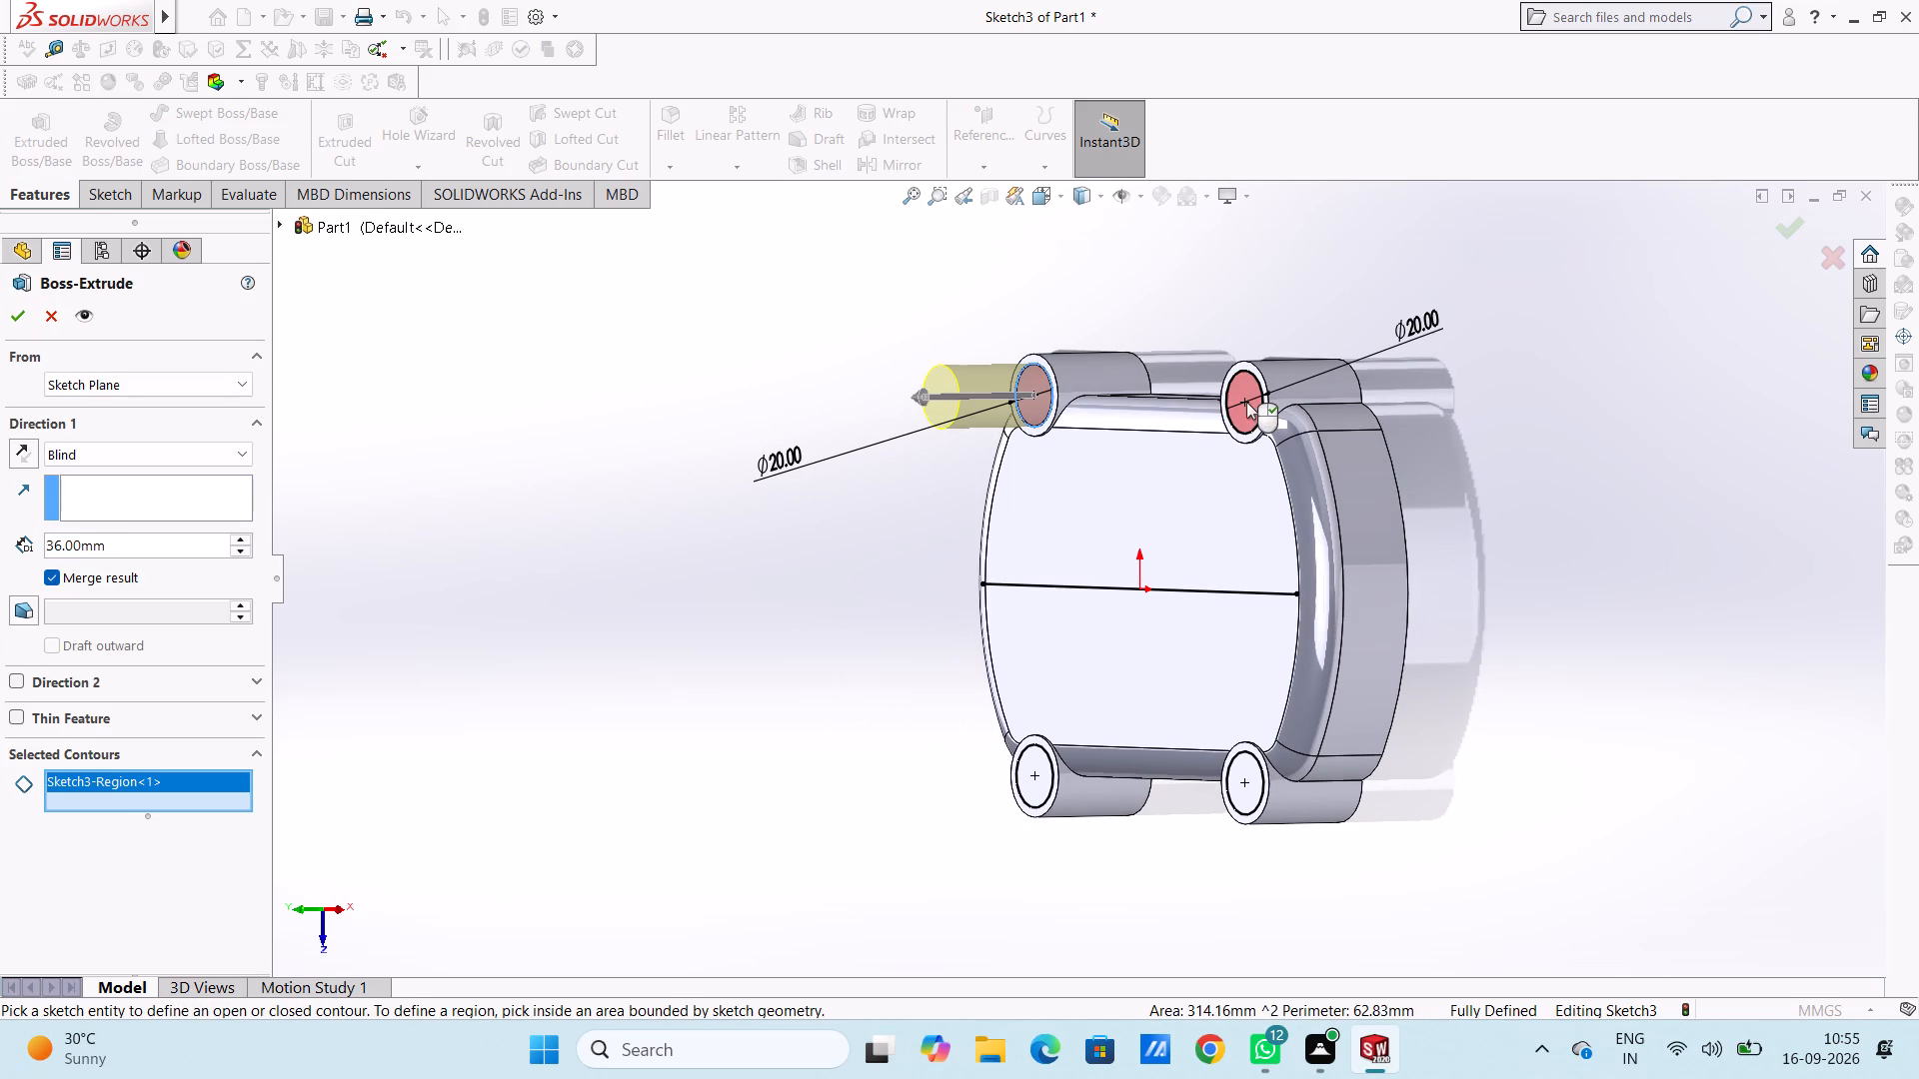
click(1246, 402)
click(1243, 413)
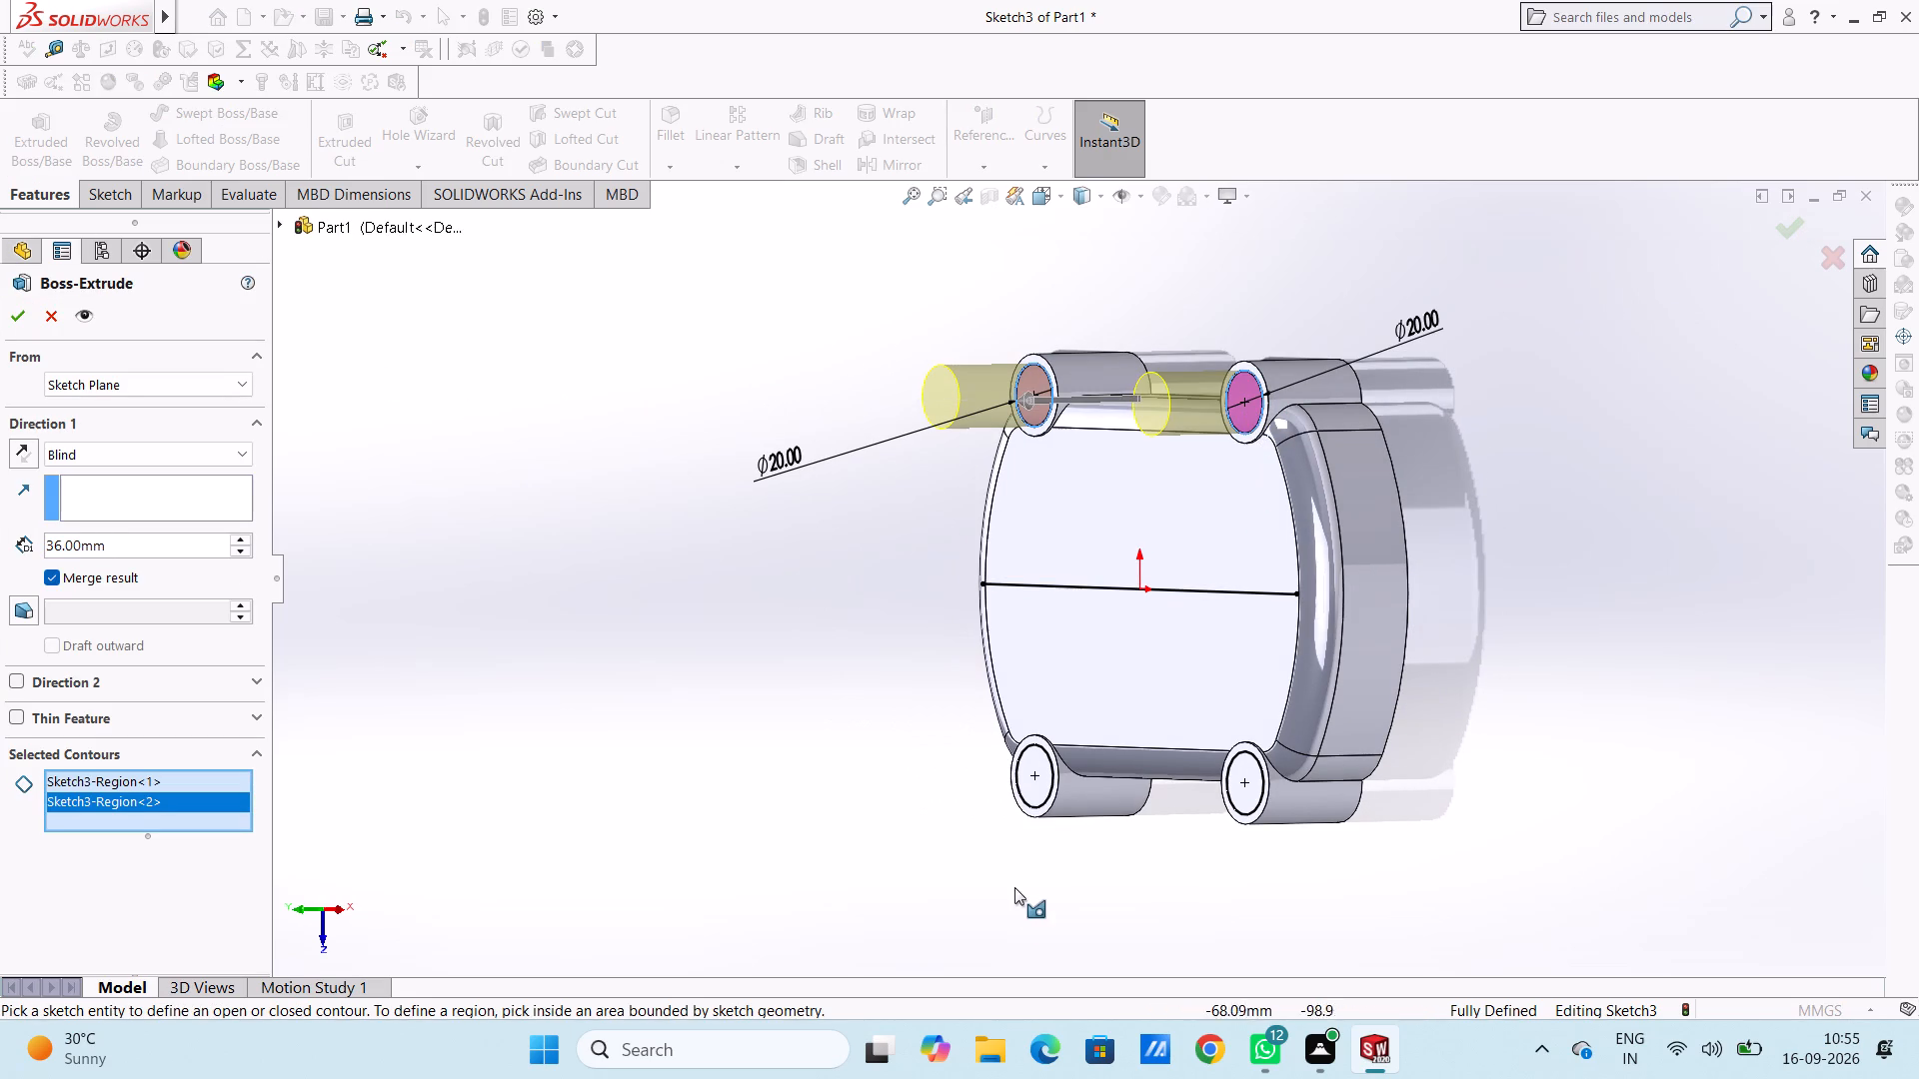
click(1037, 795)
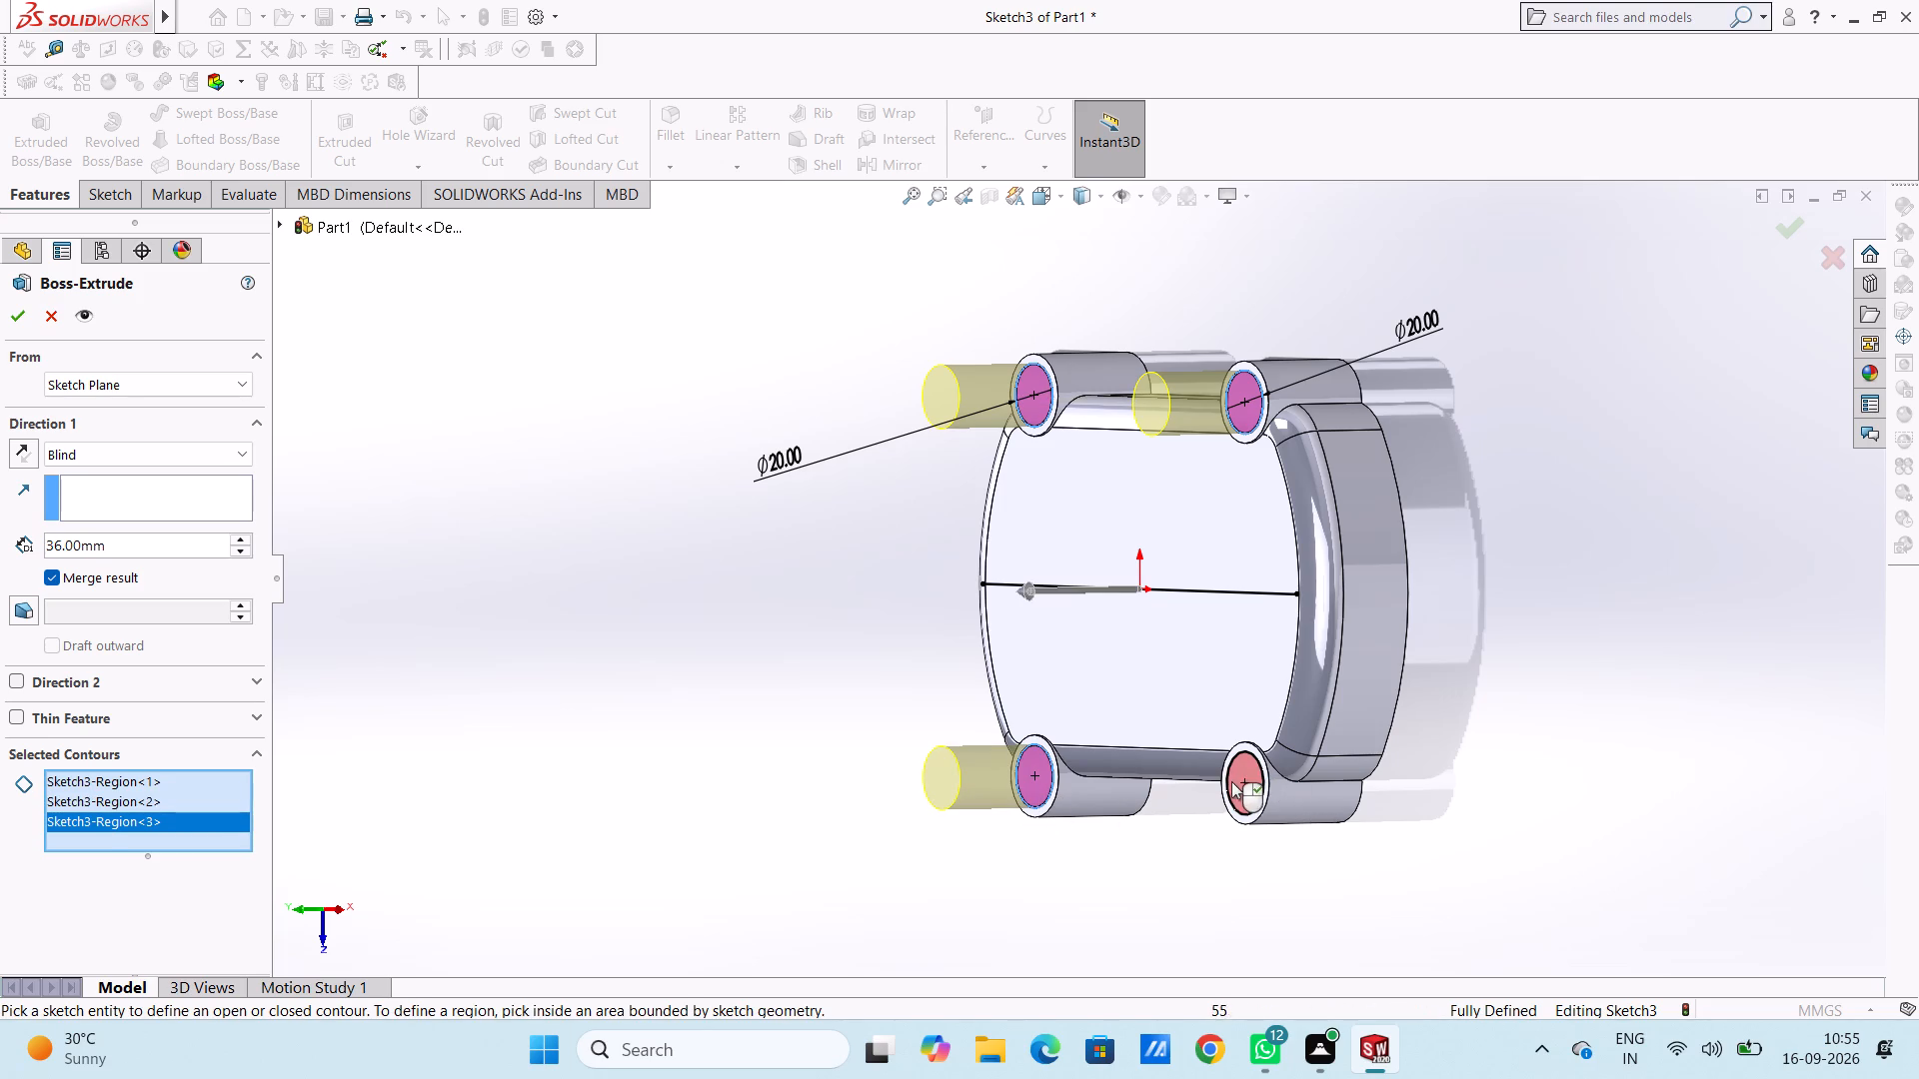
click(1248, 793)
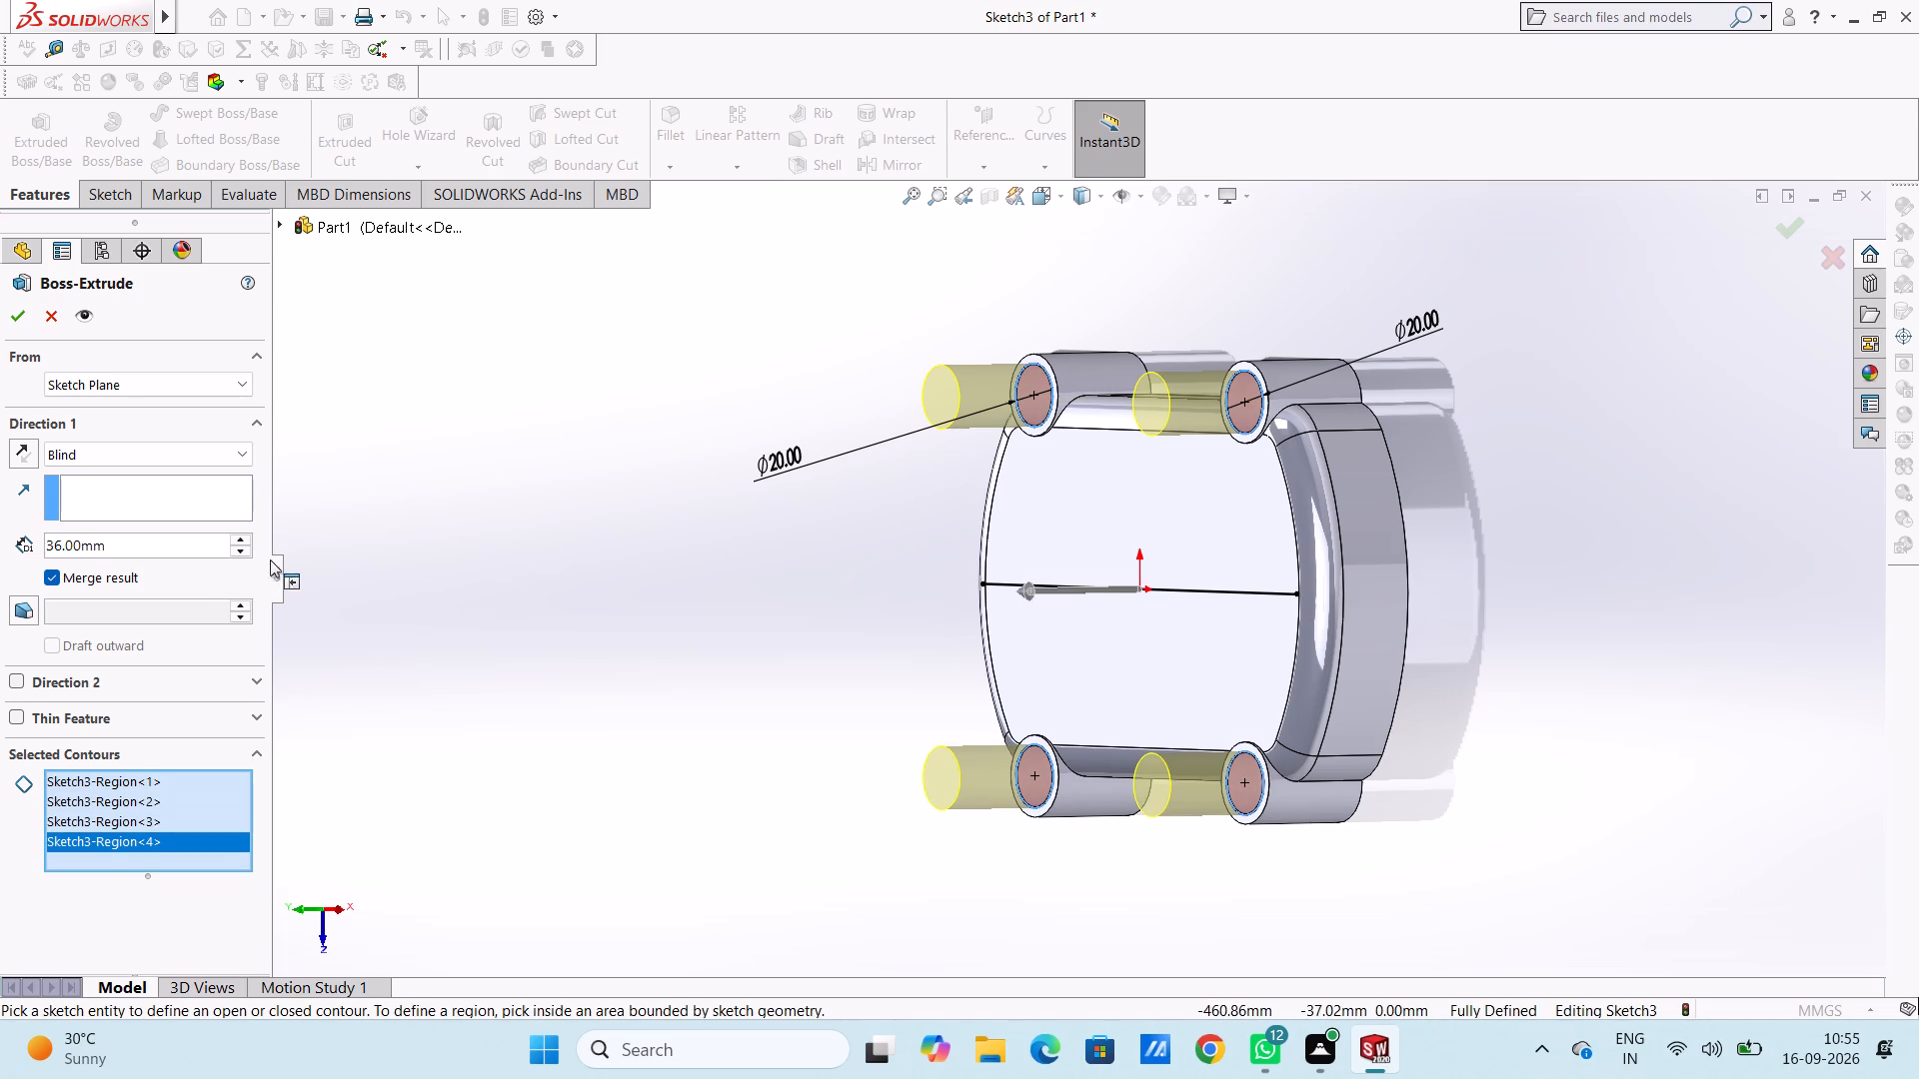
double_click(197, 546)
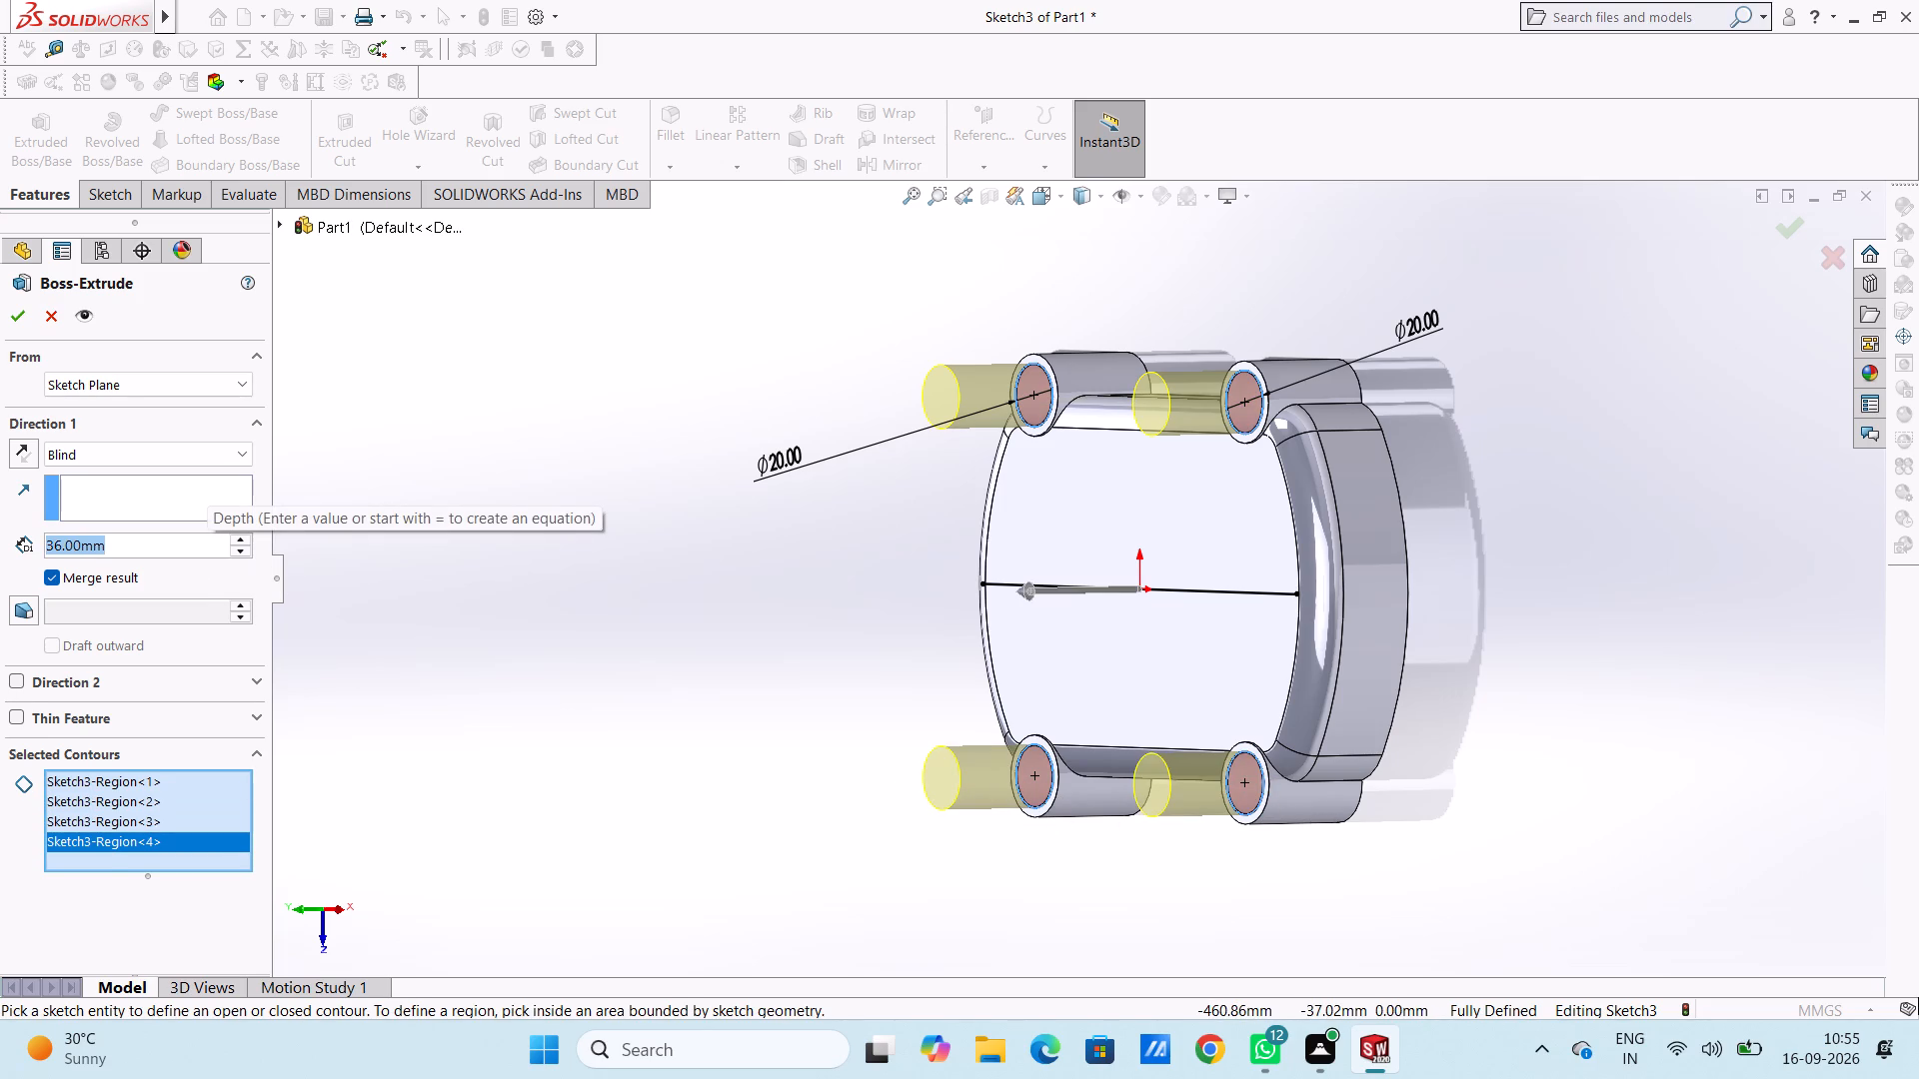
key(5)
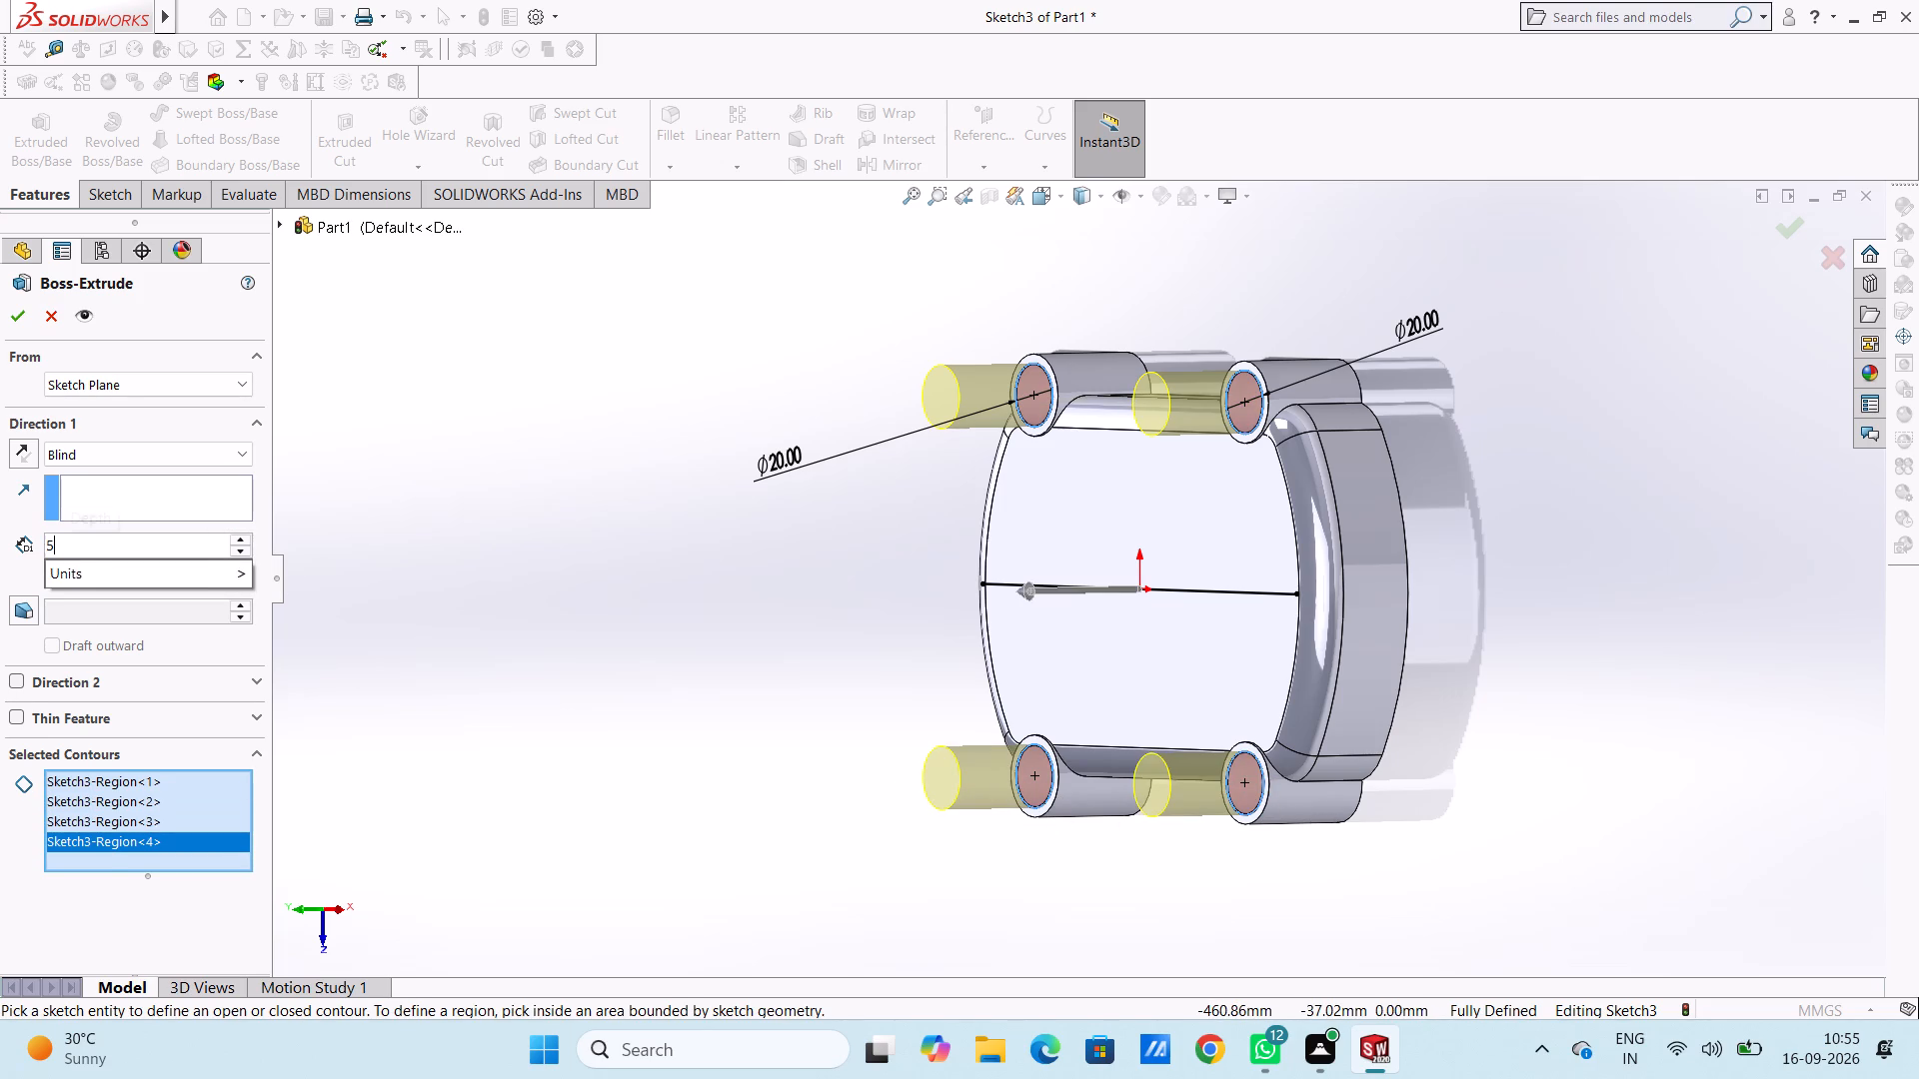
key(Return)
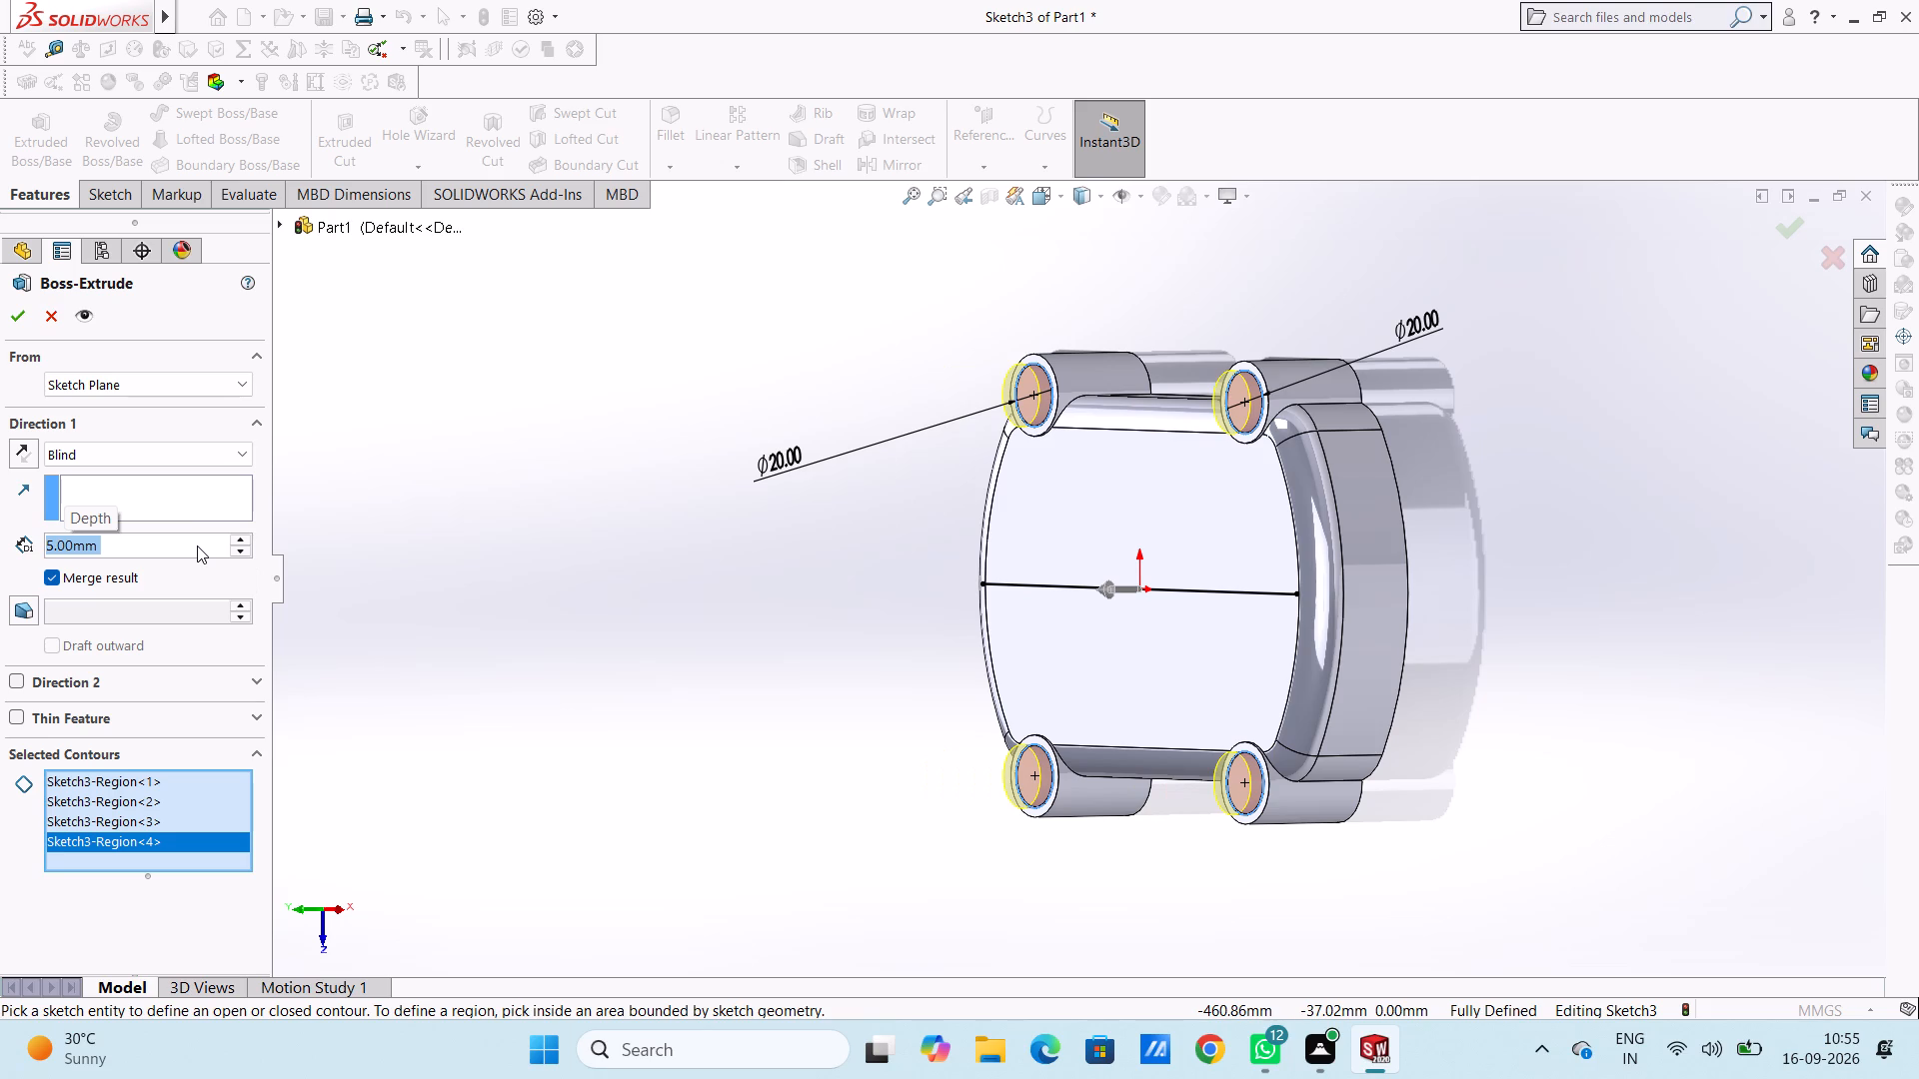
key(3)
key(Return)
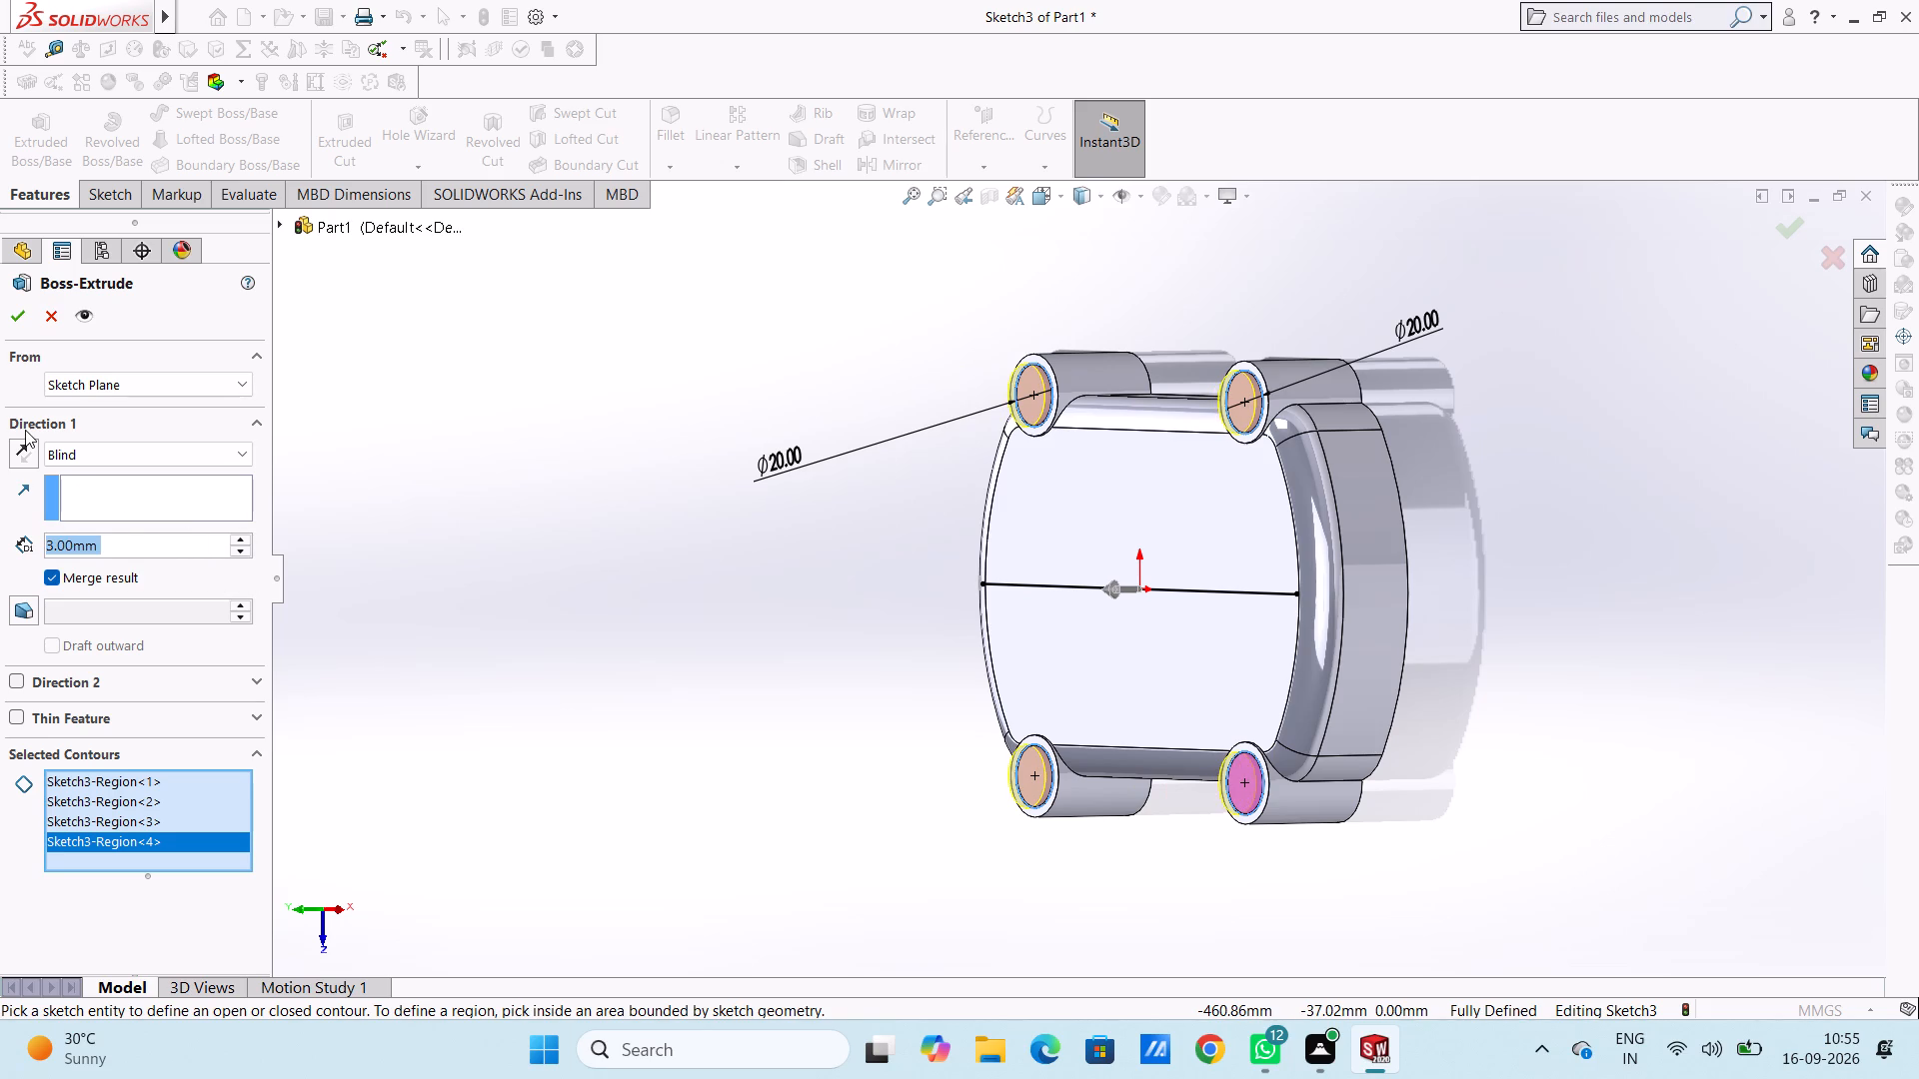
click(17, 321)
click(530, 449)
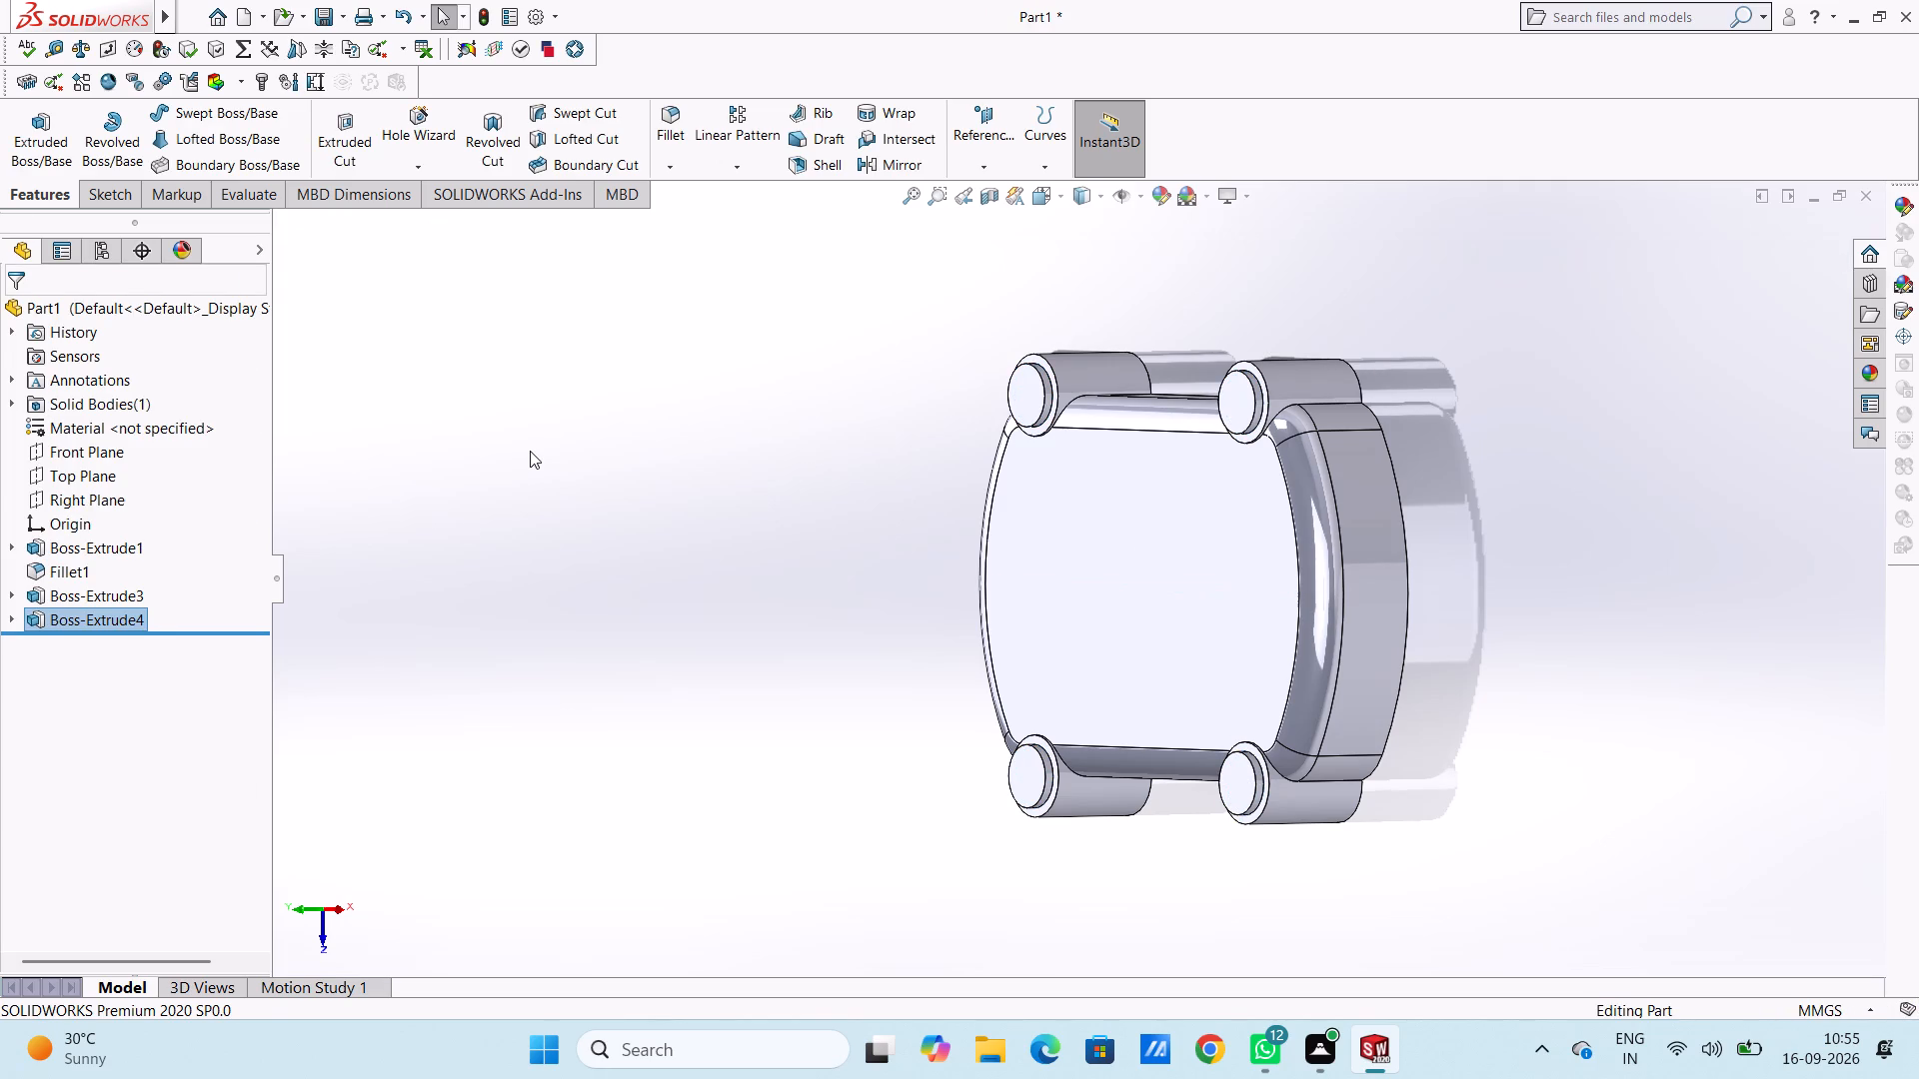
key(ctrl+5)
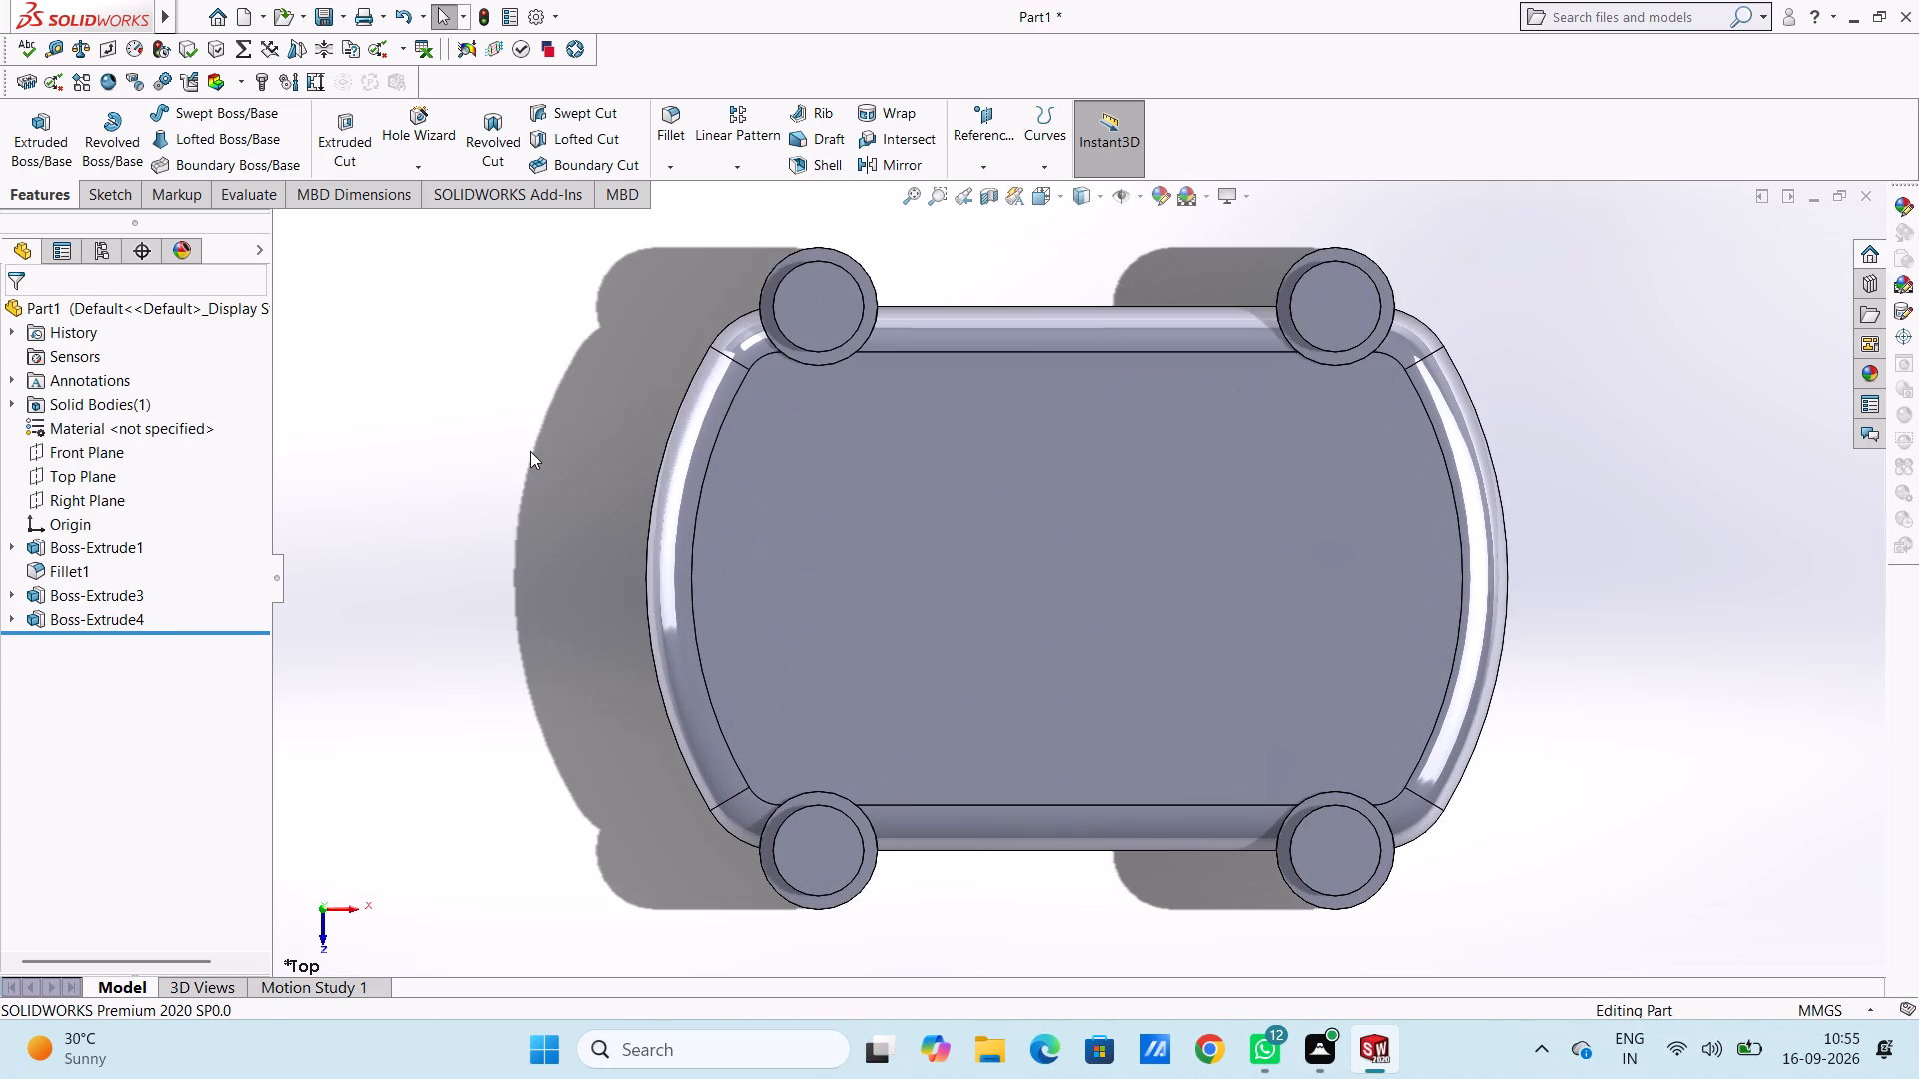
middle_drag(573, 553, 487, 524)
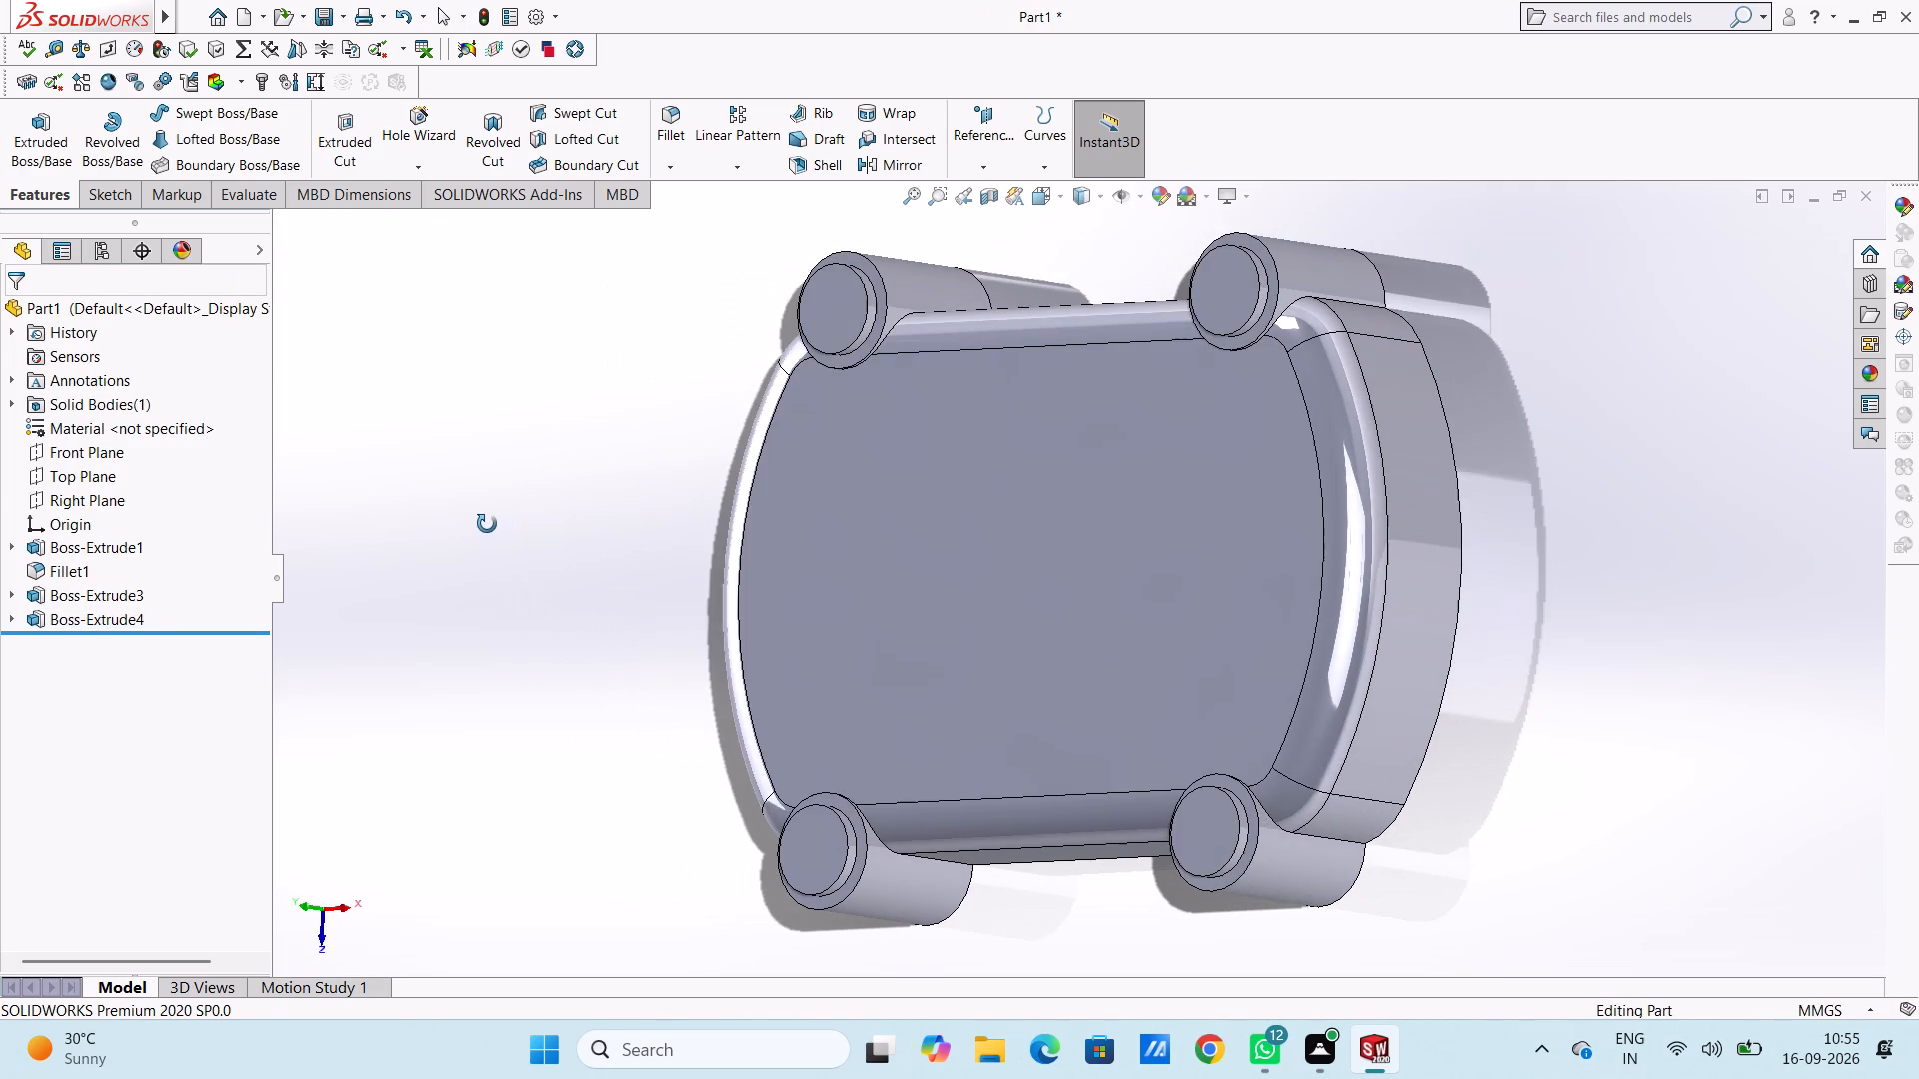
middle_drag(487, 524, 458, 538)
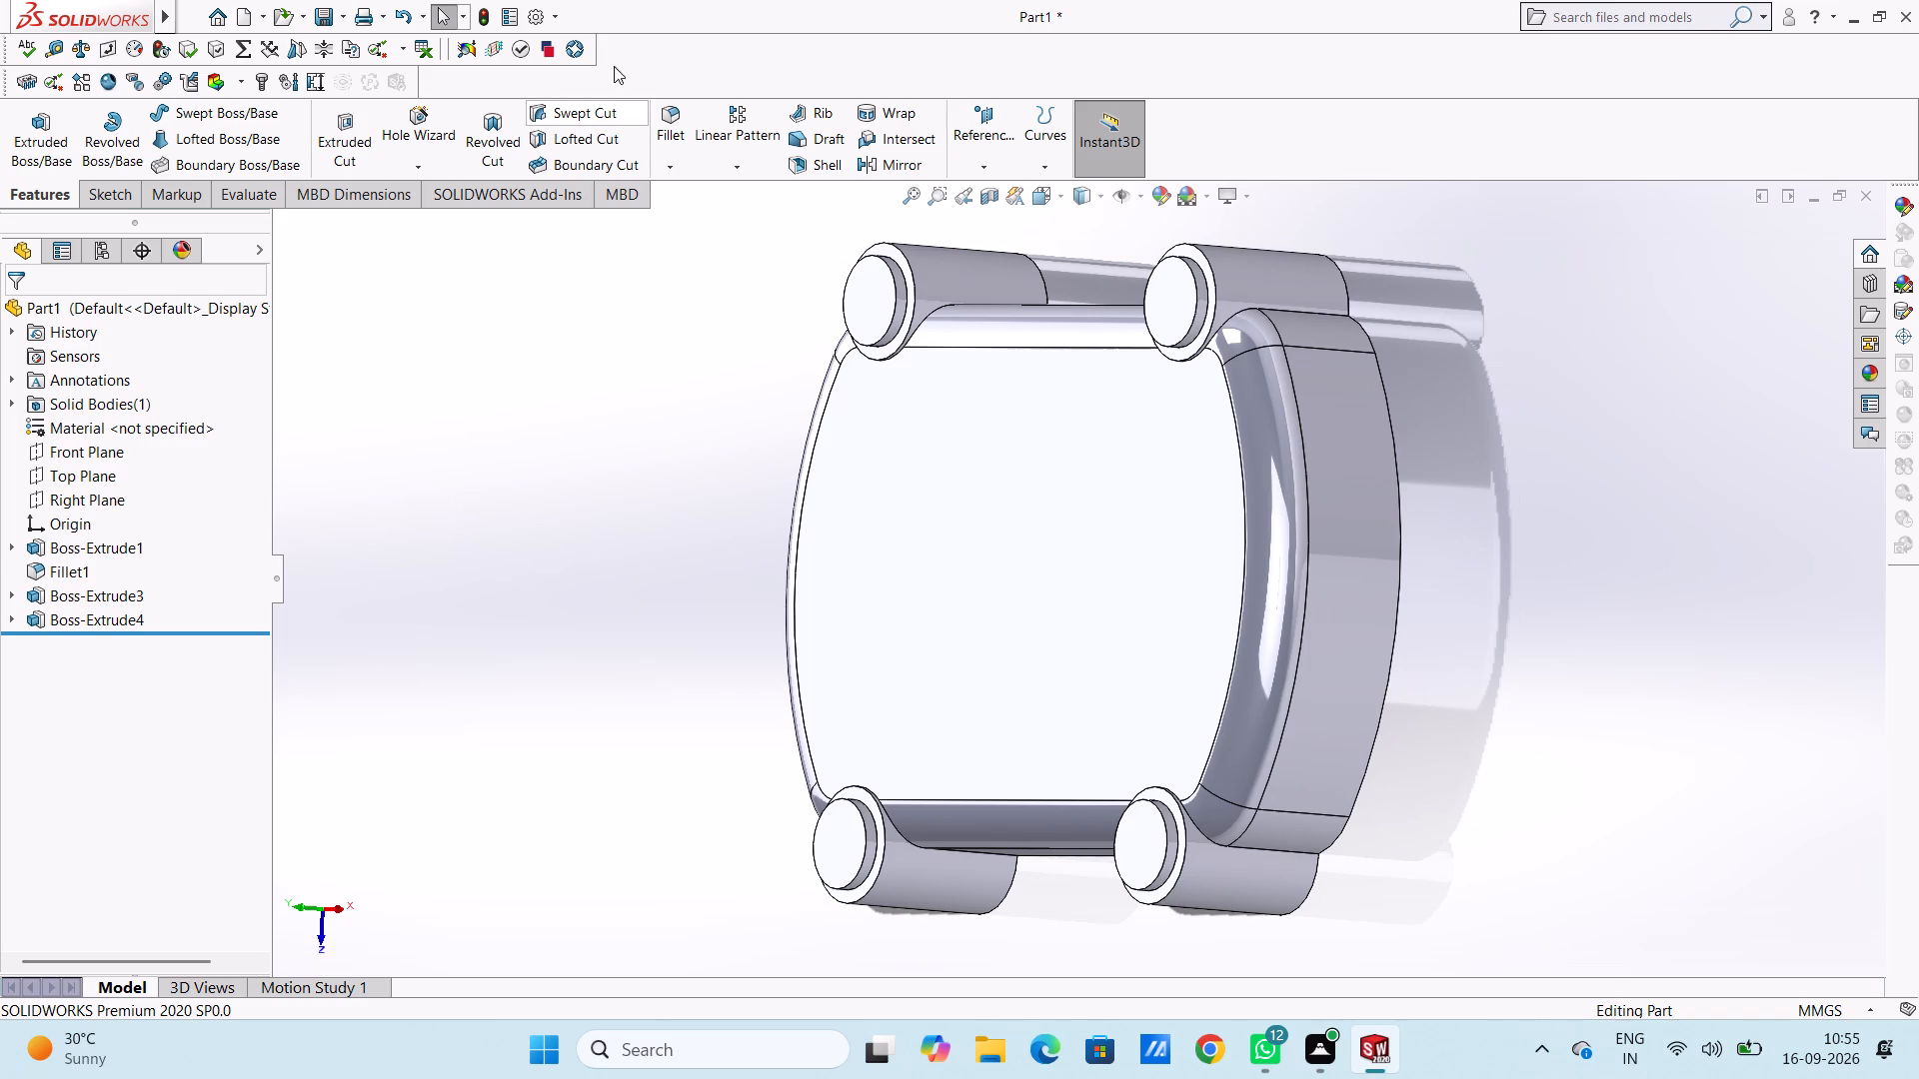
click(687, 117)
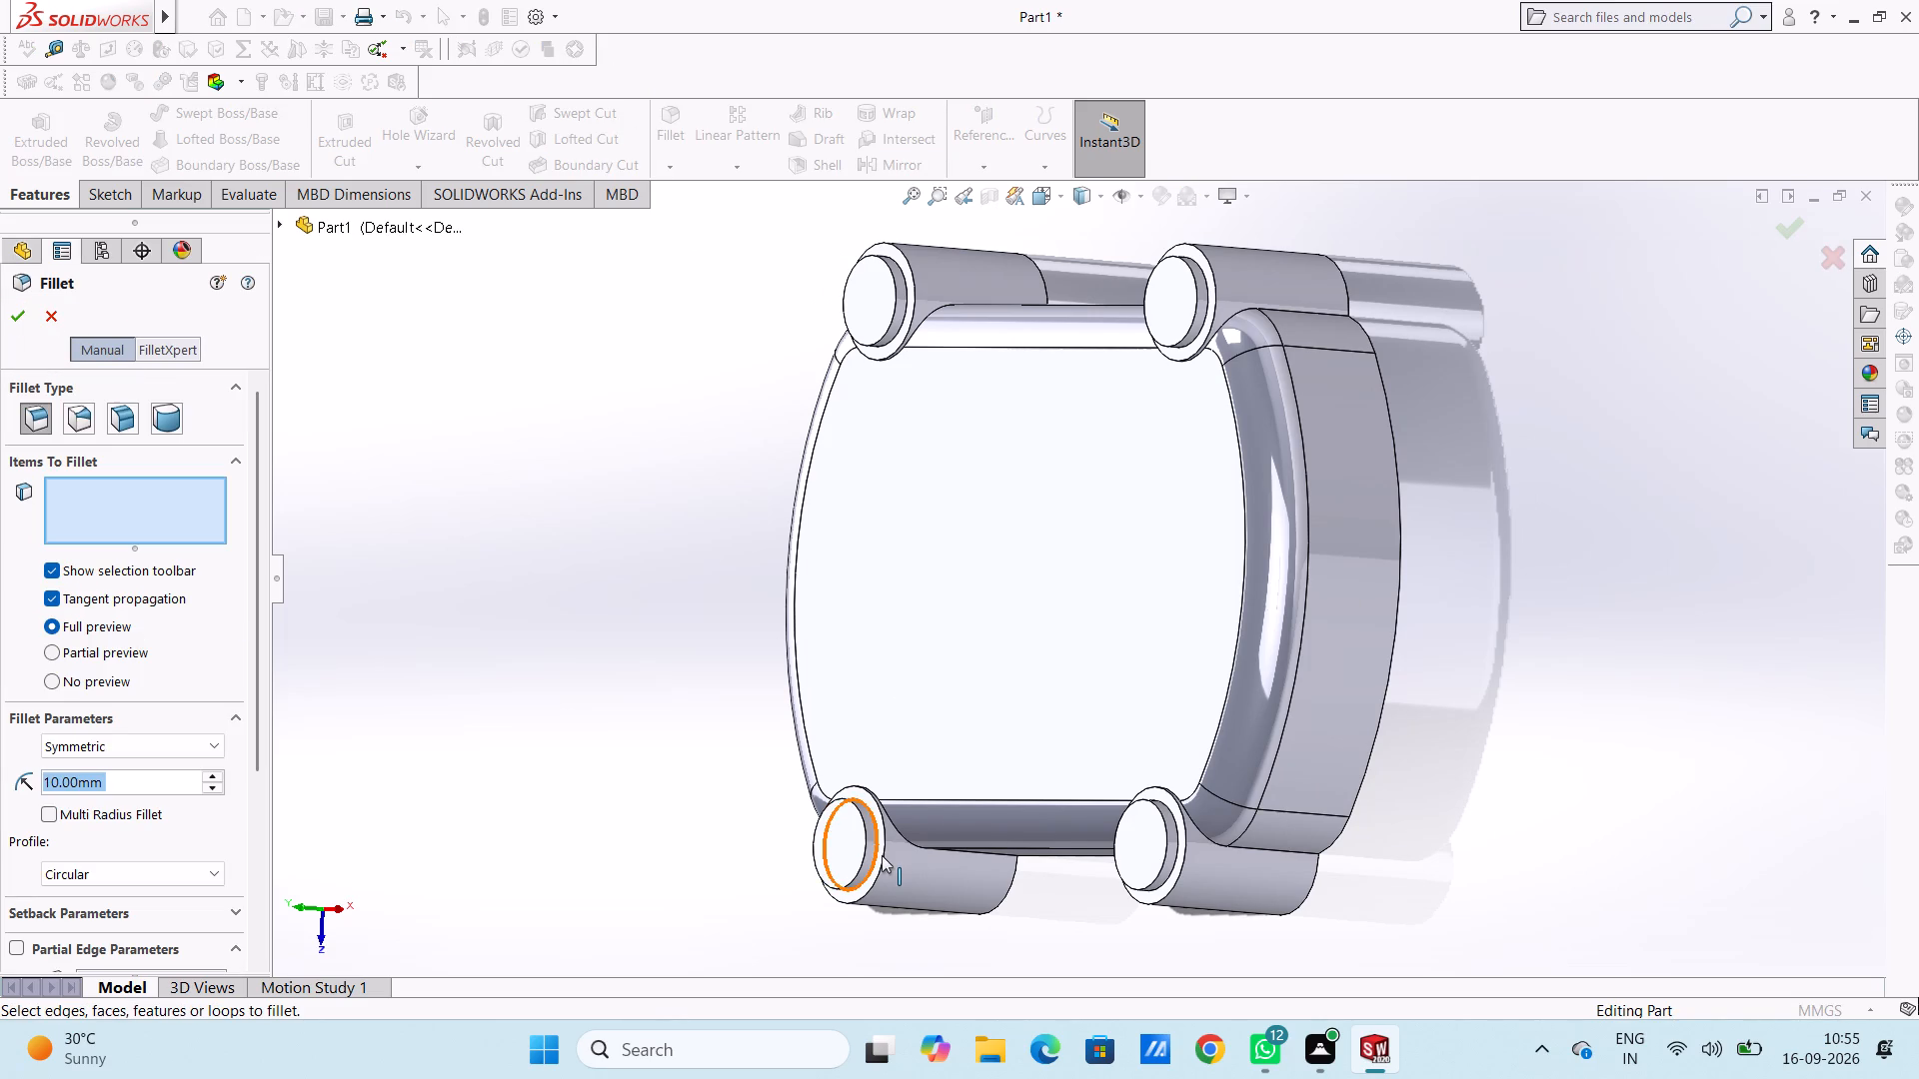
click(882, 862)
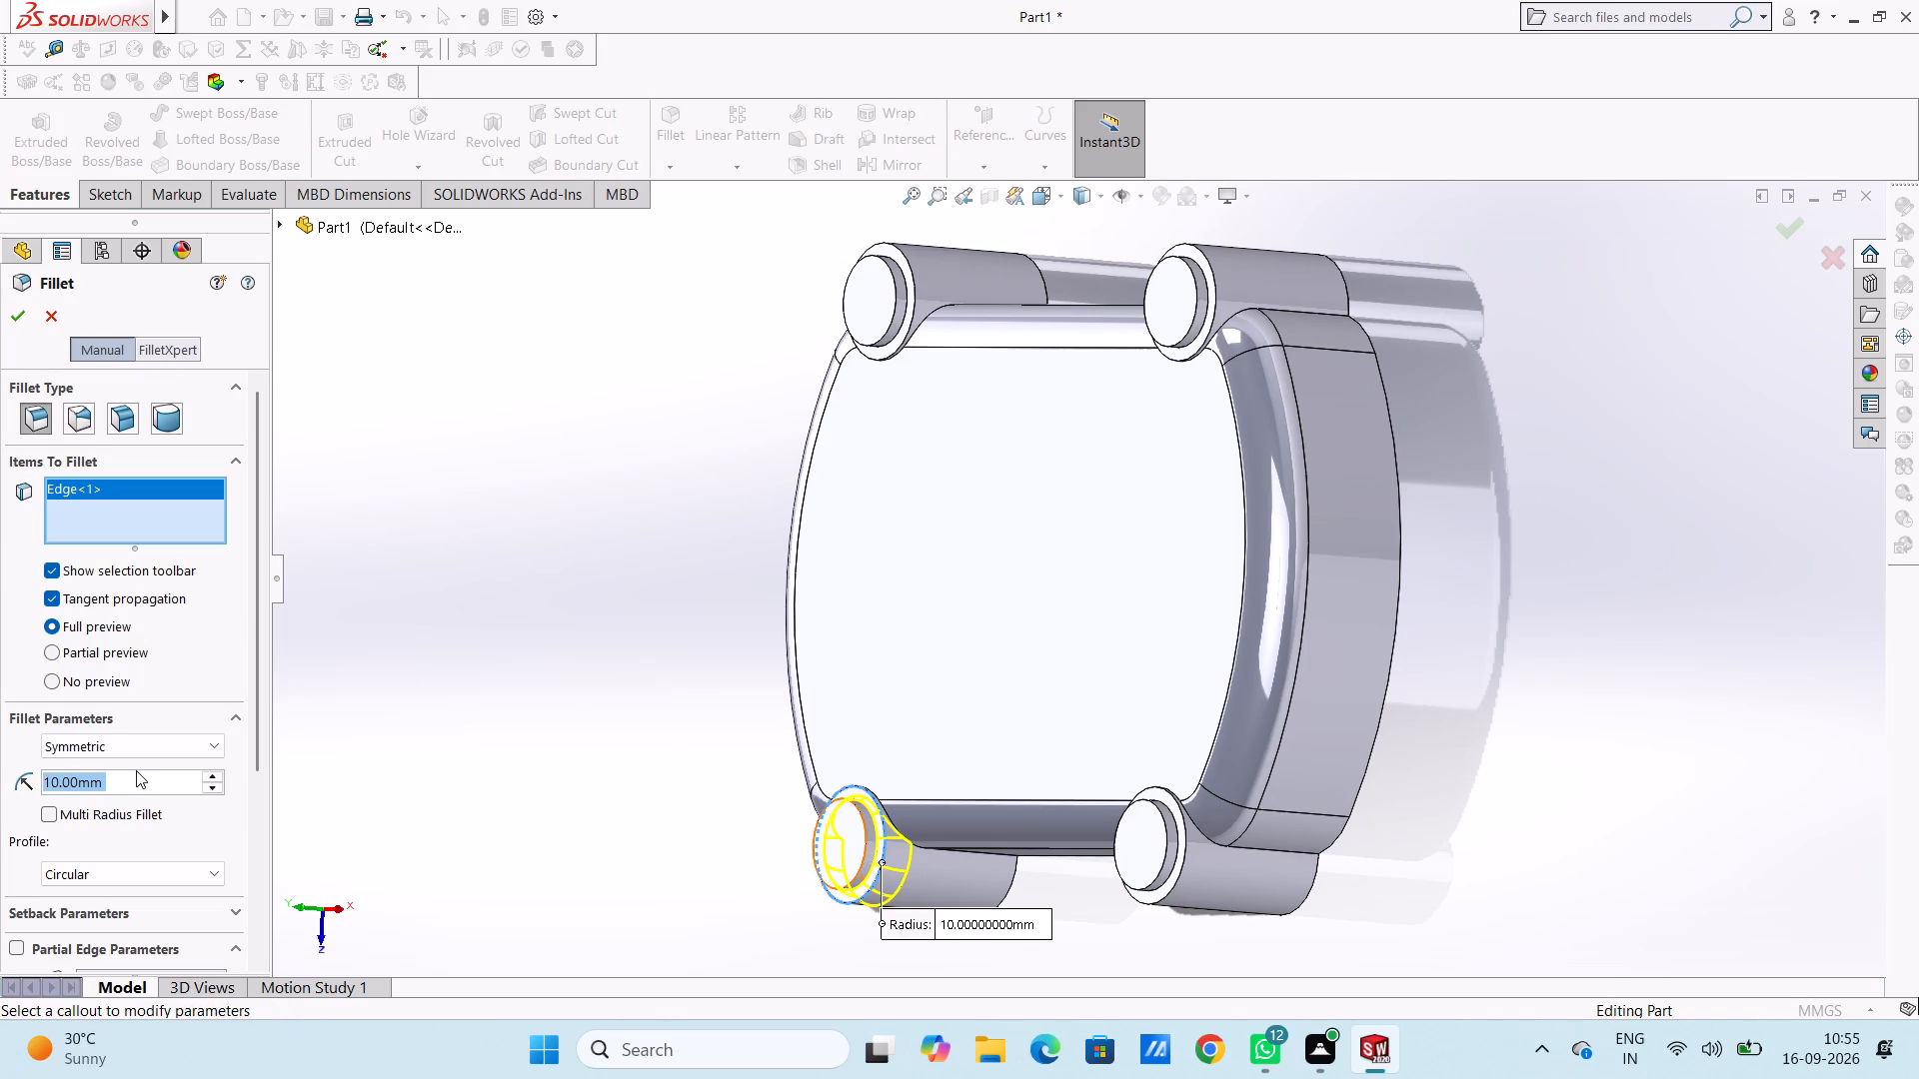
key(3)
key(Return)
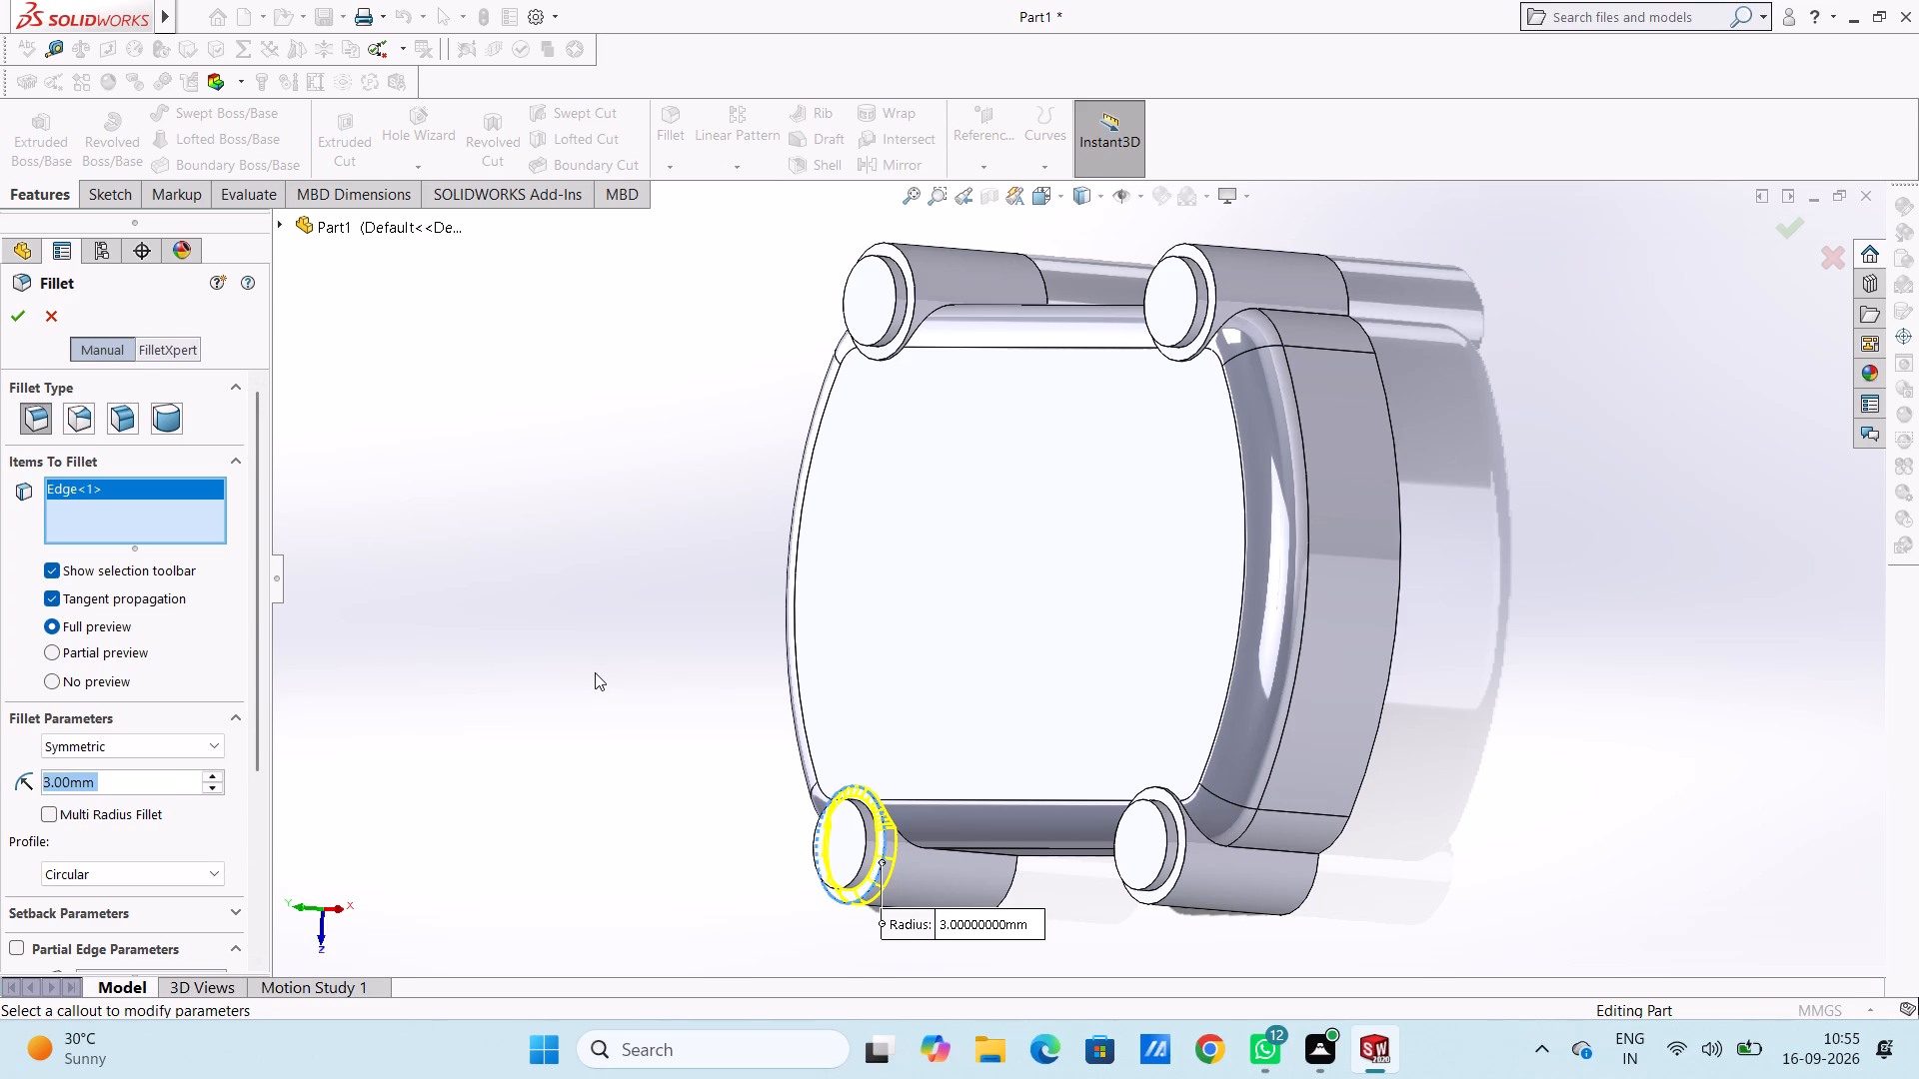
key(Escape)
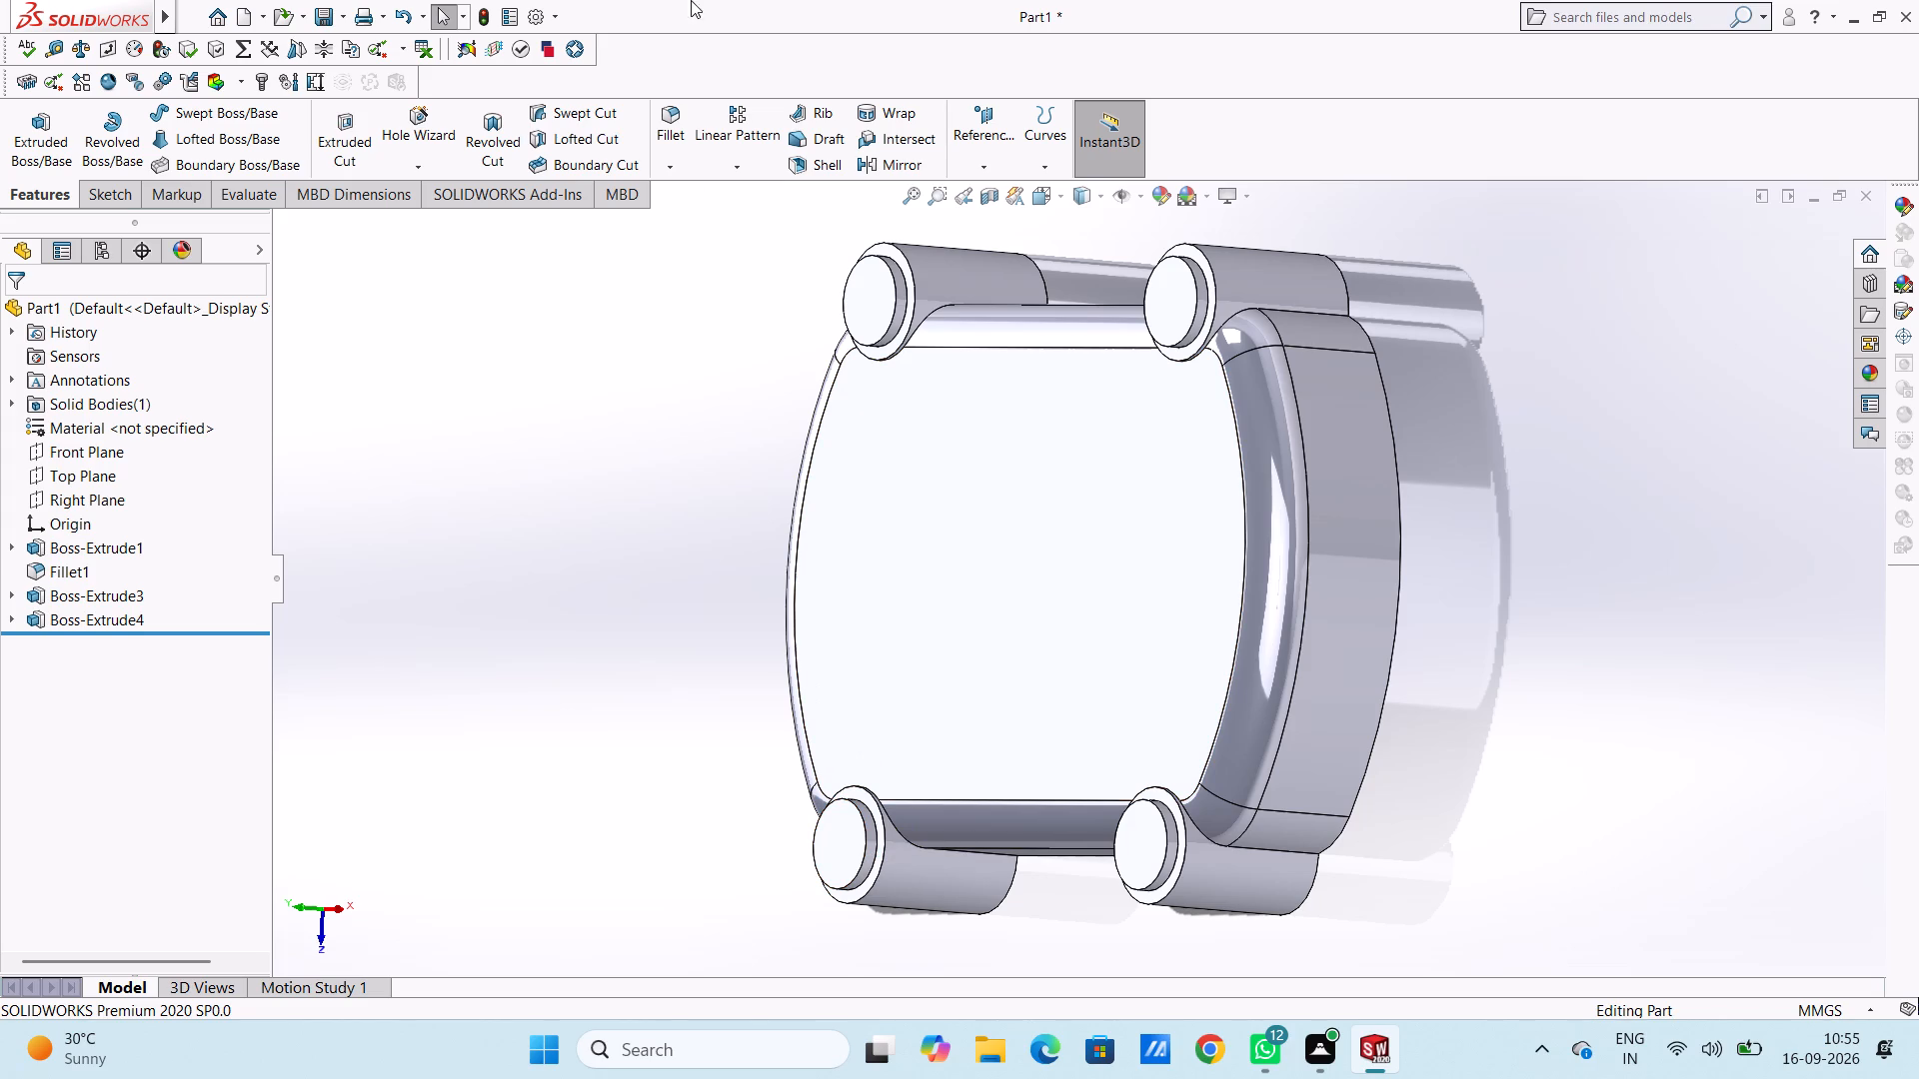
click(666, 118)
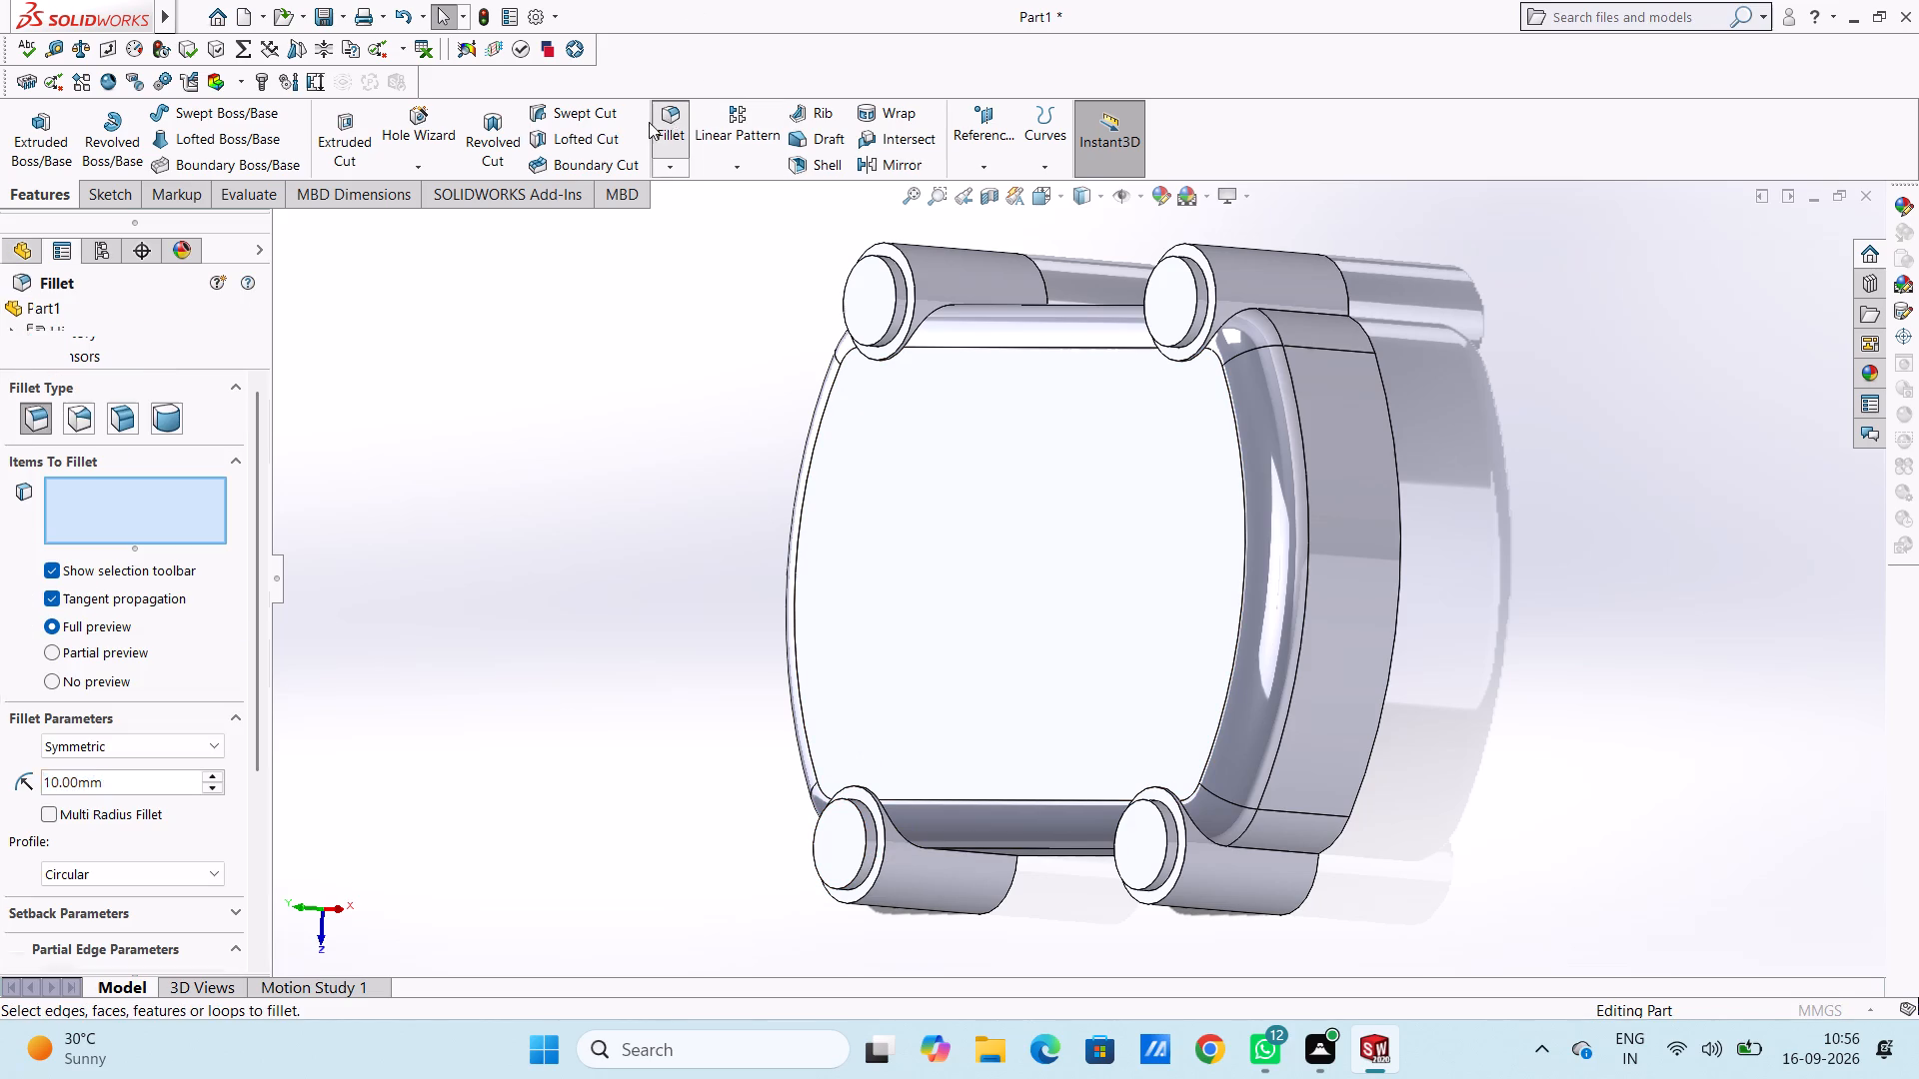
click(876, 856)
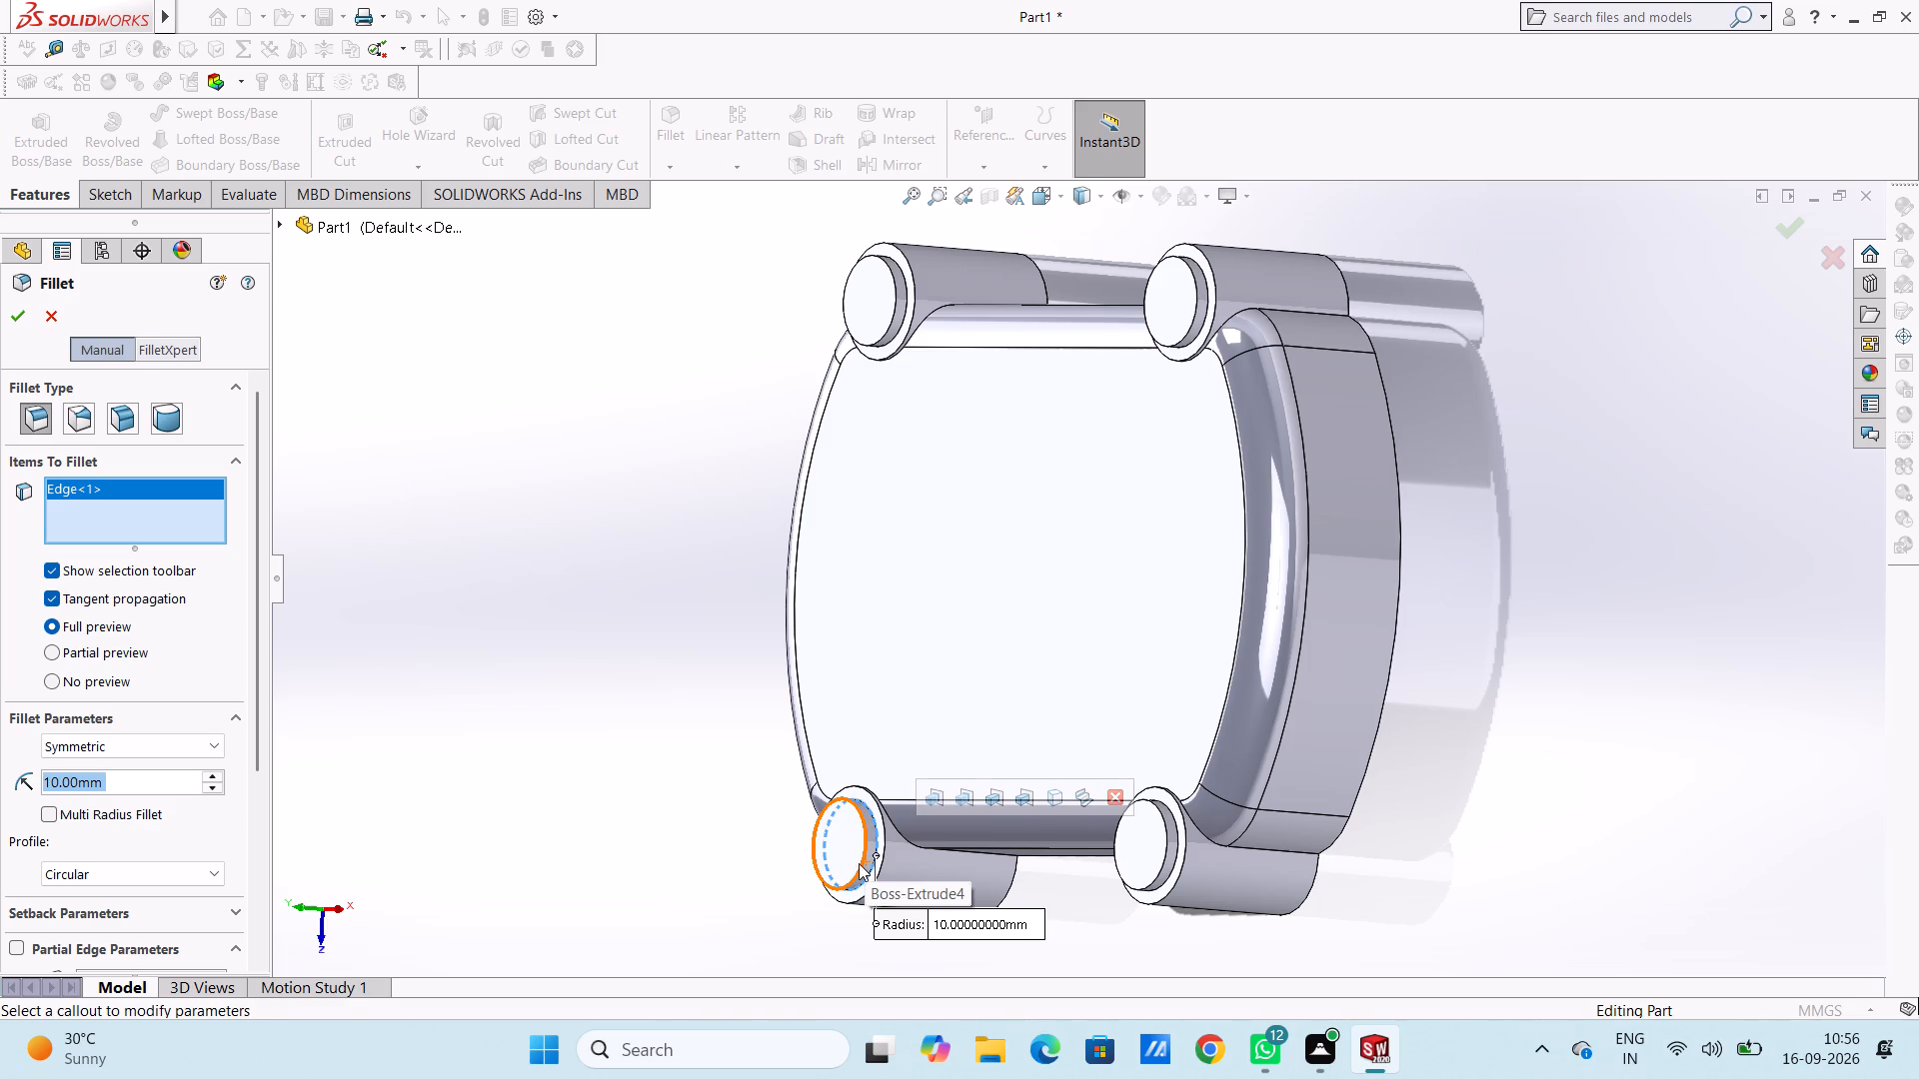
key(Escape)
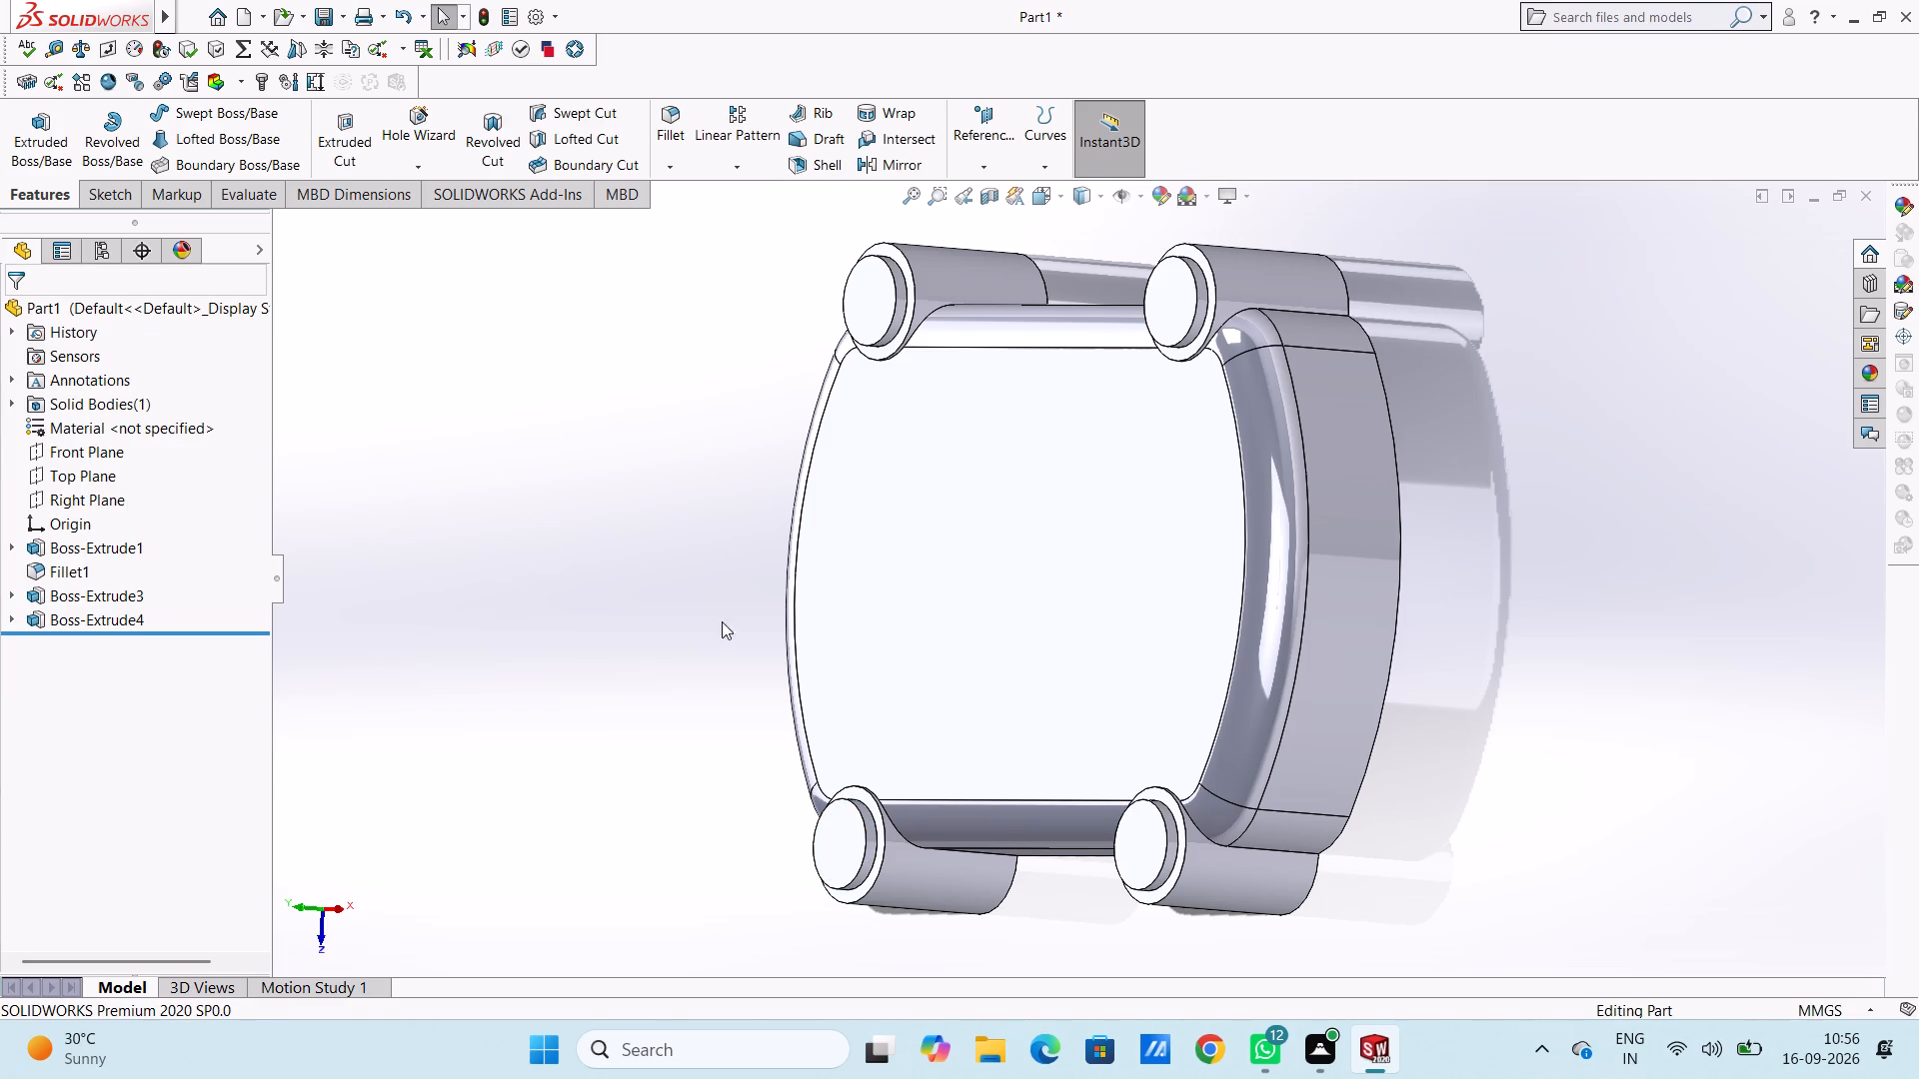
Add a 3 mm symmetric fillet to the base edge of the lower-left 20 mm circular boss.
click(680, 117)
click(877, 863)
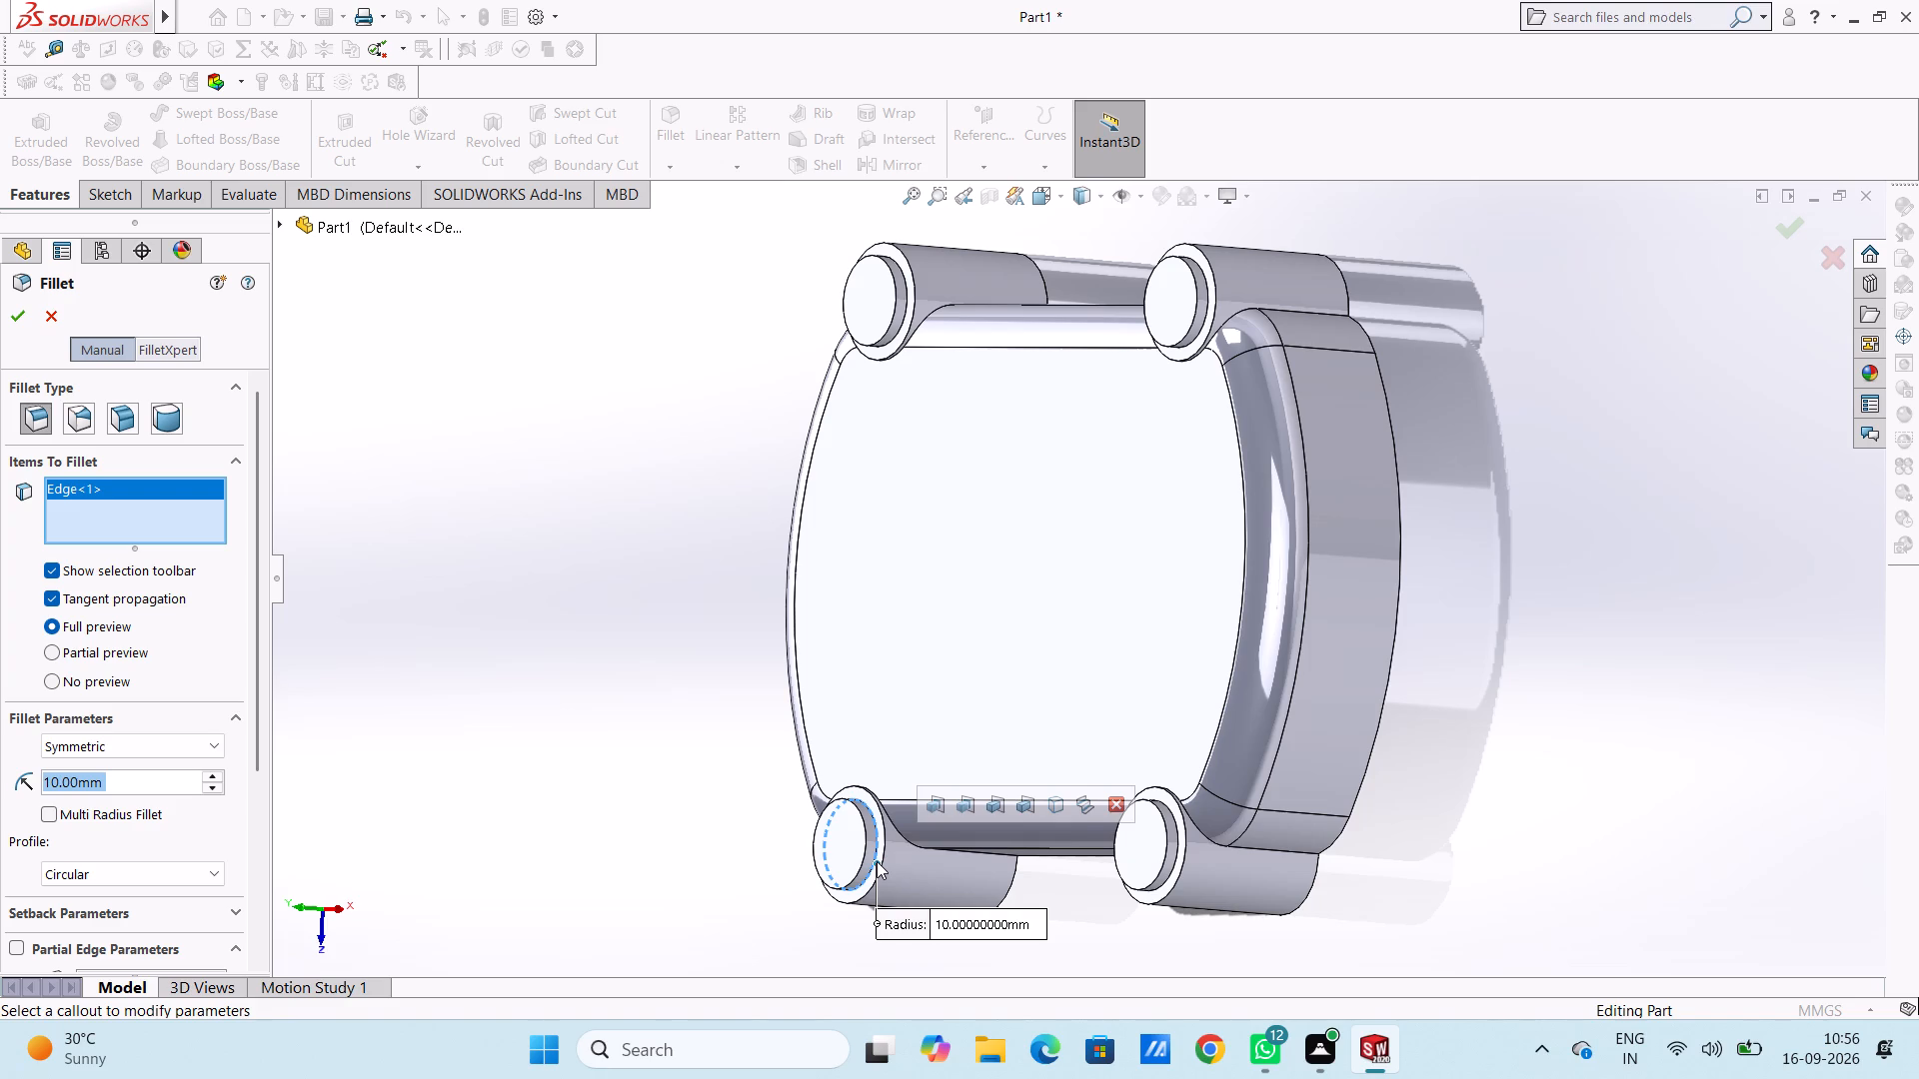
key(3)
key(Return)
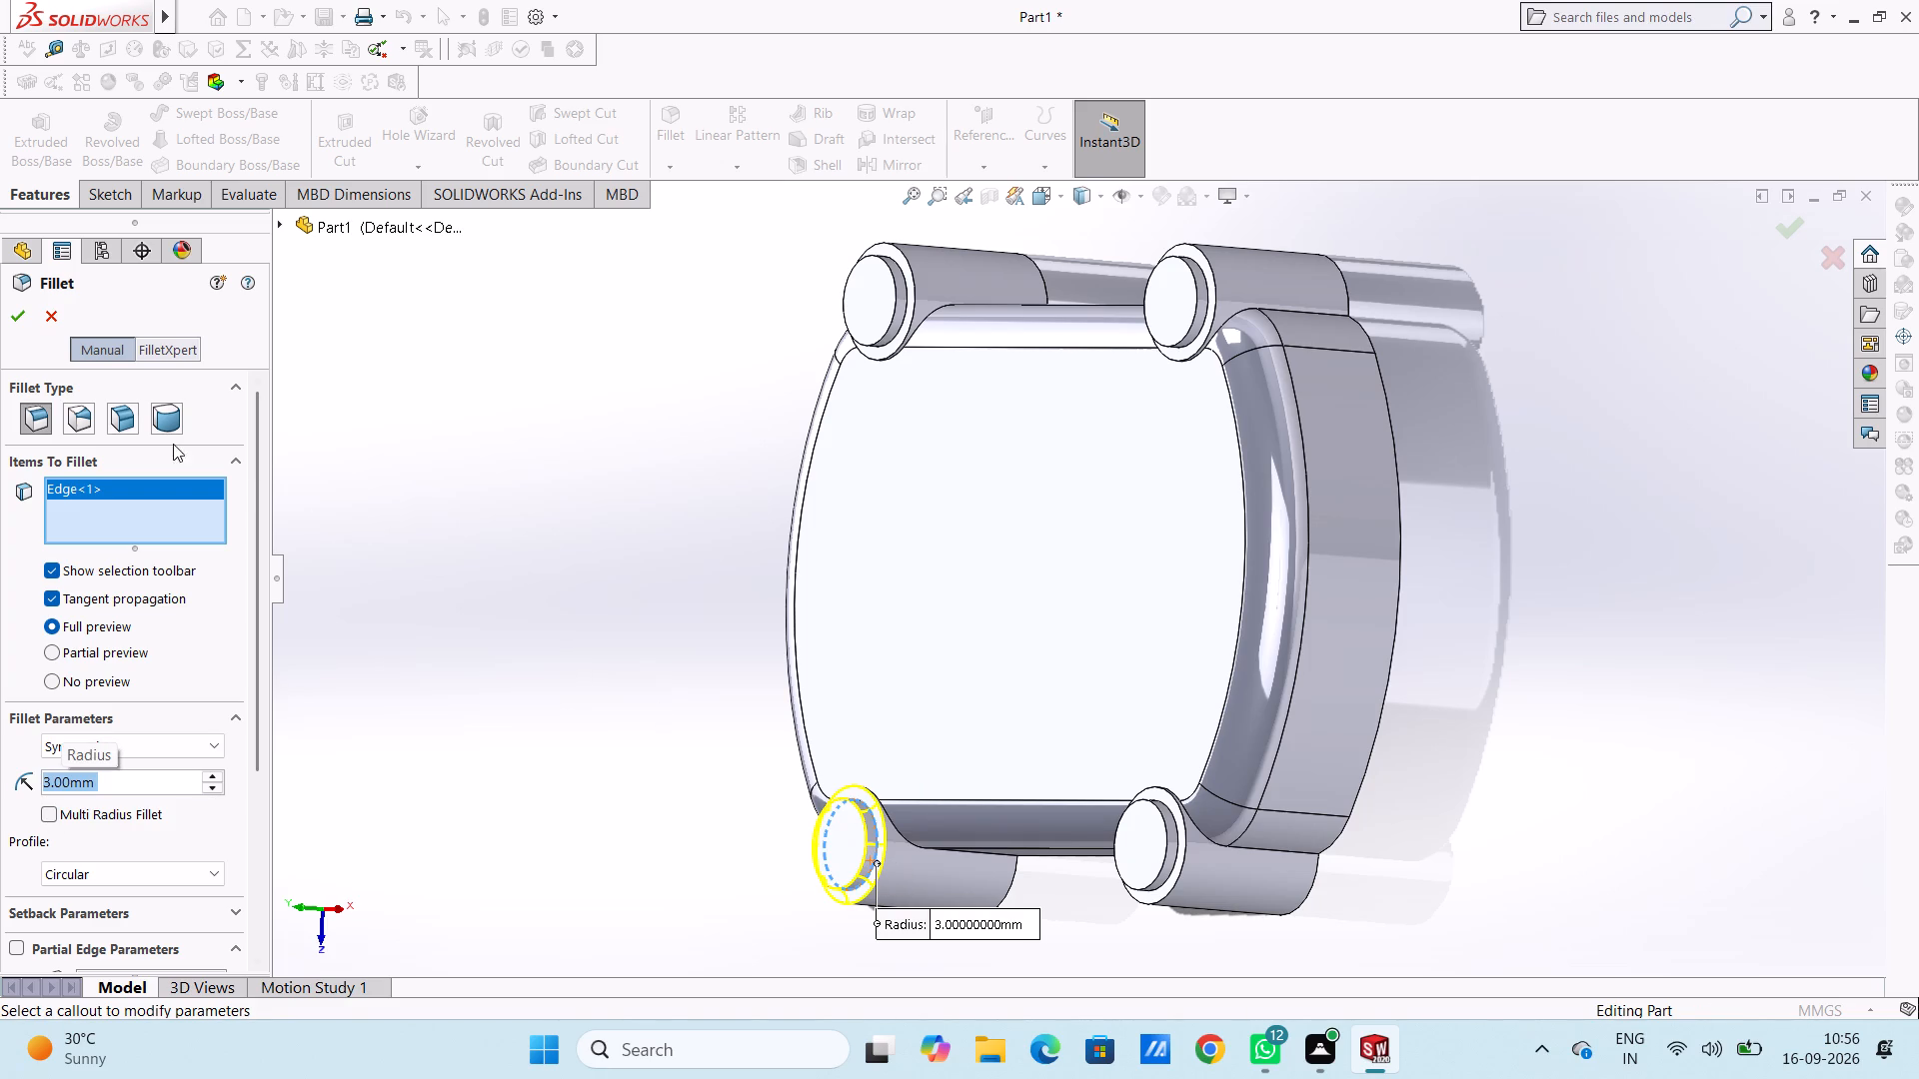
click(27, 314)
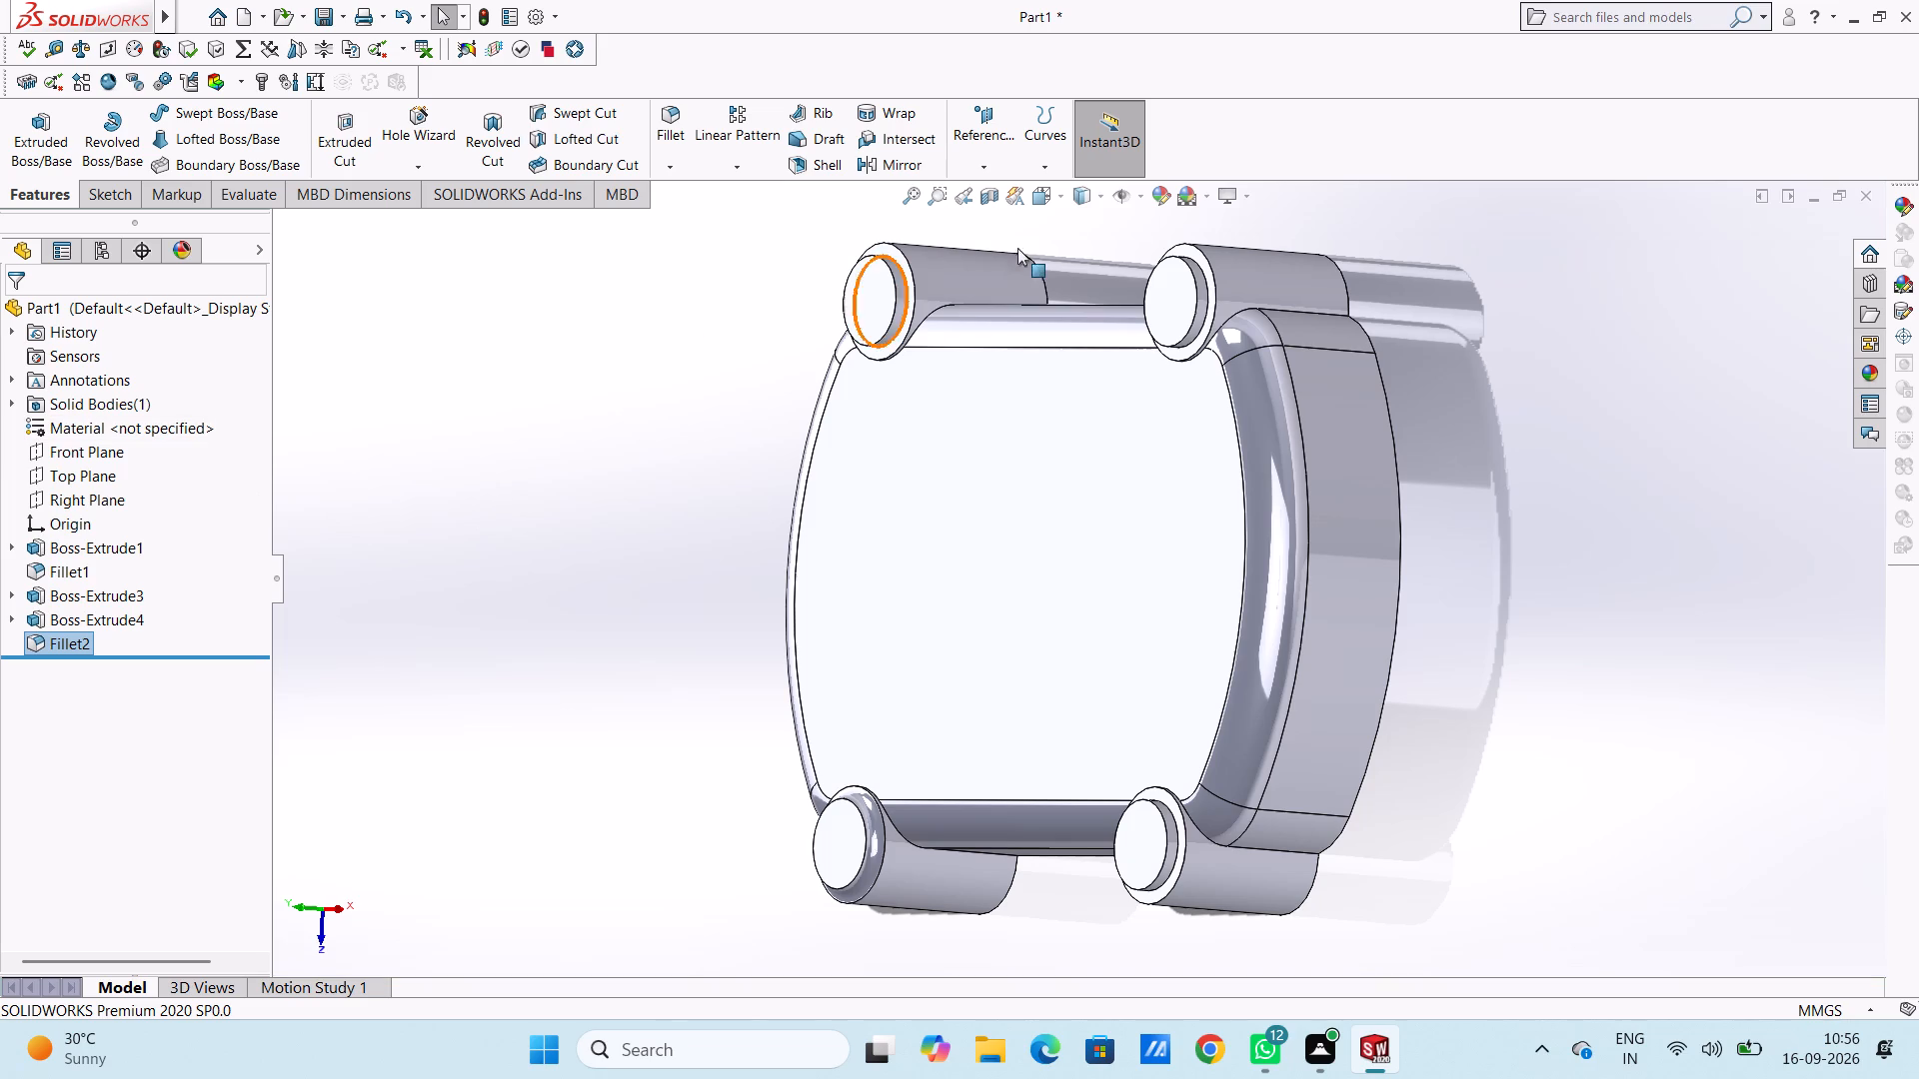
Add 3 mm fillets to the base edges of the other three 20 mm circular bosses in one fillet feature.
click(672, 120)
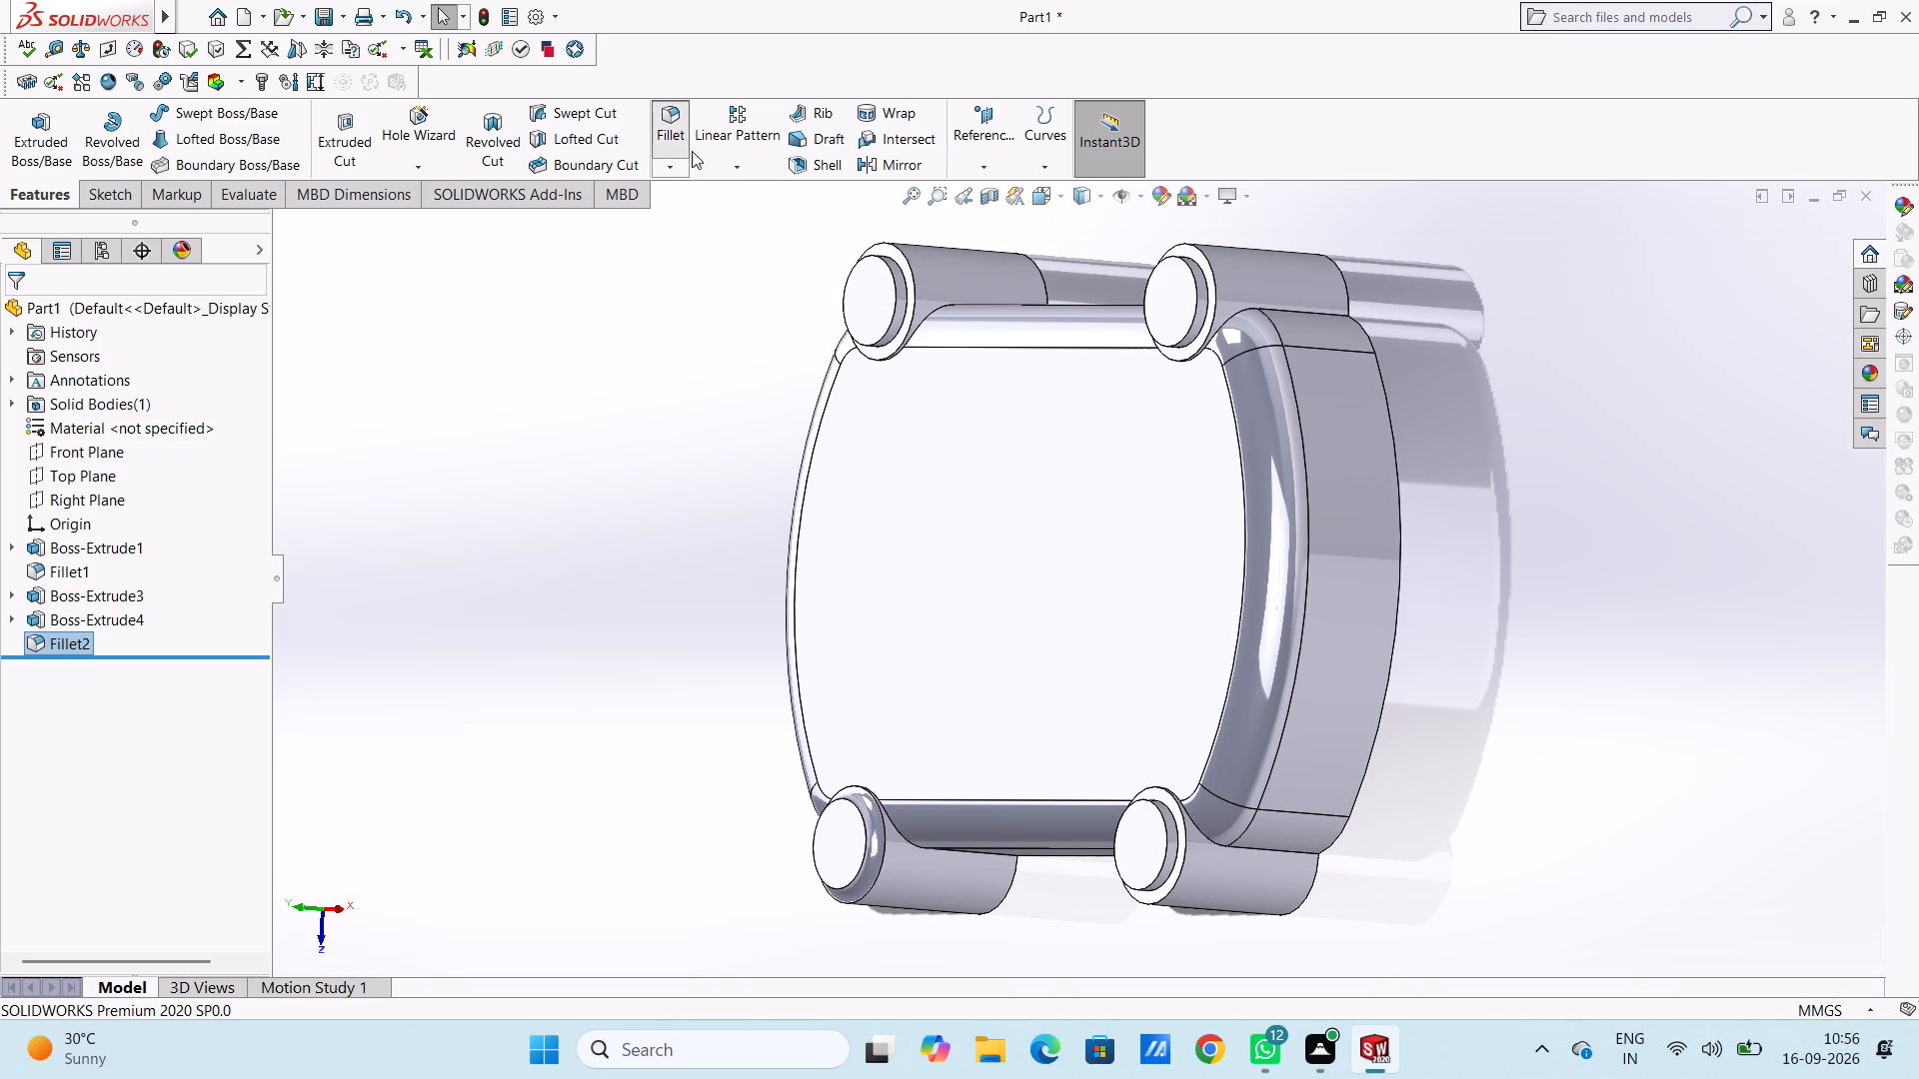
click(906, 293)
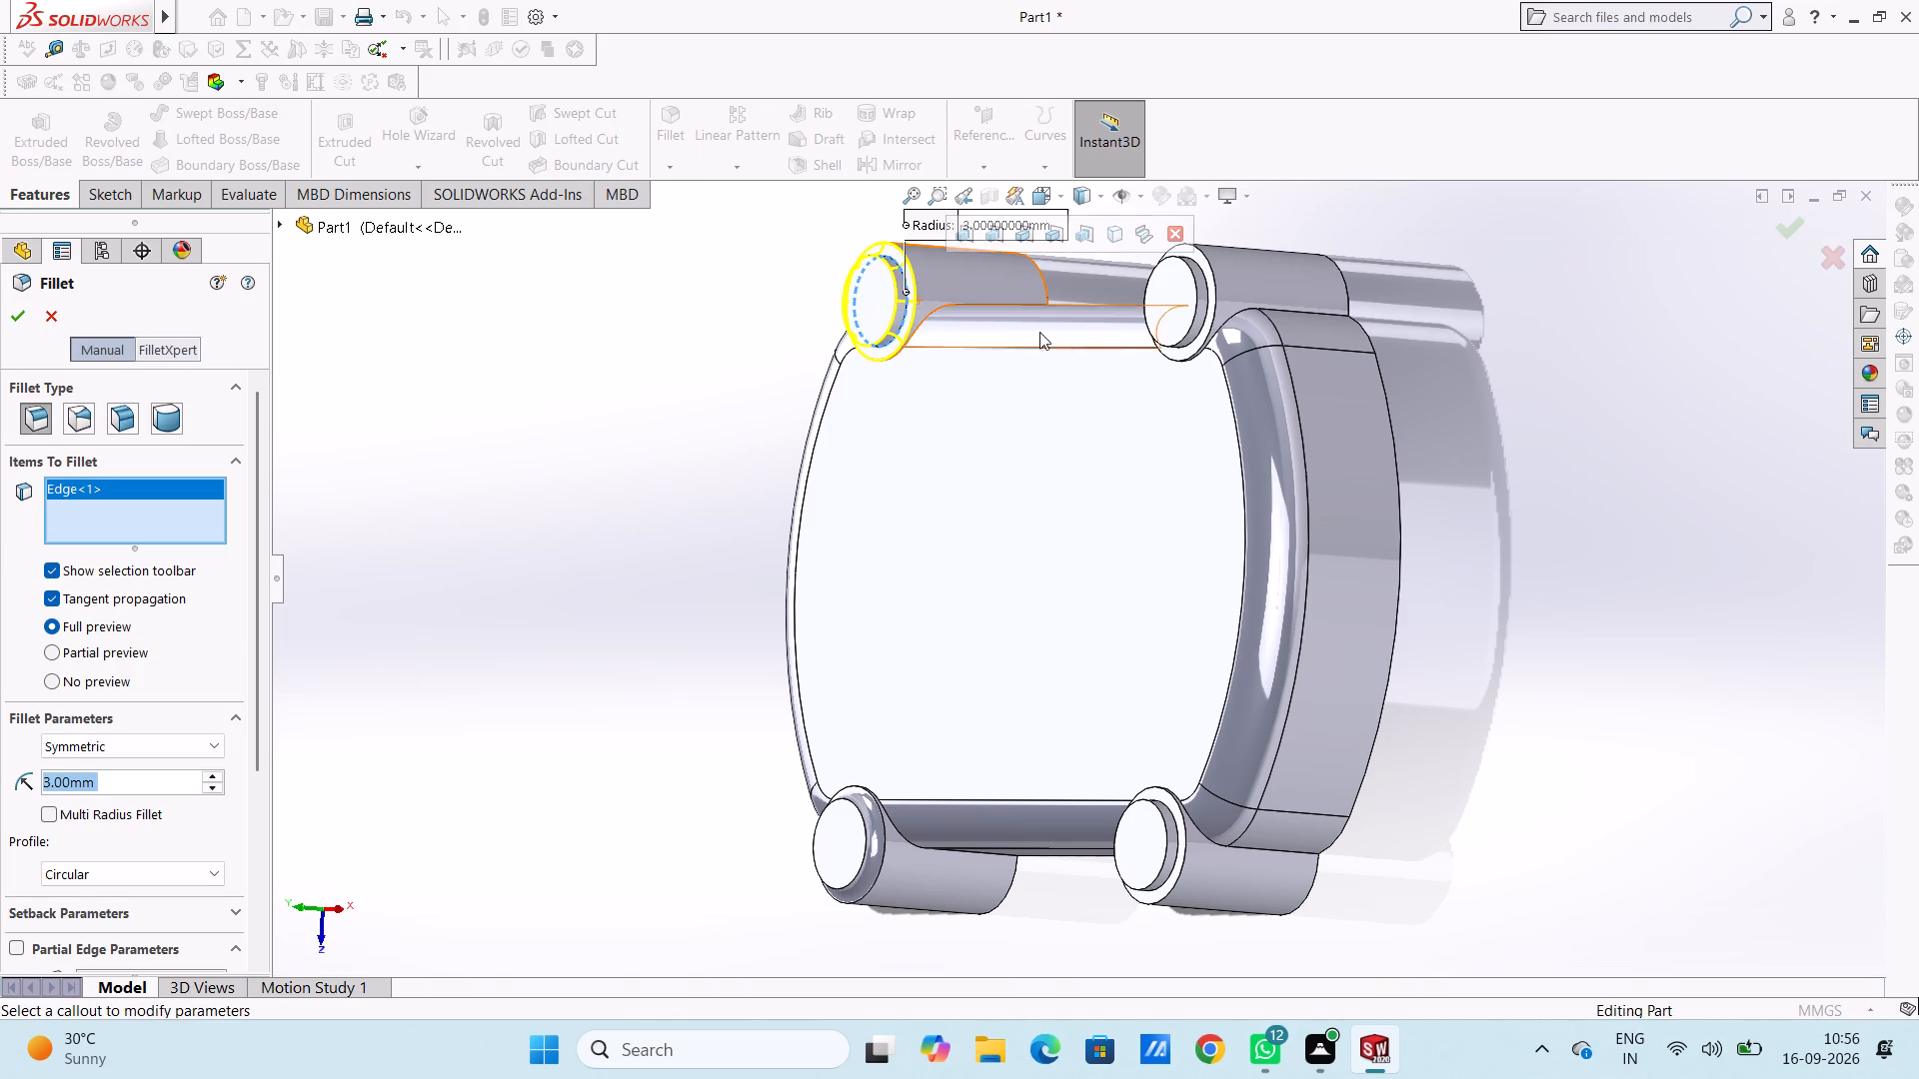
click(1208, 318)
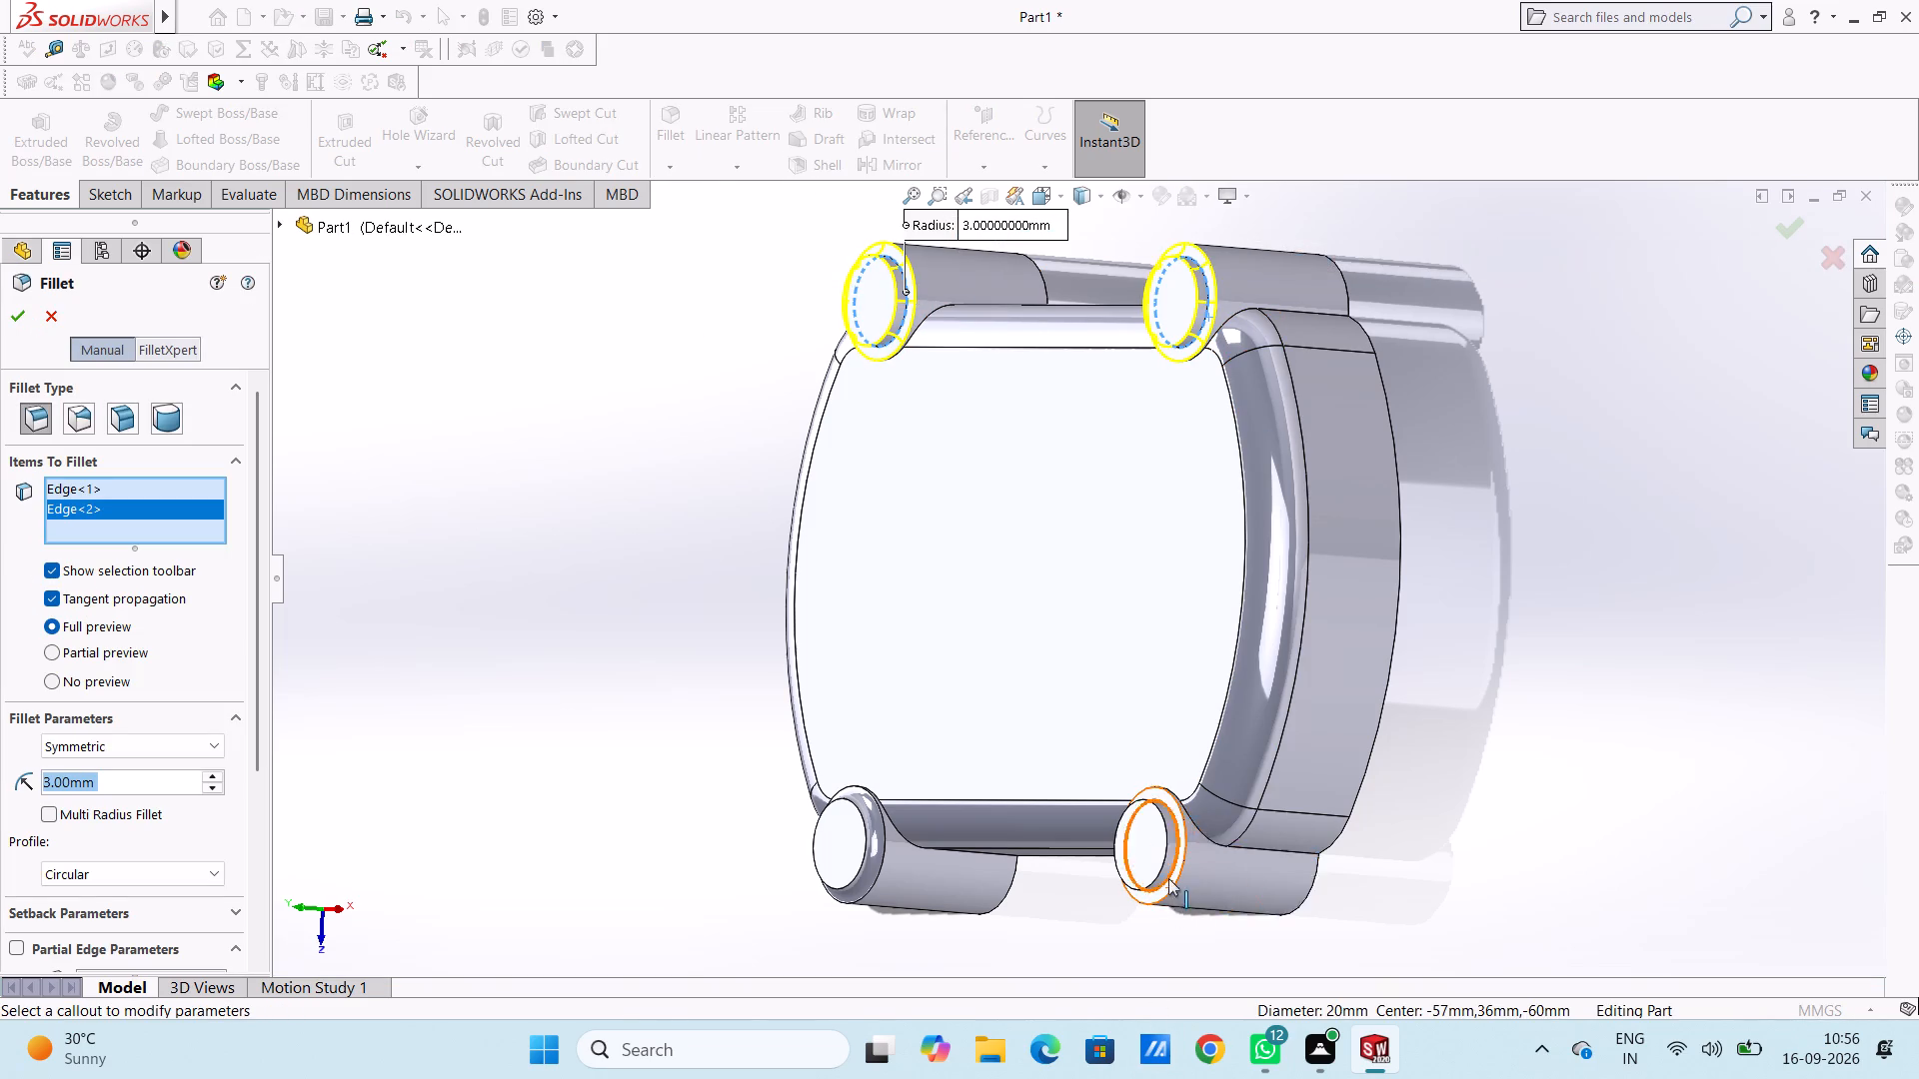
click(1168, 876)
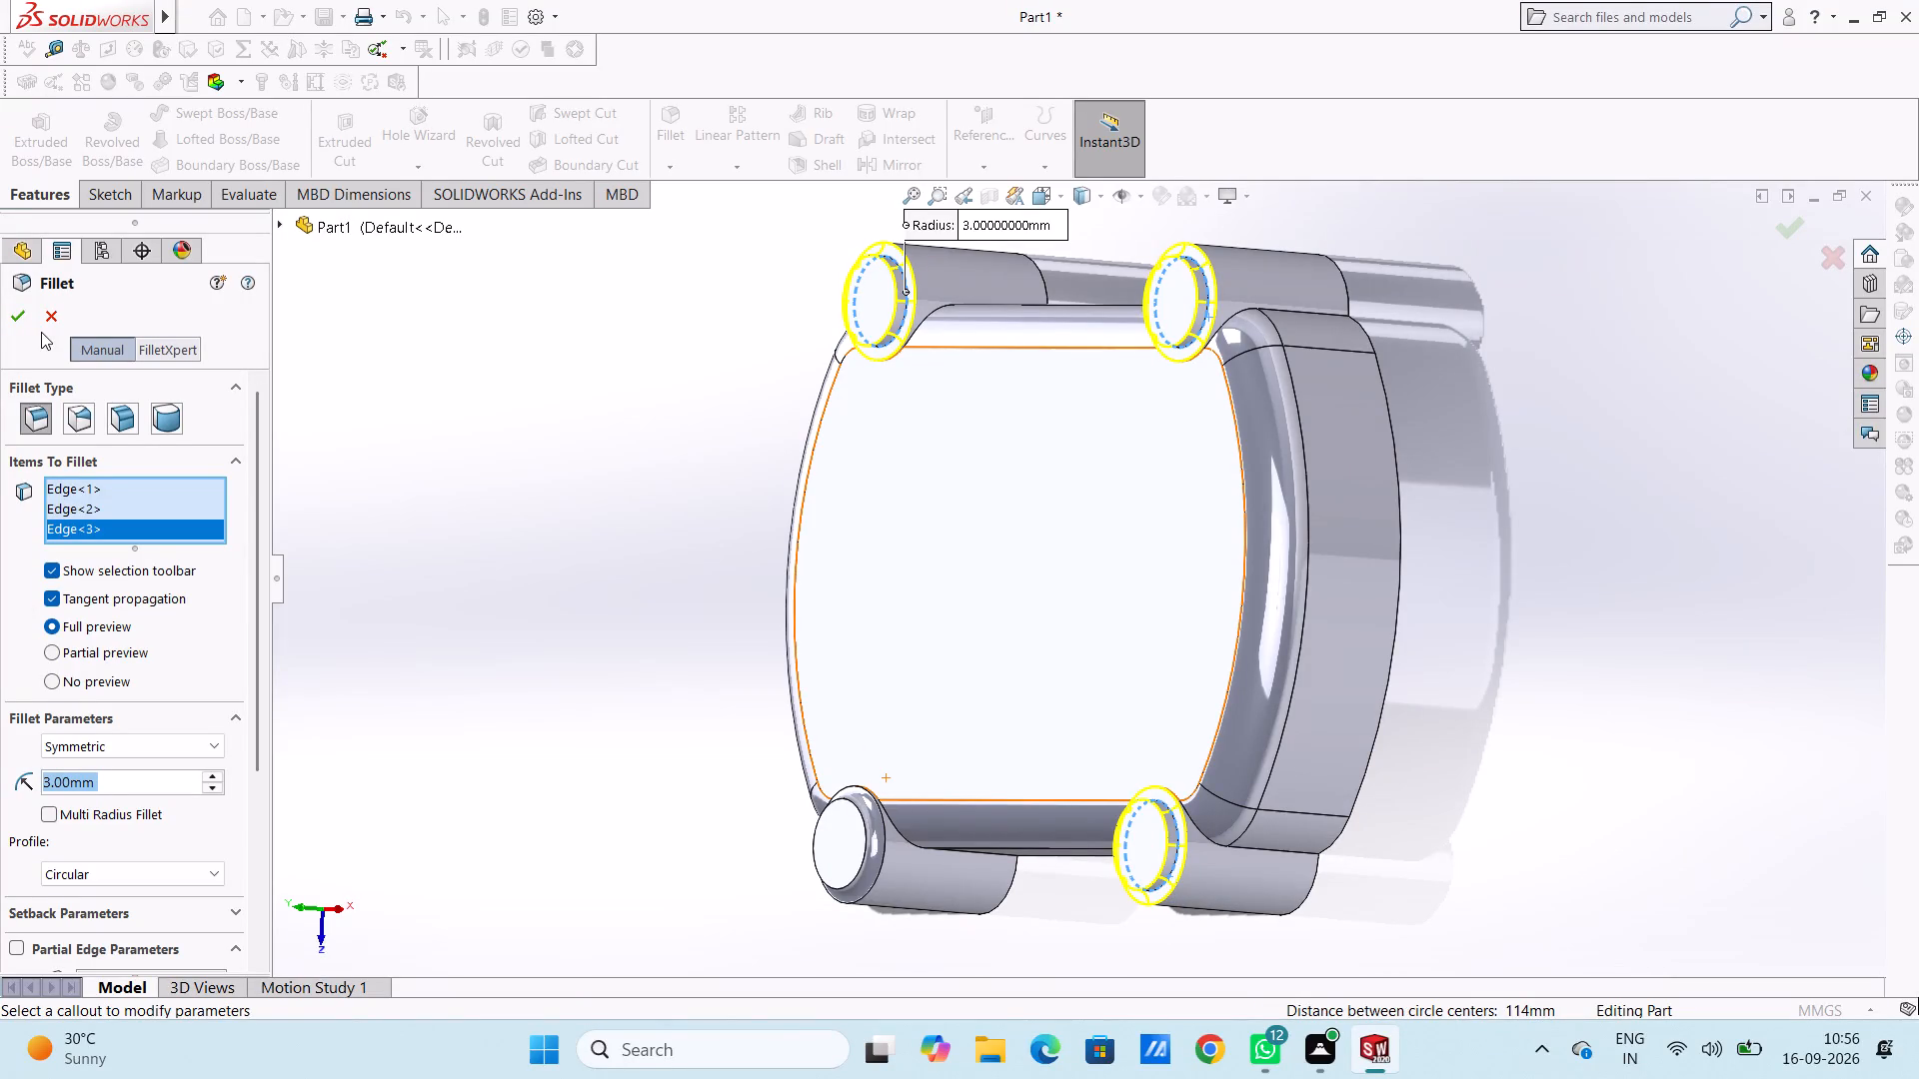
click(32, 326)
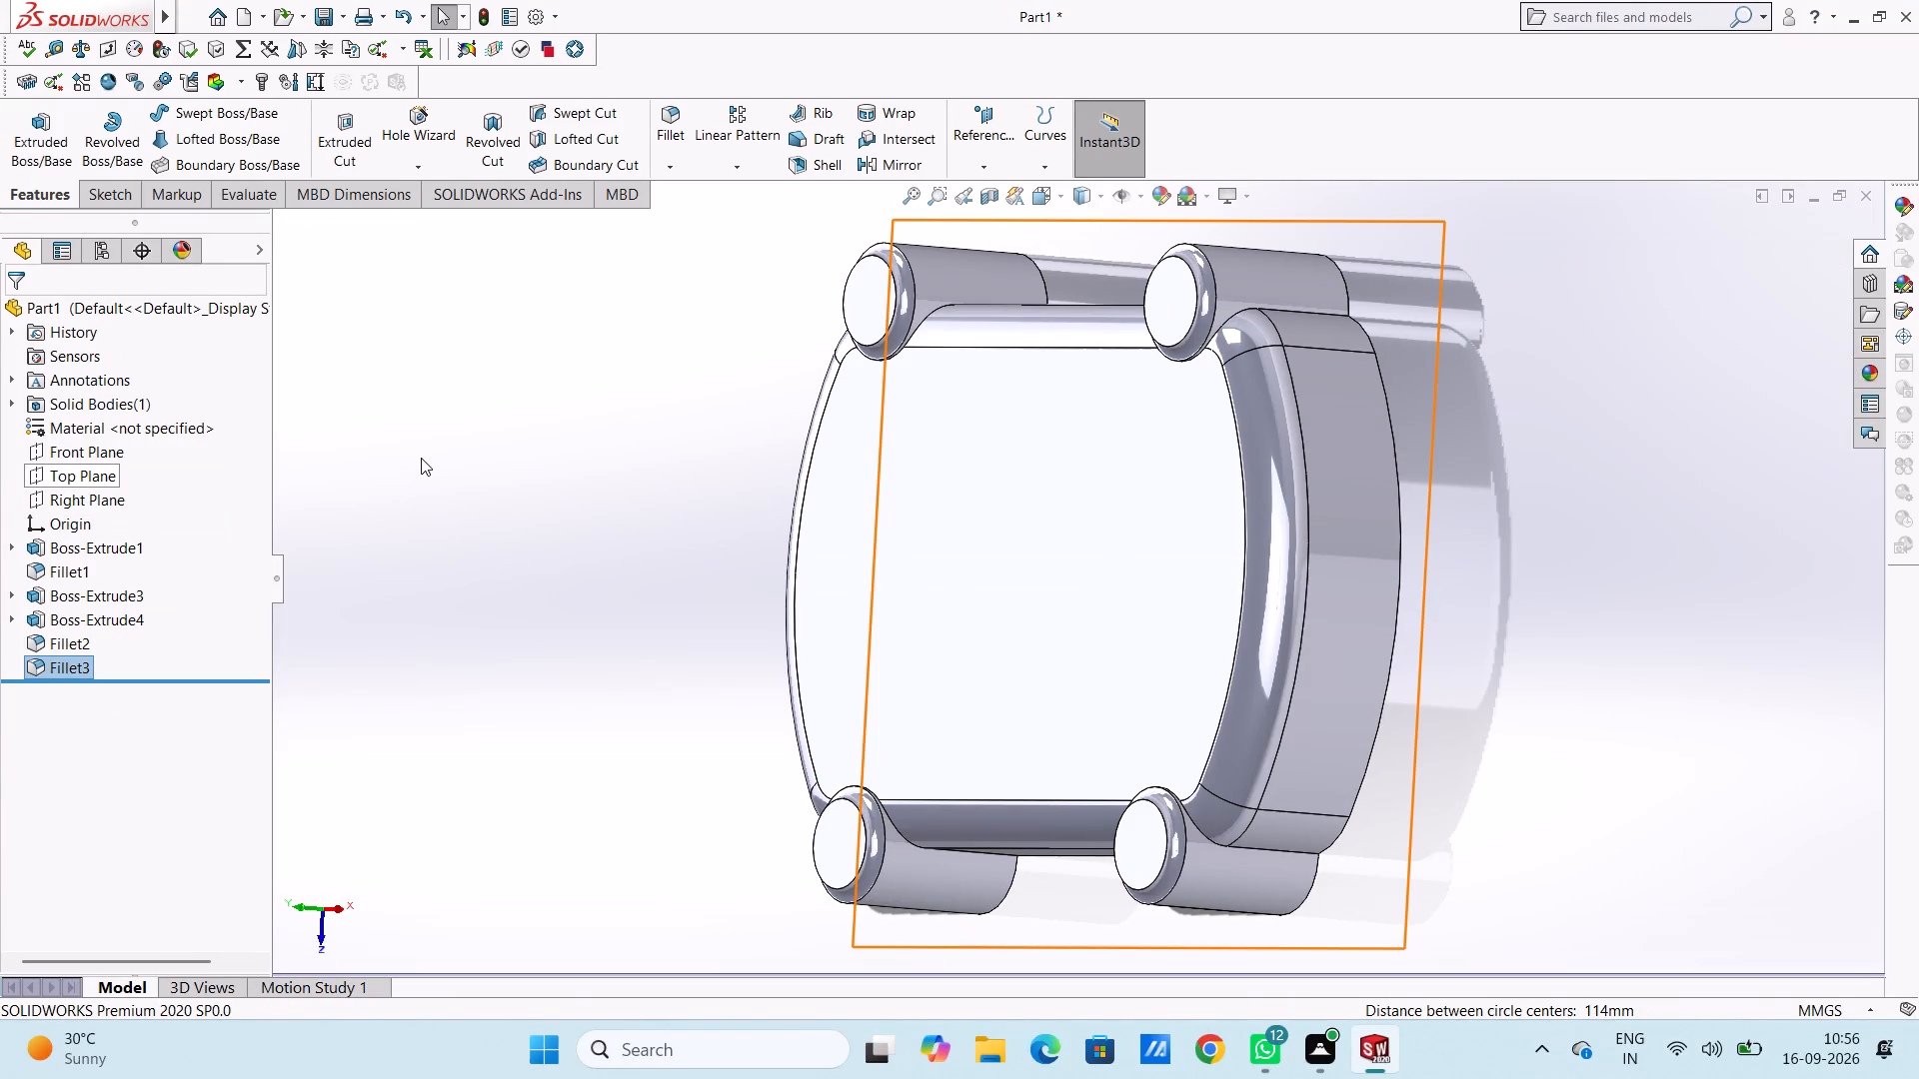
Start a sketch on the top face of the upper-left boss and draw 6 mm radius circles centred on the two upper bosses.
key(ctrl+5)
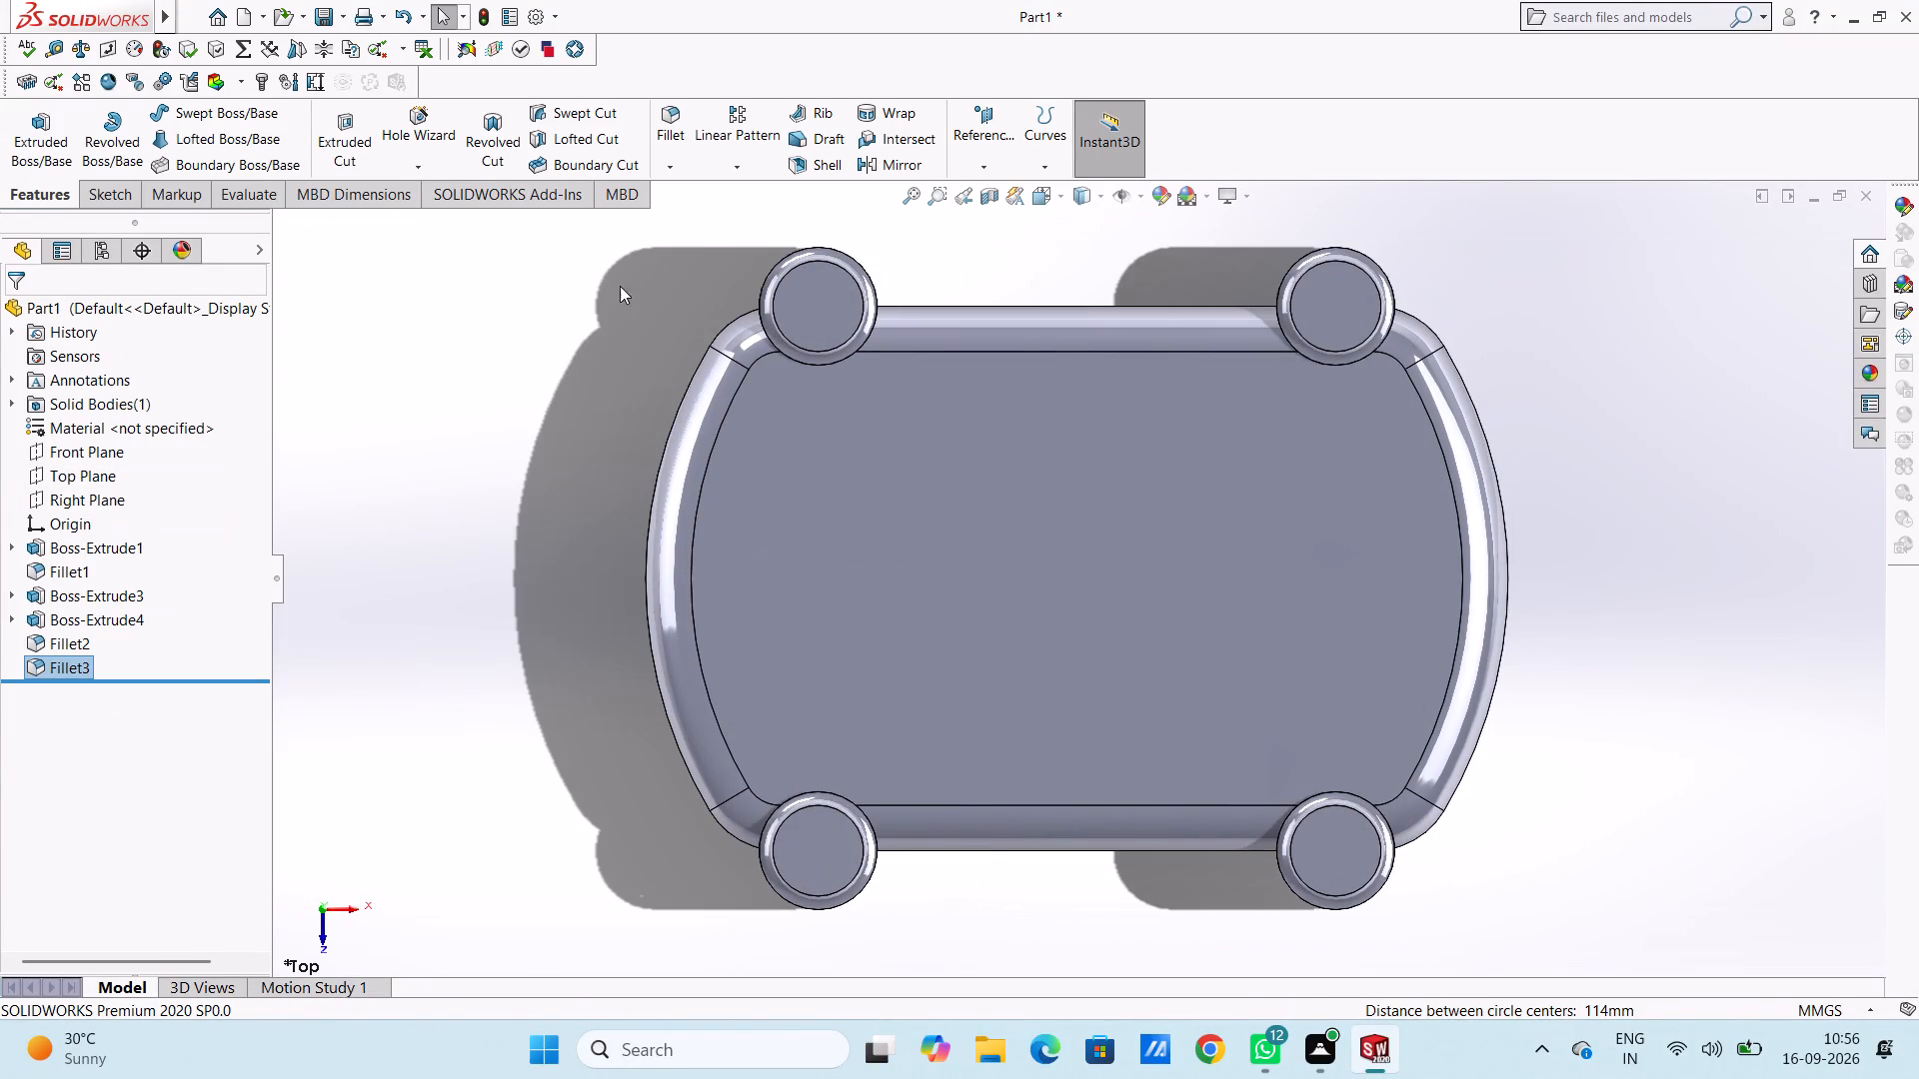
click(804, 303)
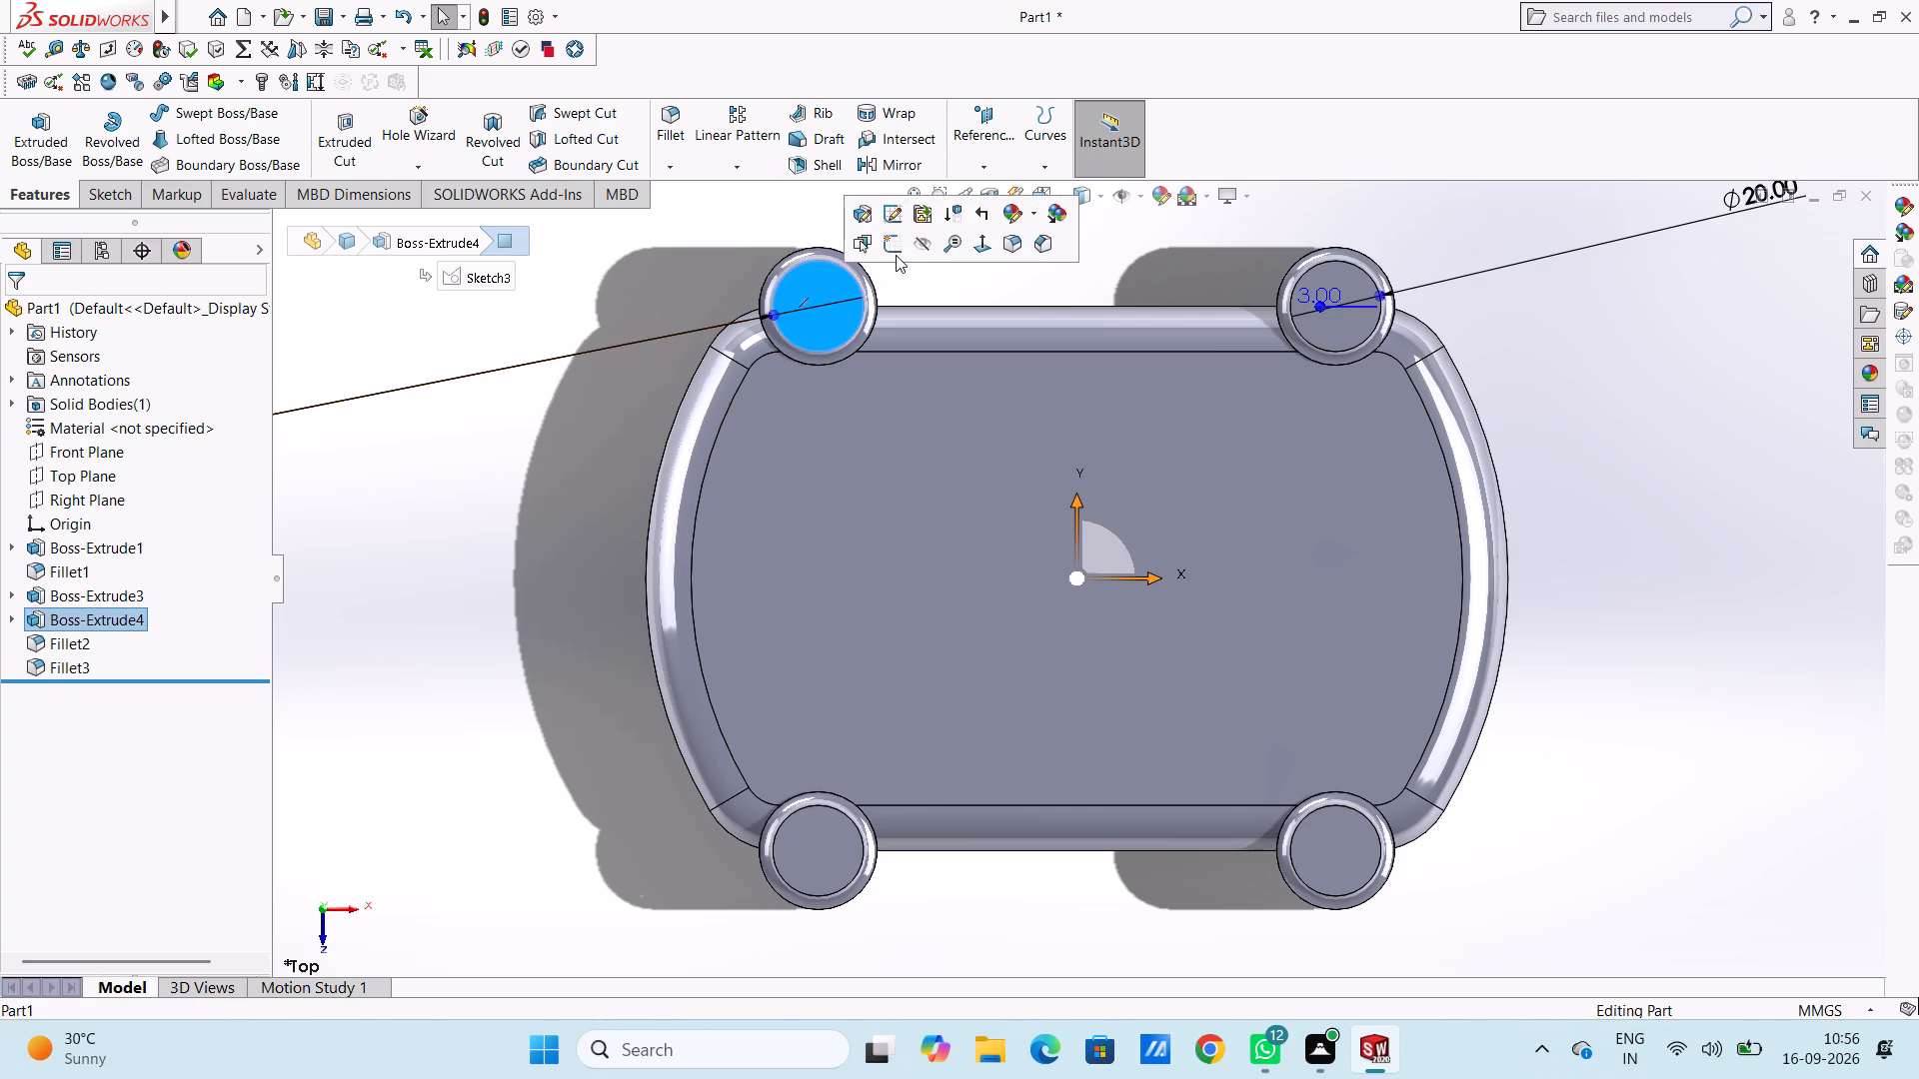
click(896, 254)
click(580, 400)
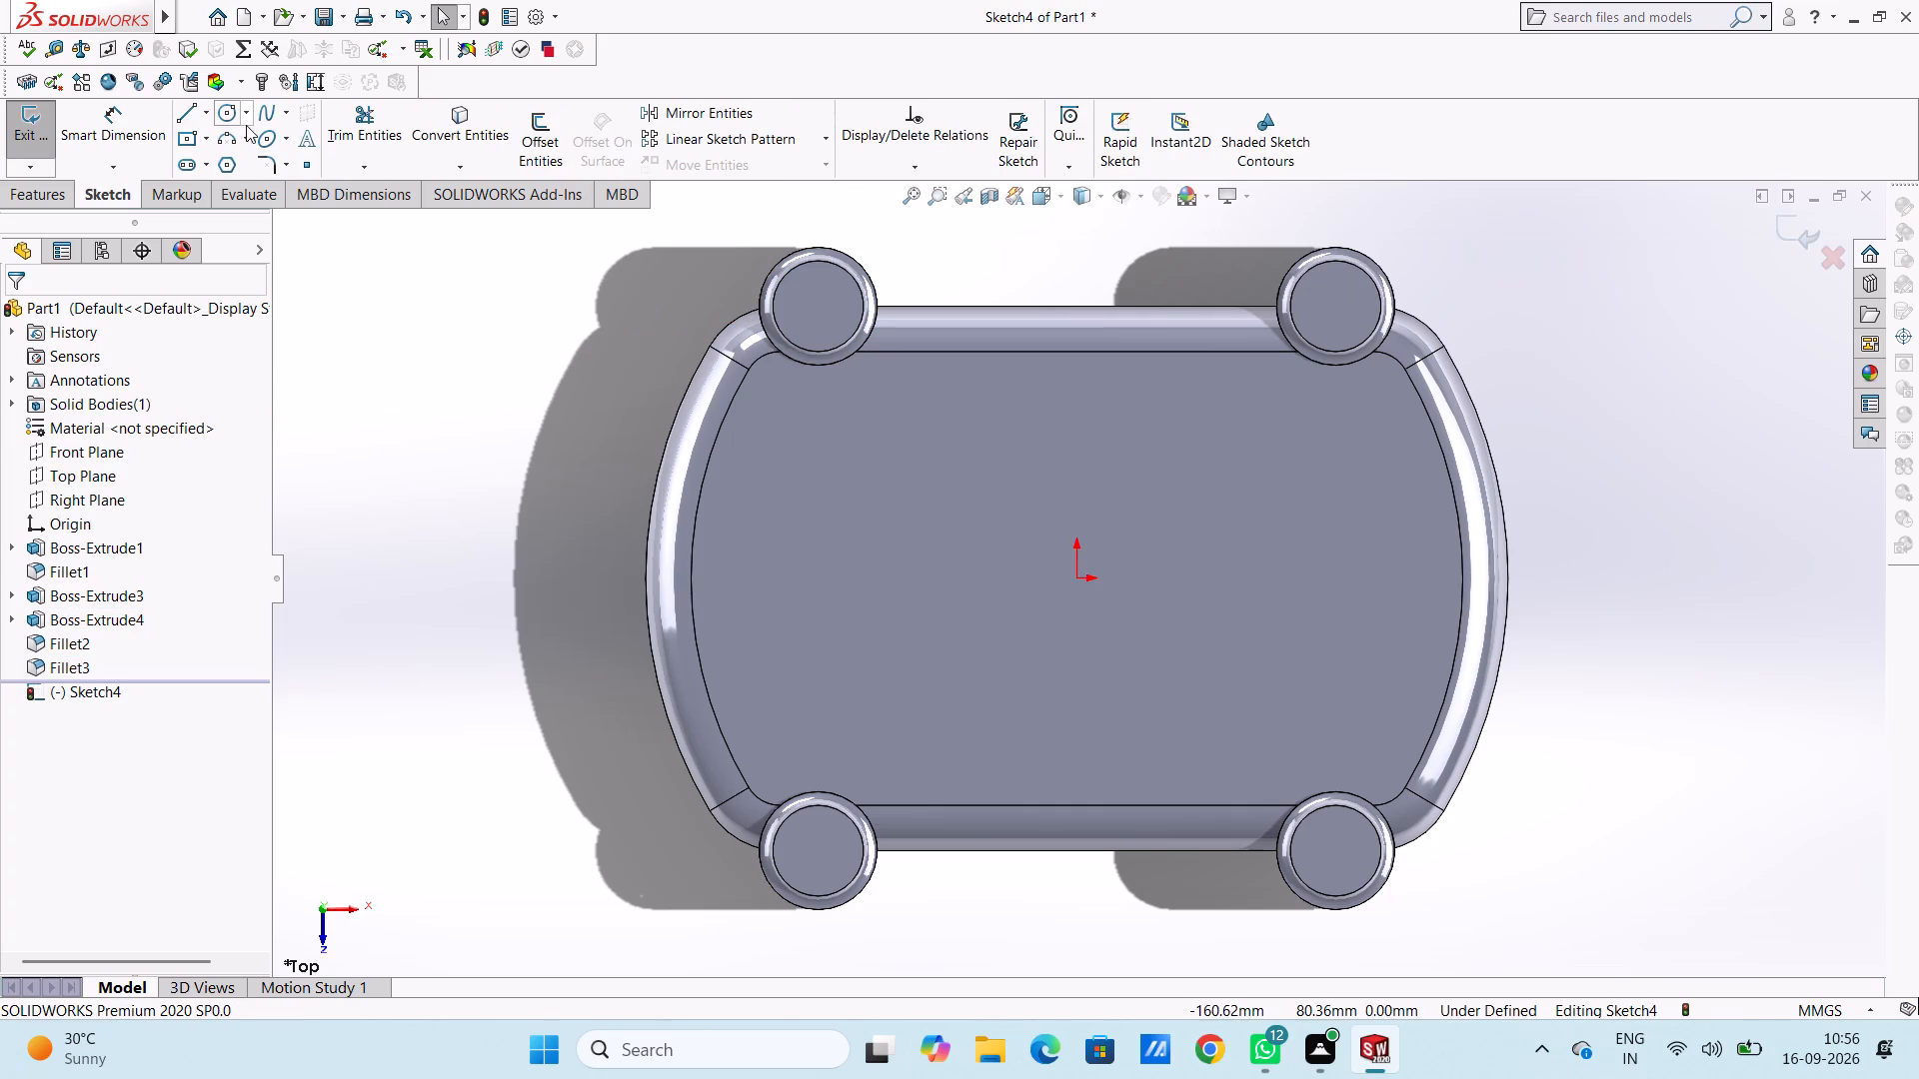
click(233, 116)
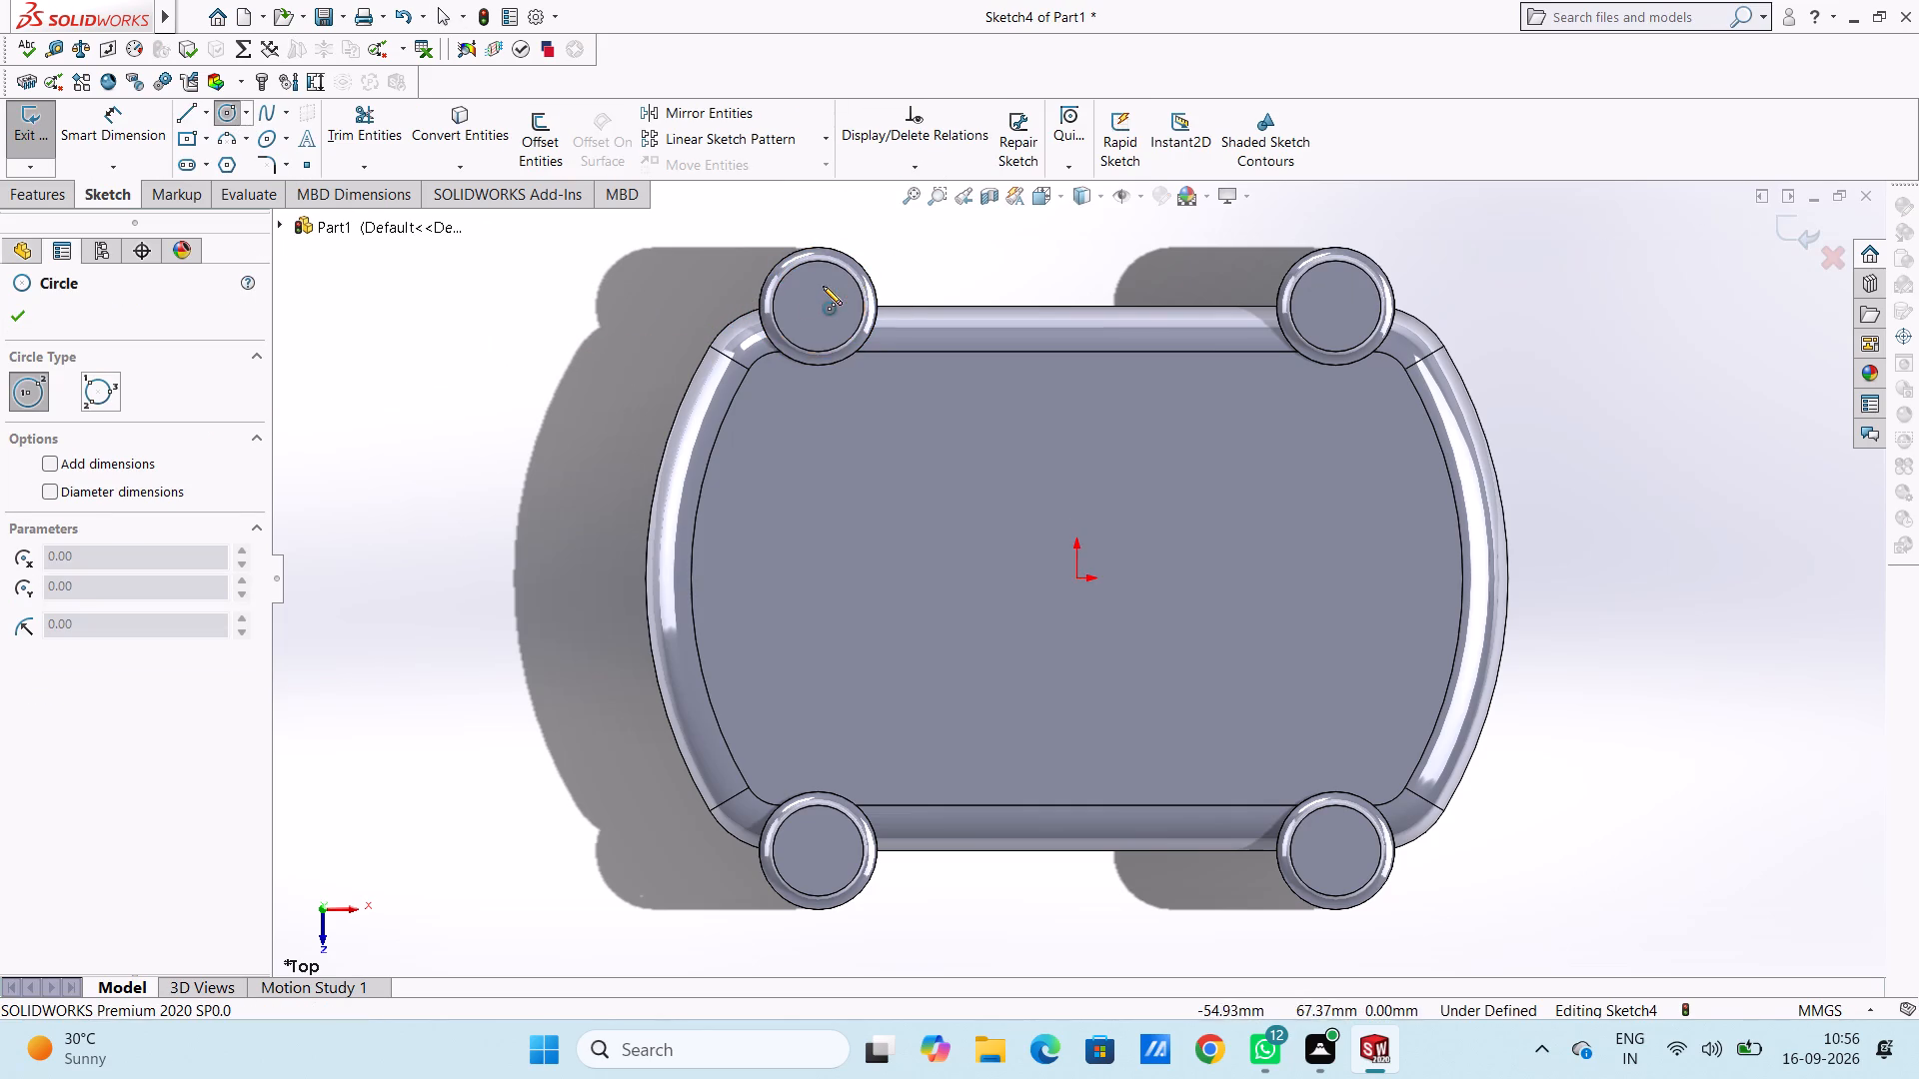
click(817, 306)
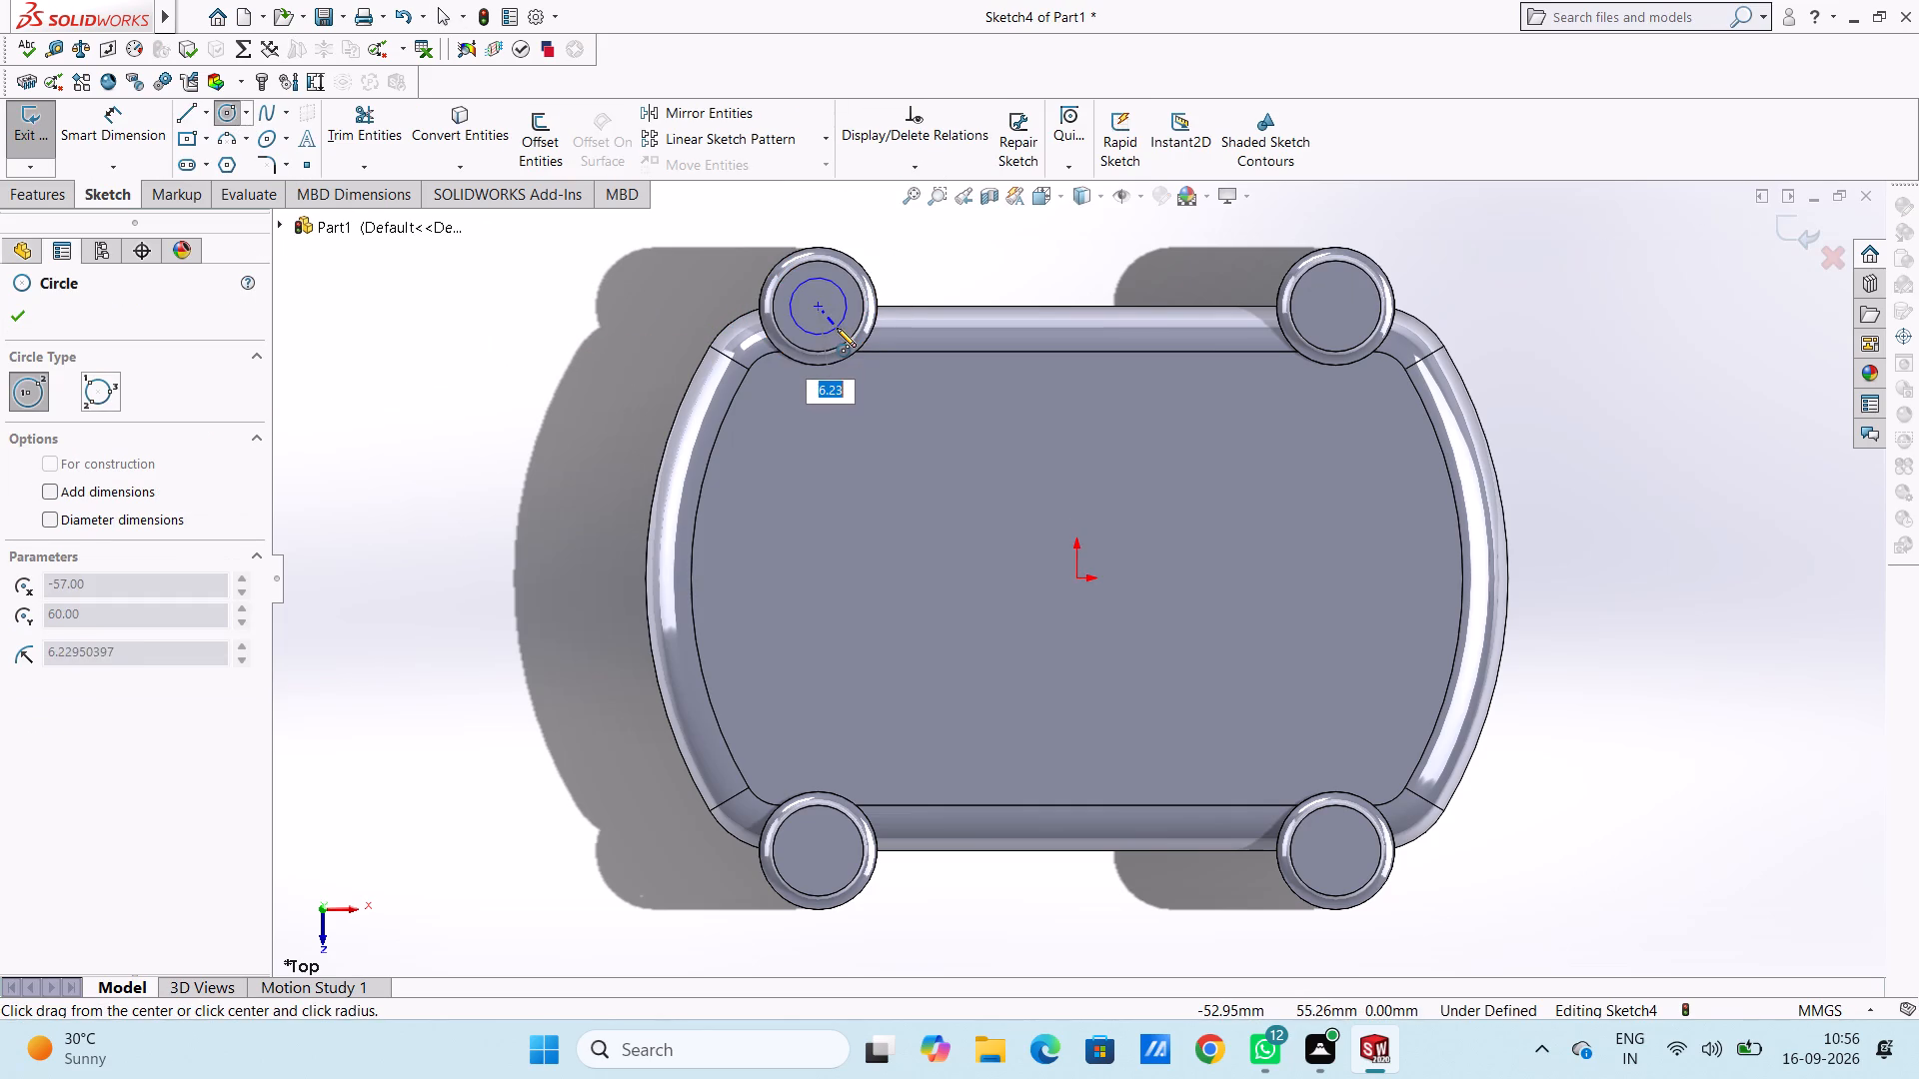
key(6)
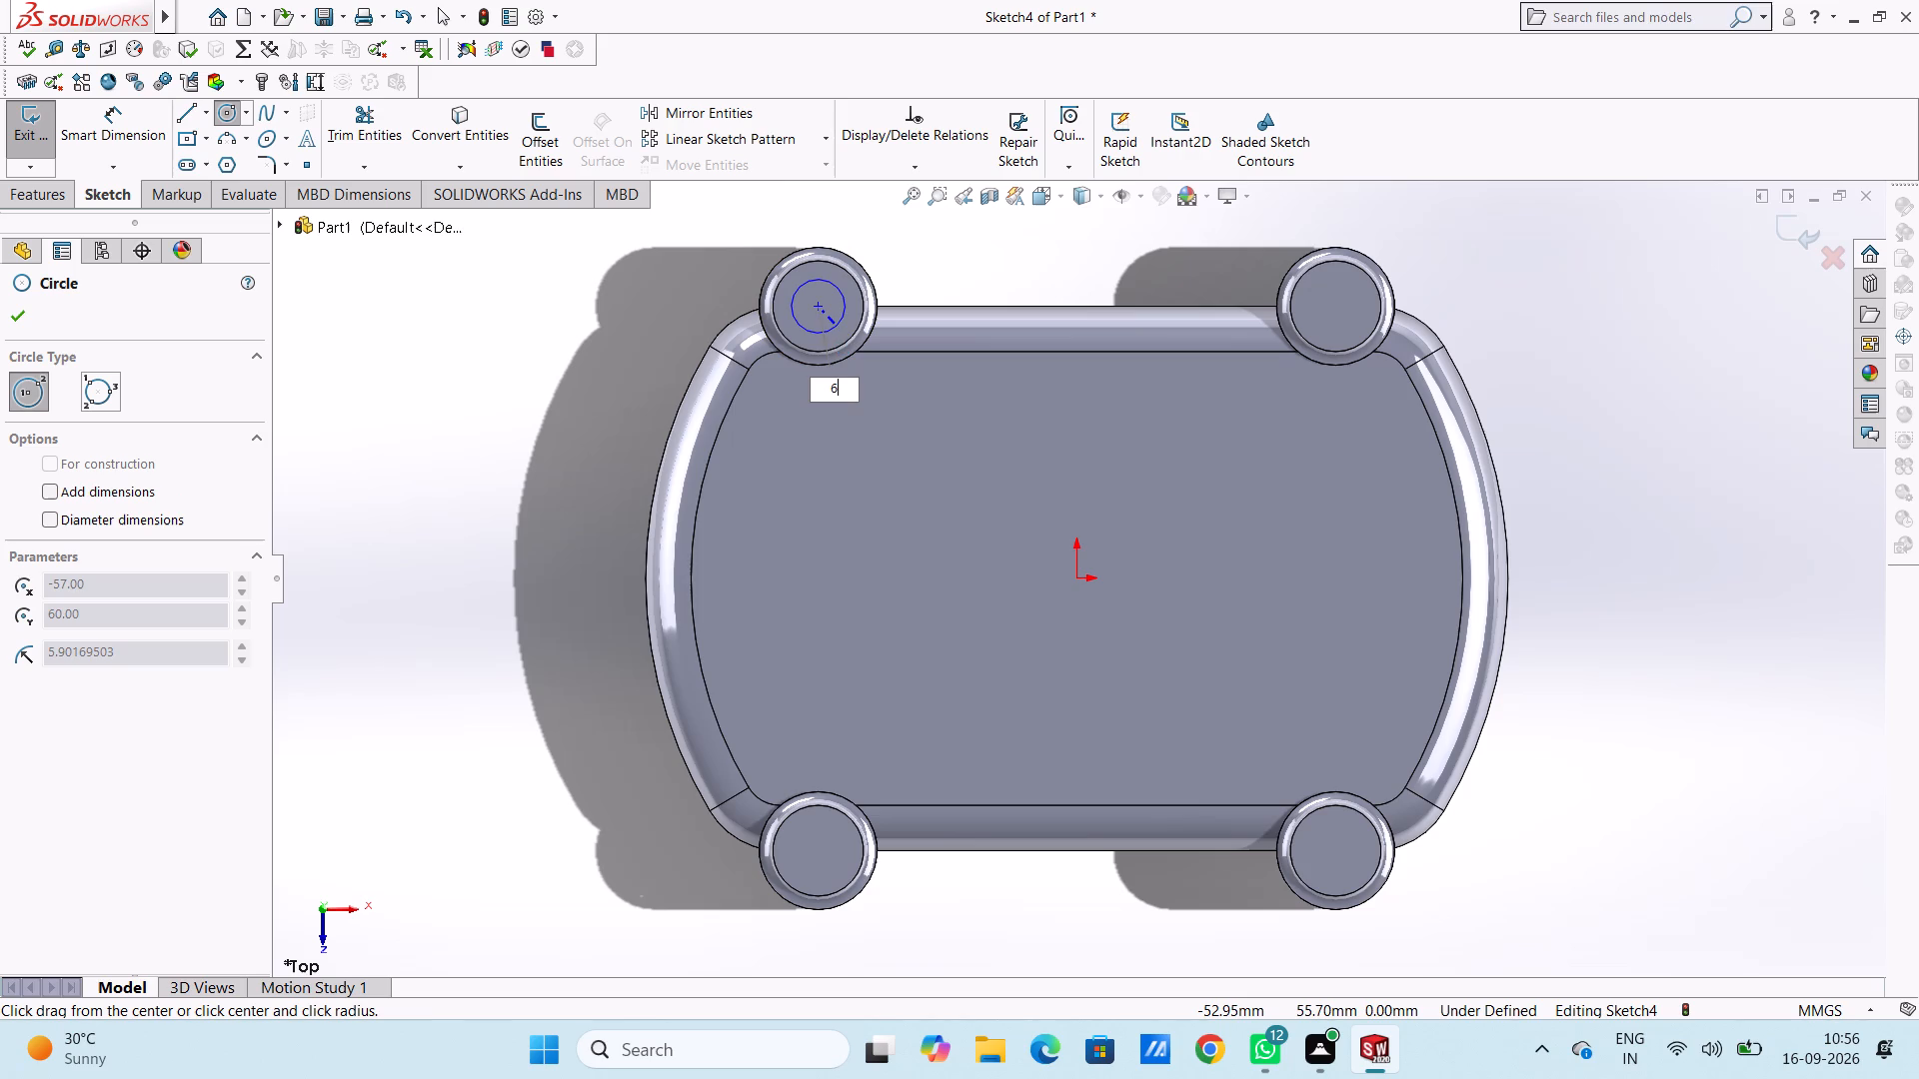
key(Return)
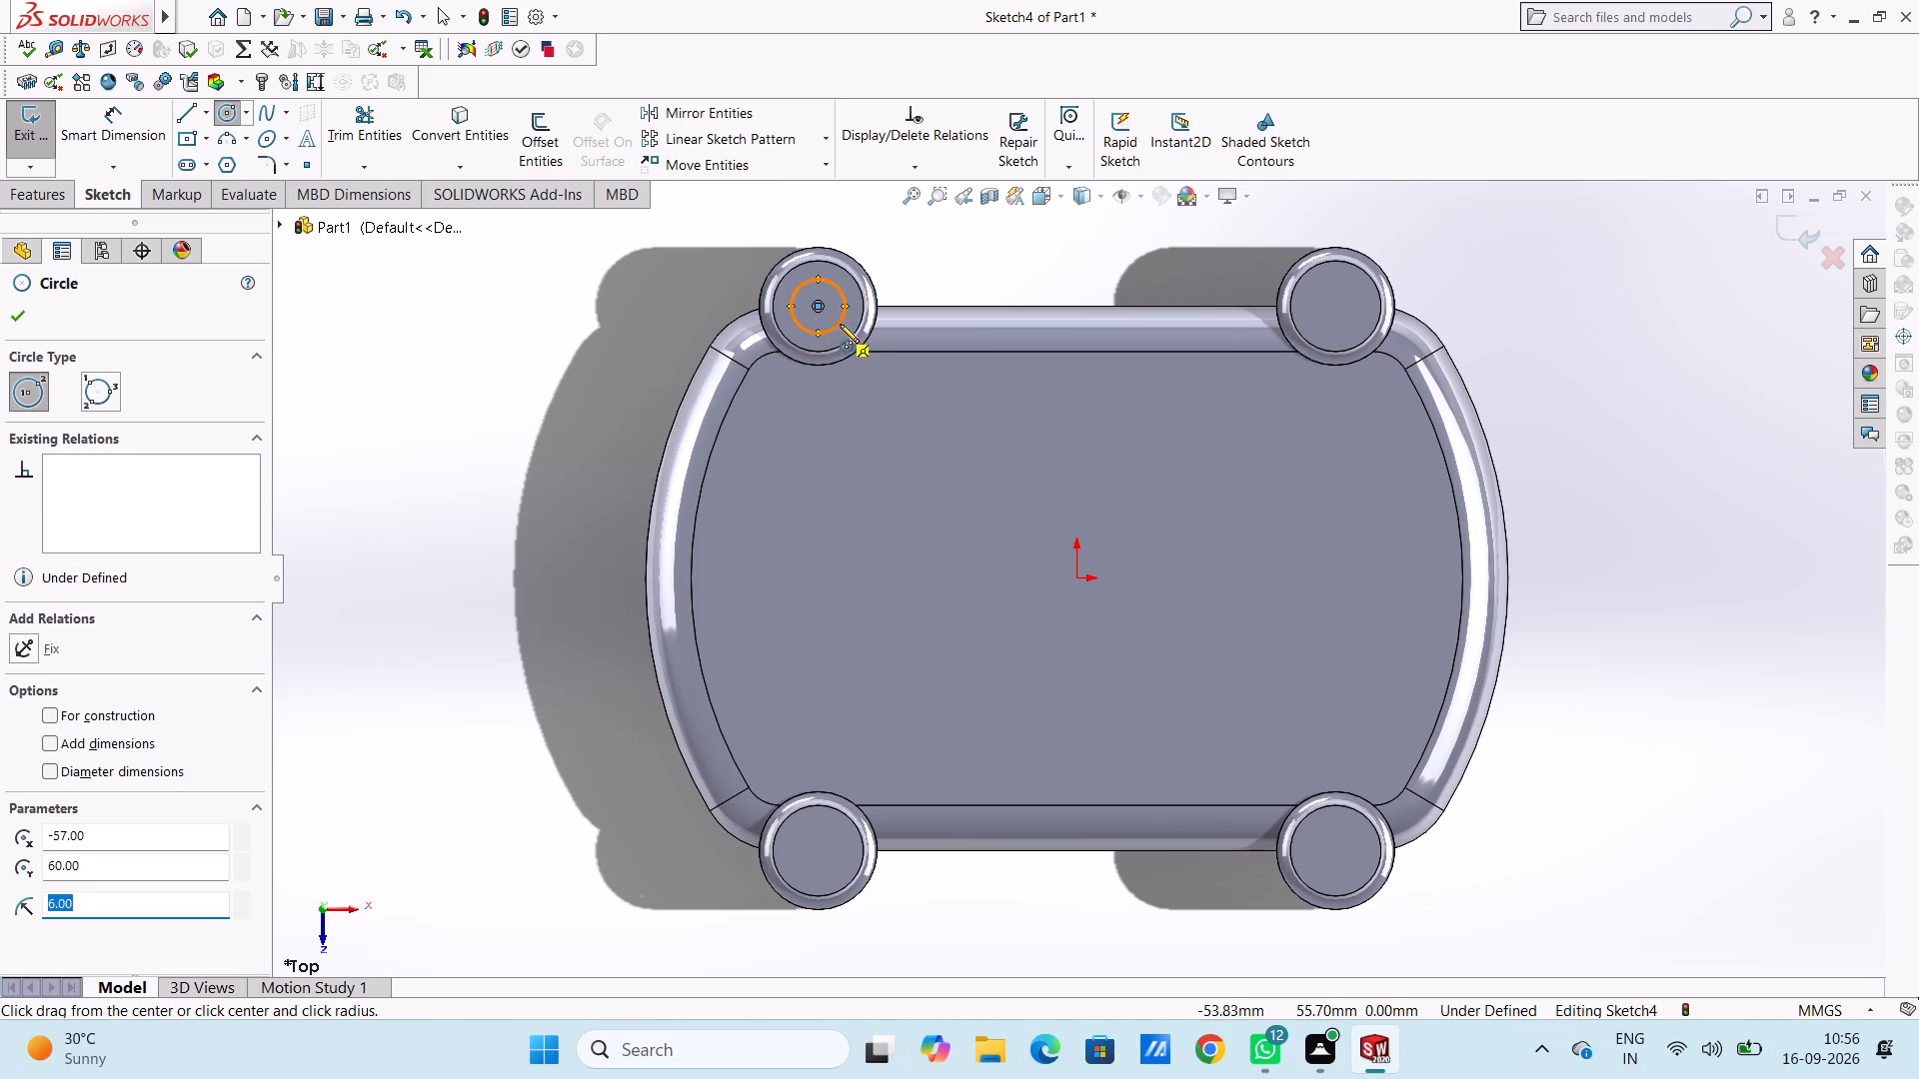
click(1335, 304)
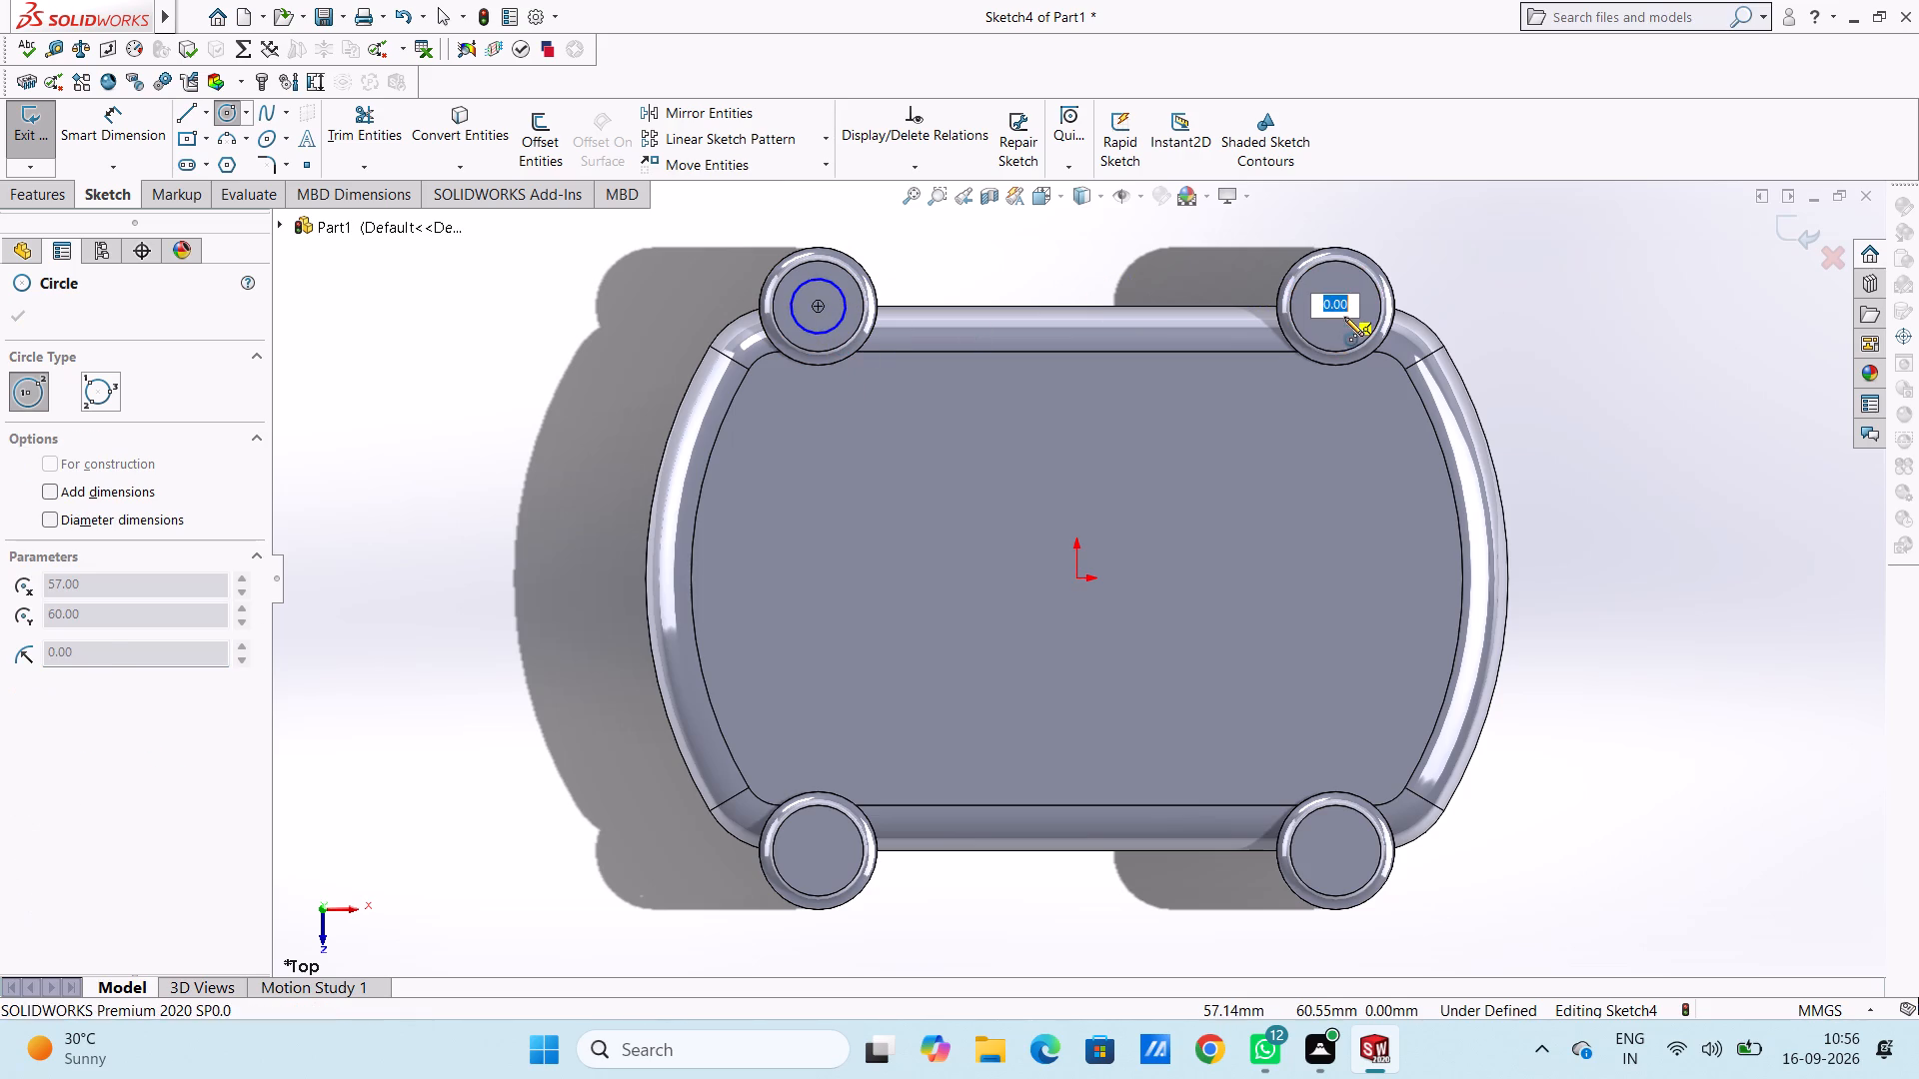
key(6)
key(Return)
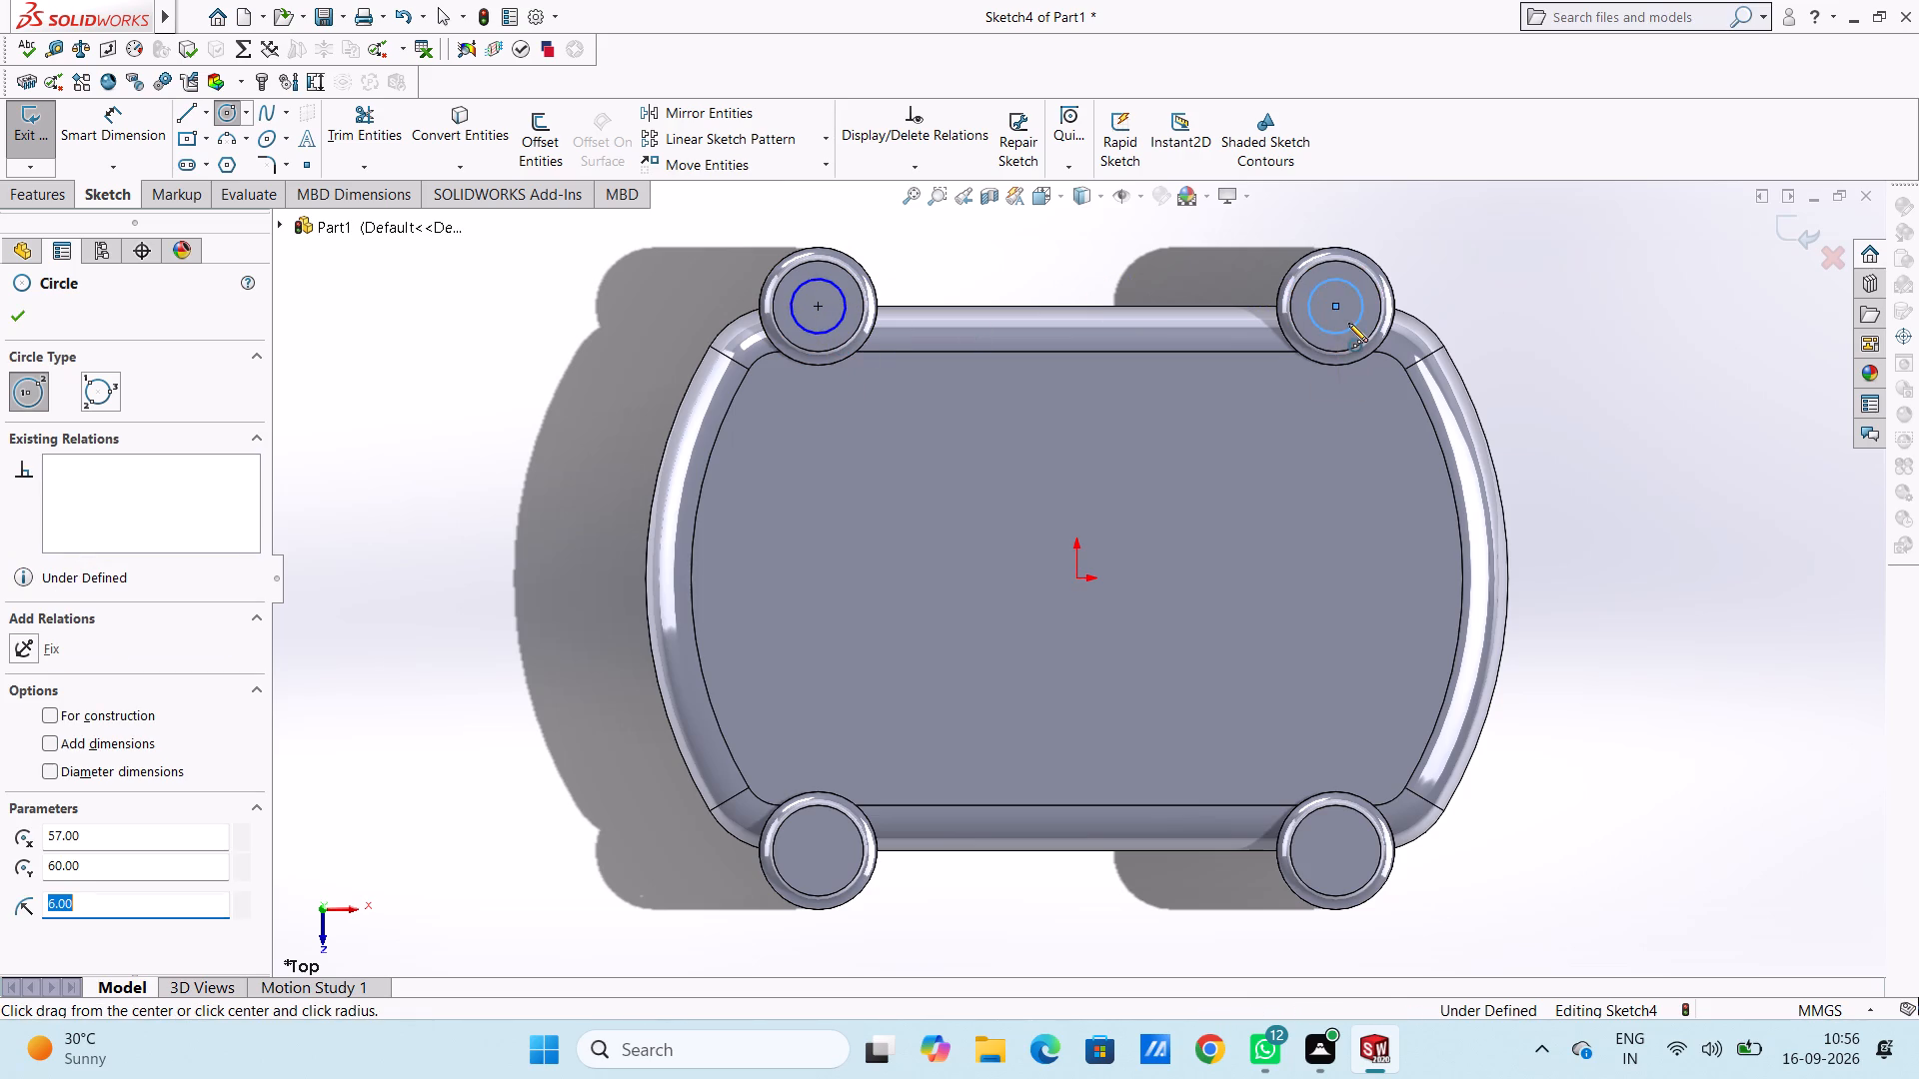
key(Escape)
key(Escape)
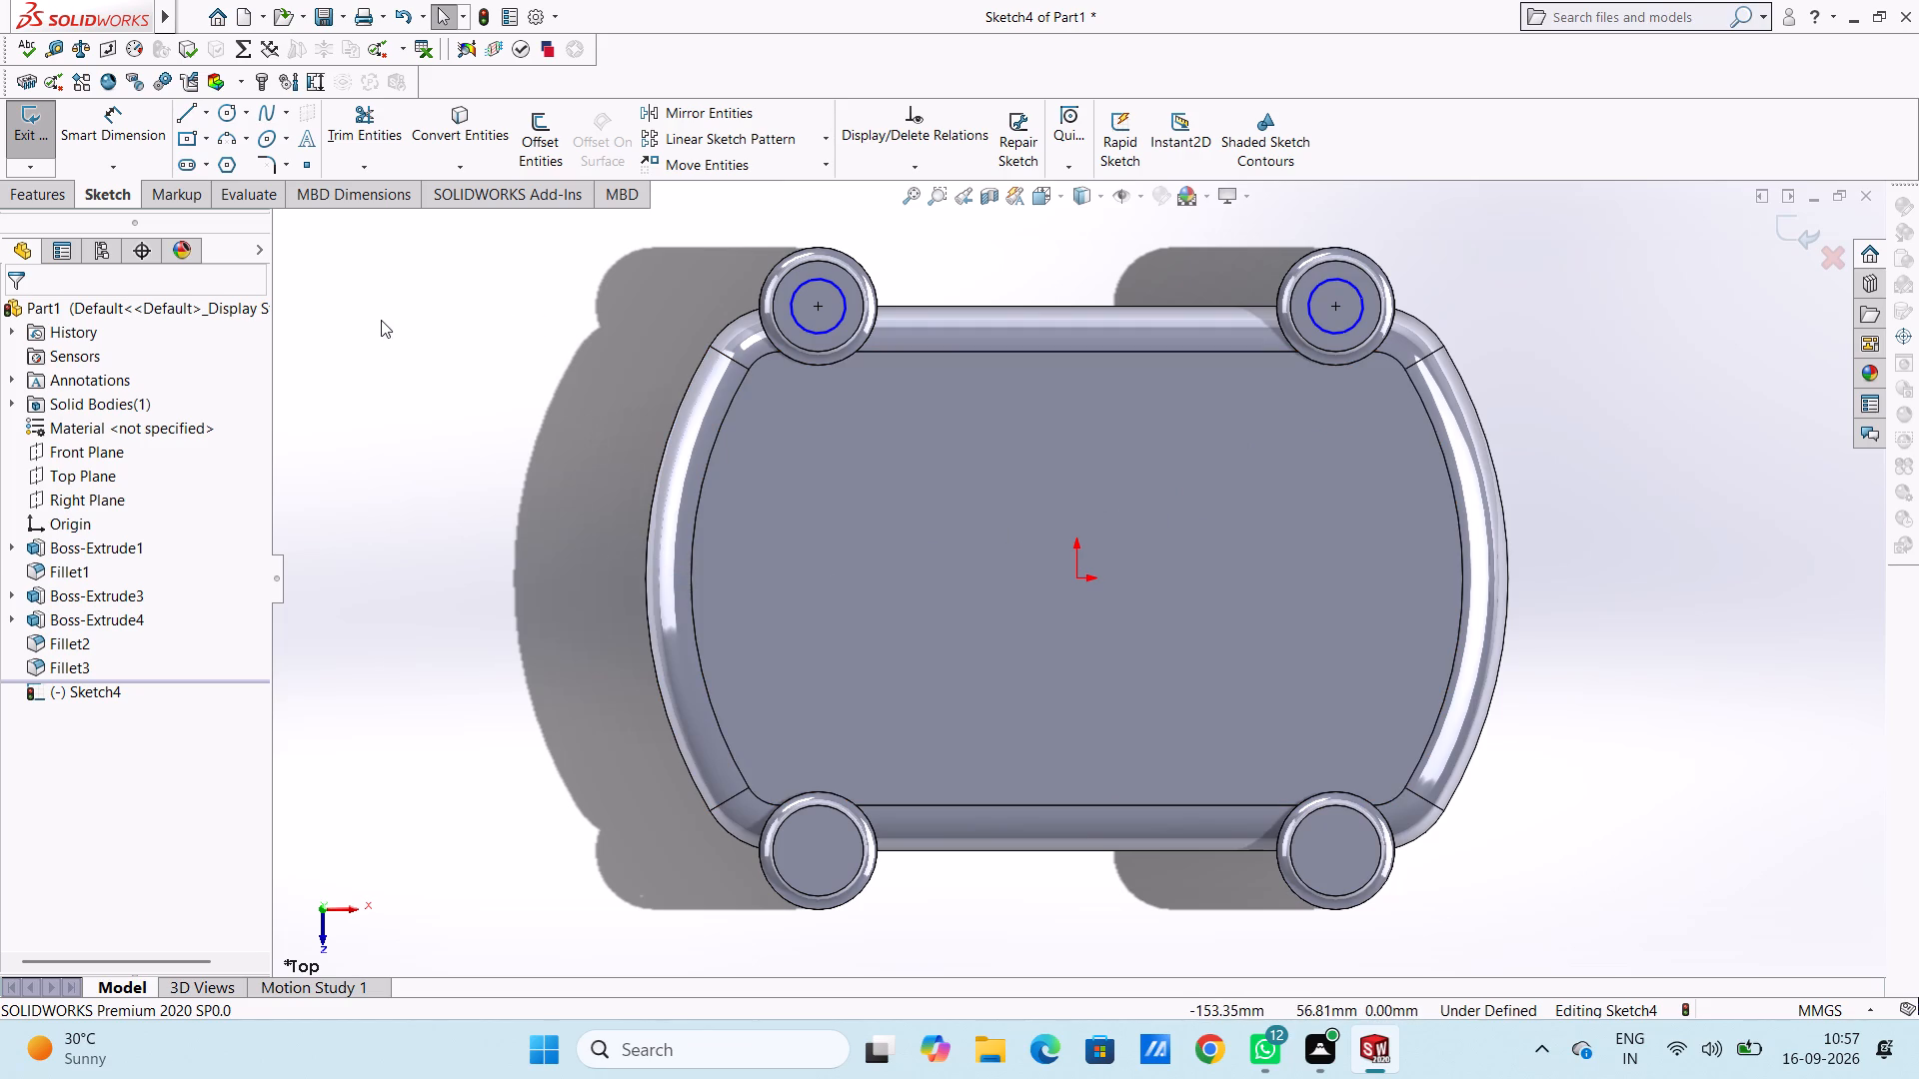
Dimension both circles on the upper bosses with a diameter of 12 mm.
click(152, 126)
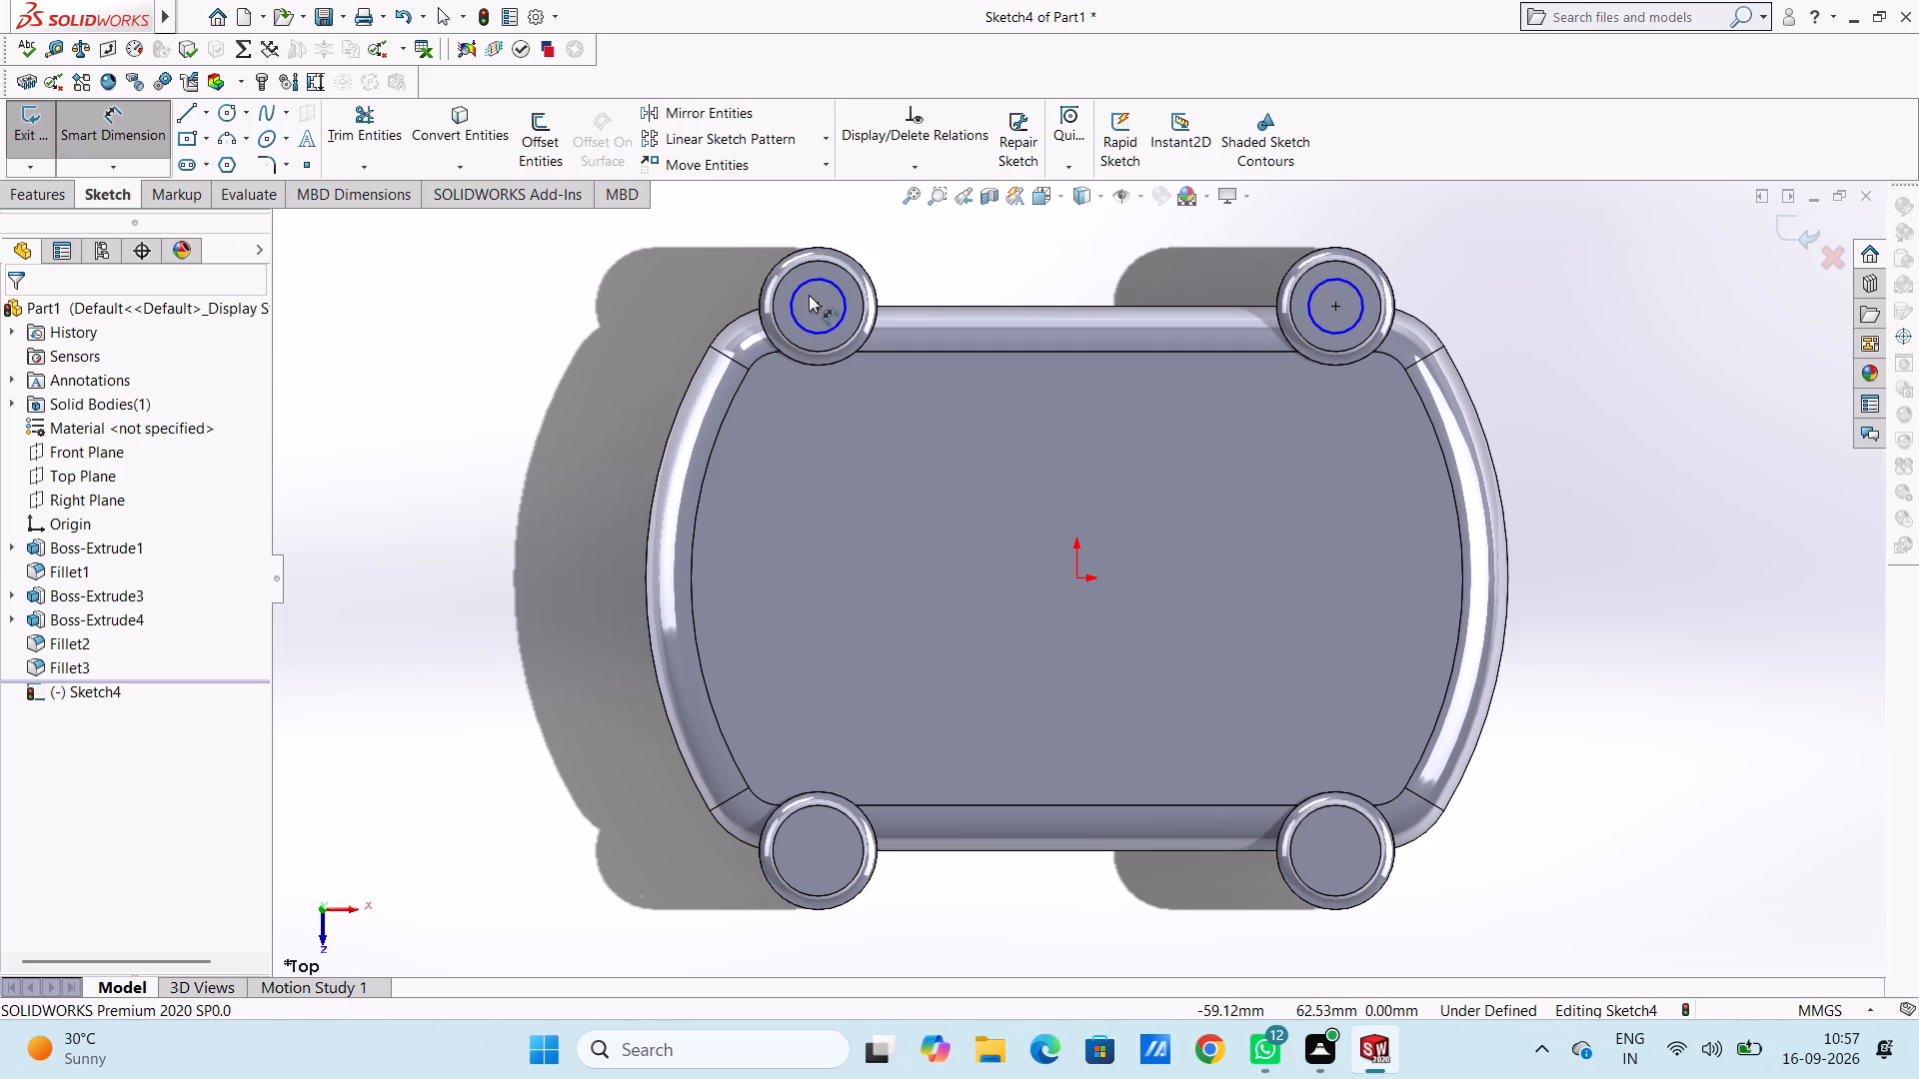
click(798, 296)
click(458, 407)
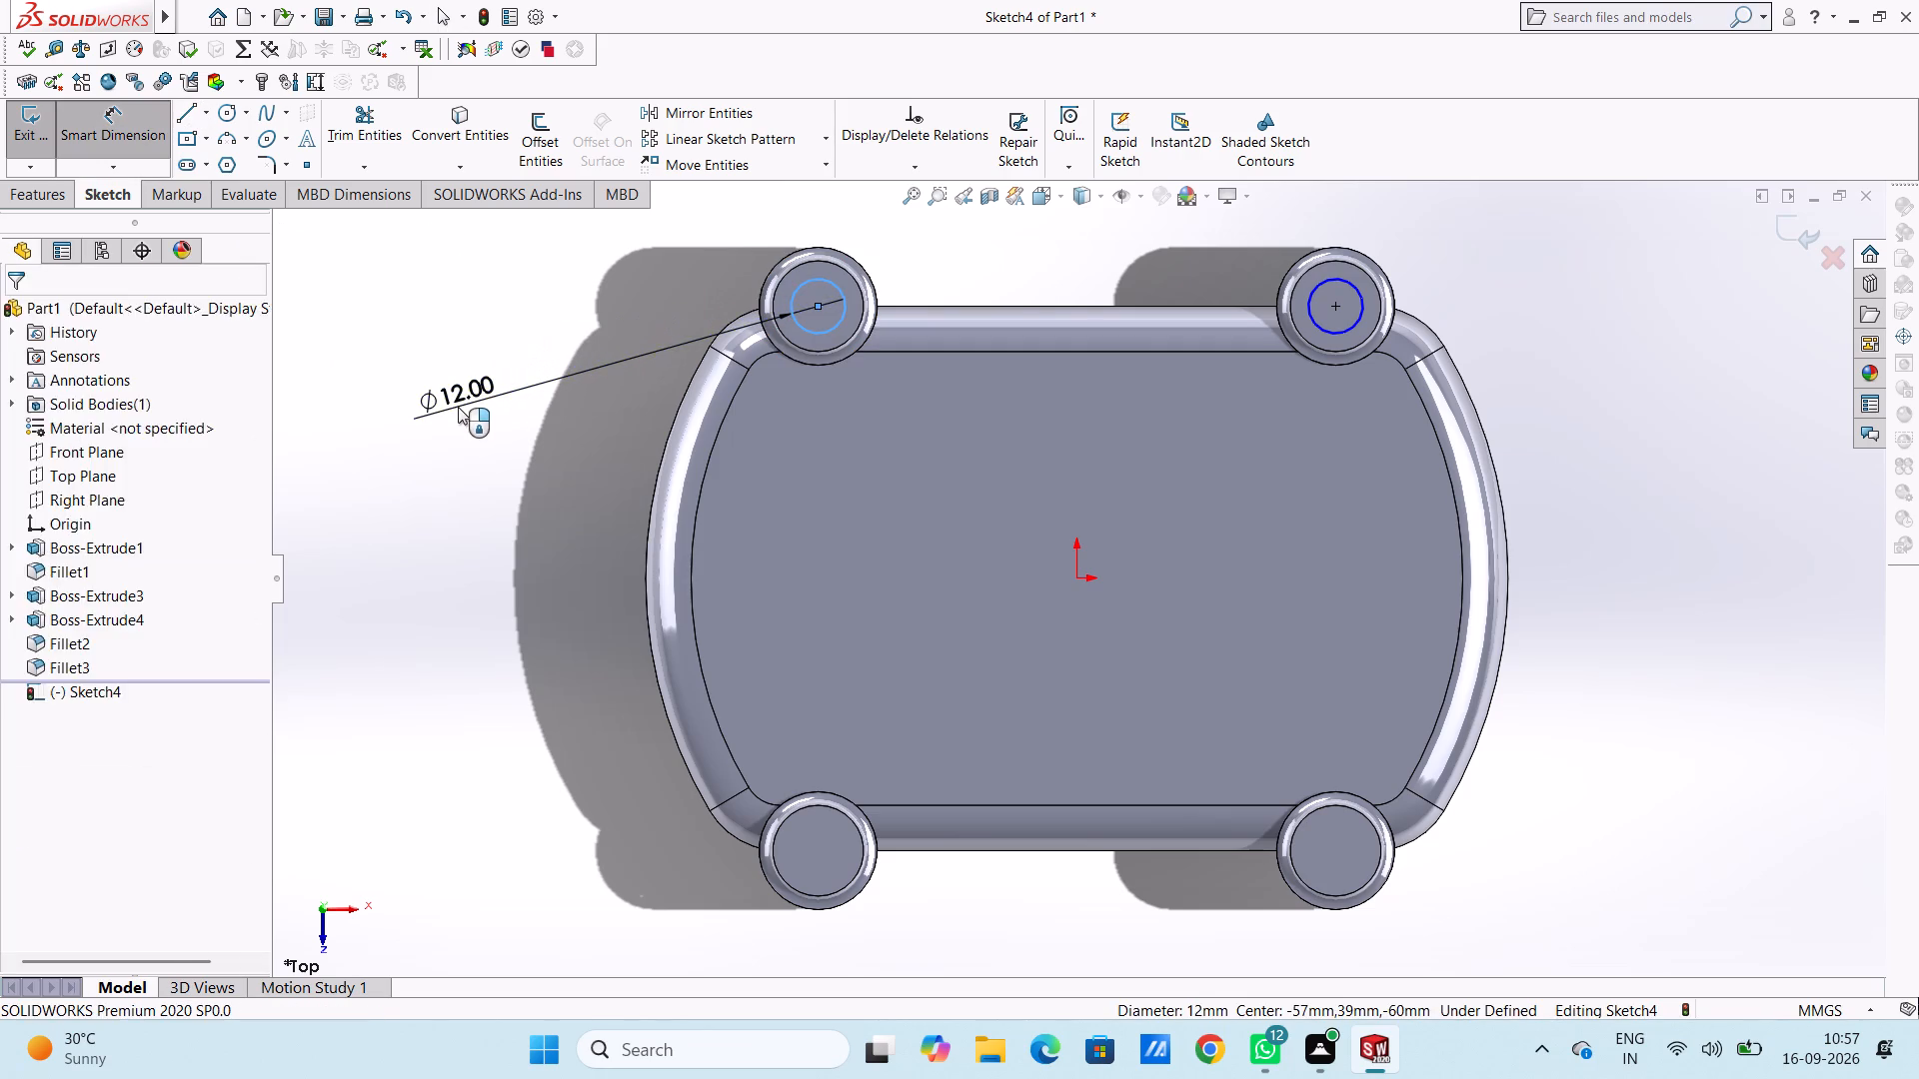
click(369, 378)
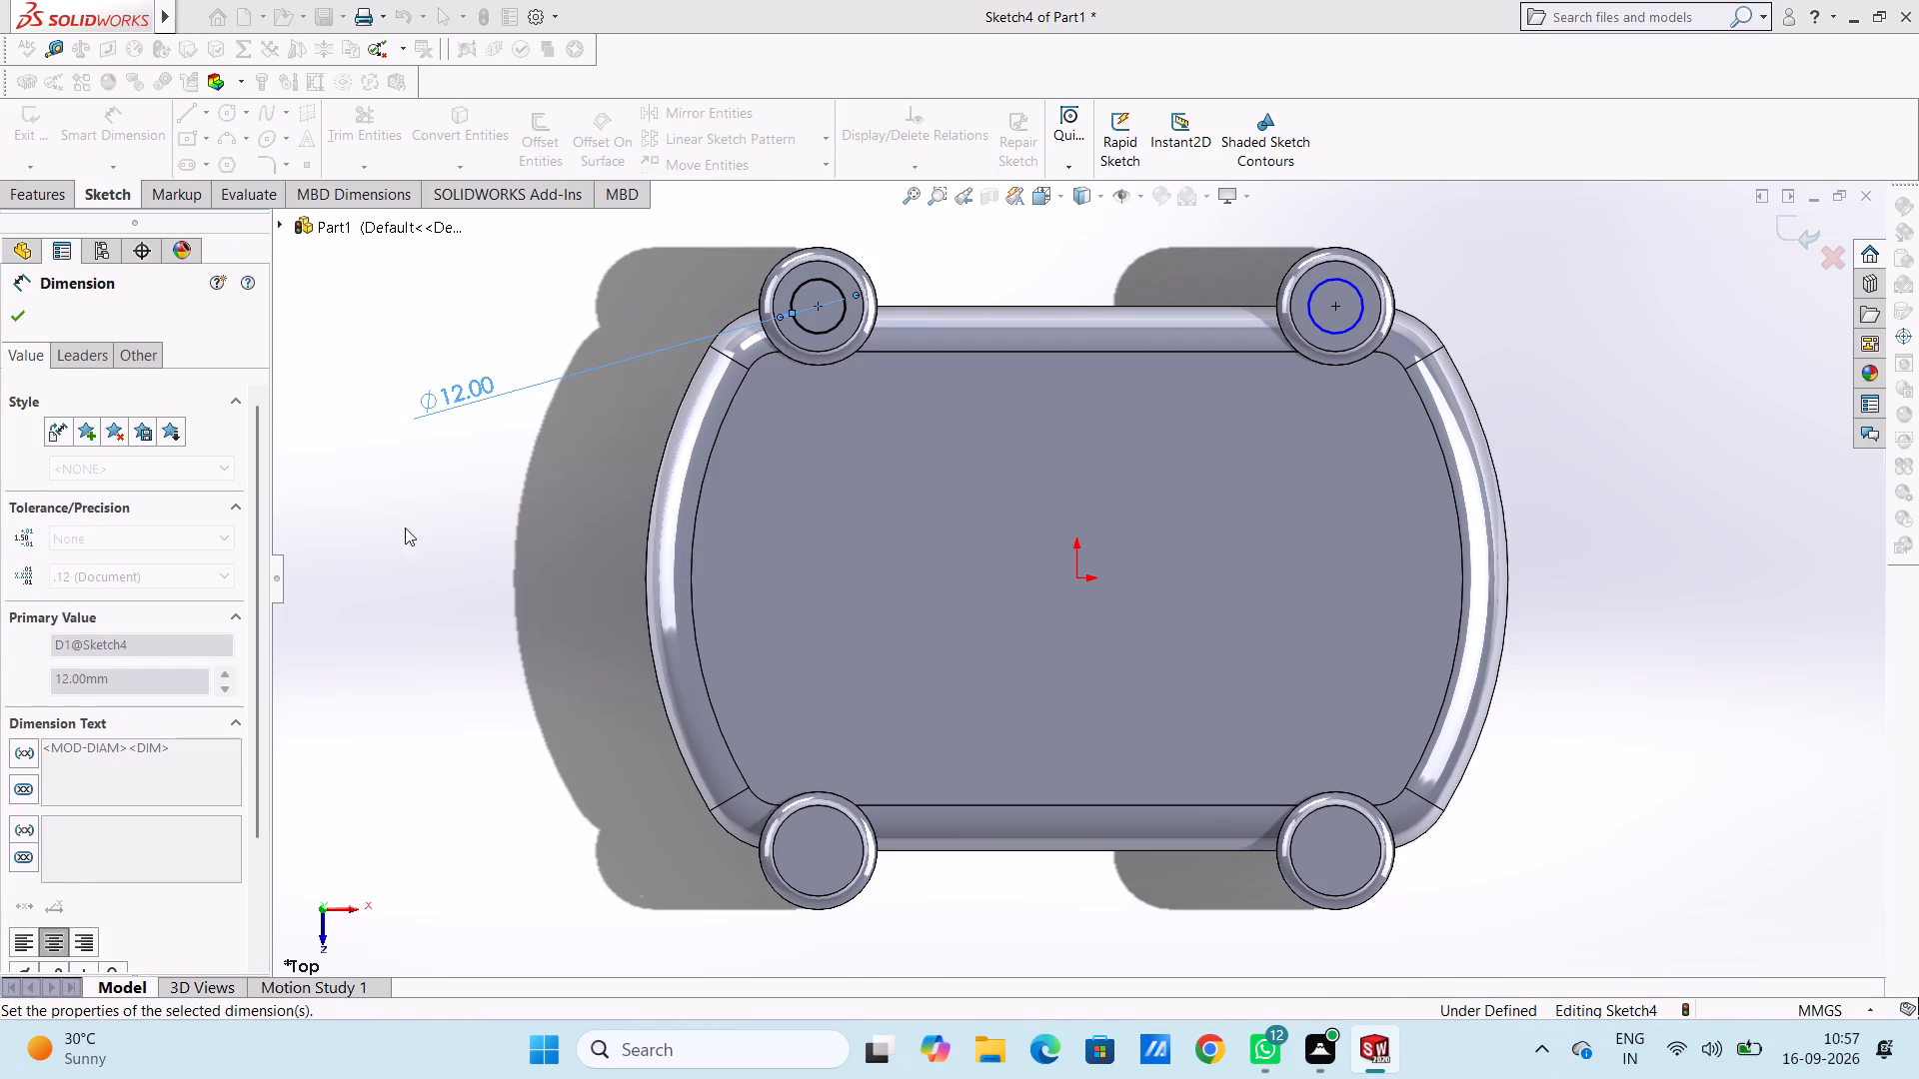
click(428, 570)
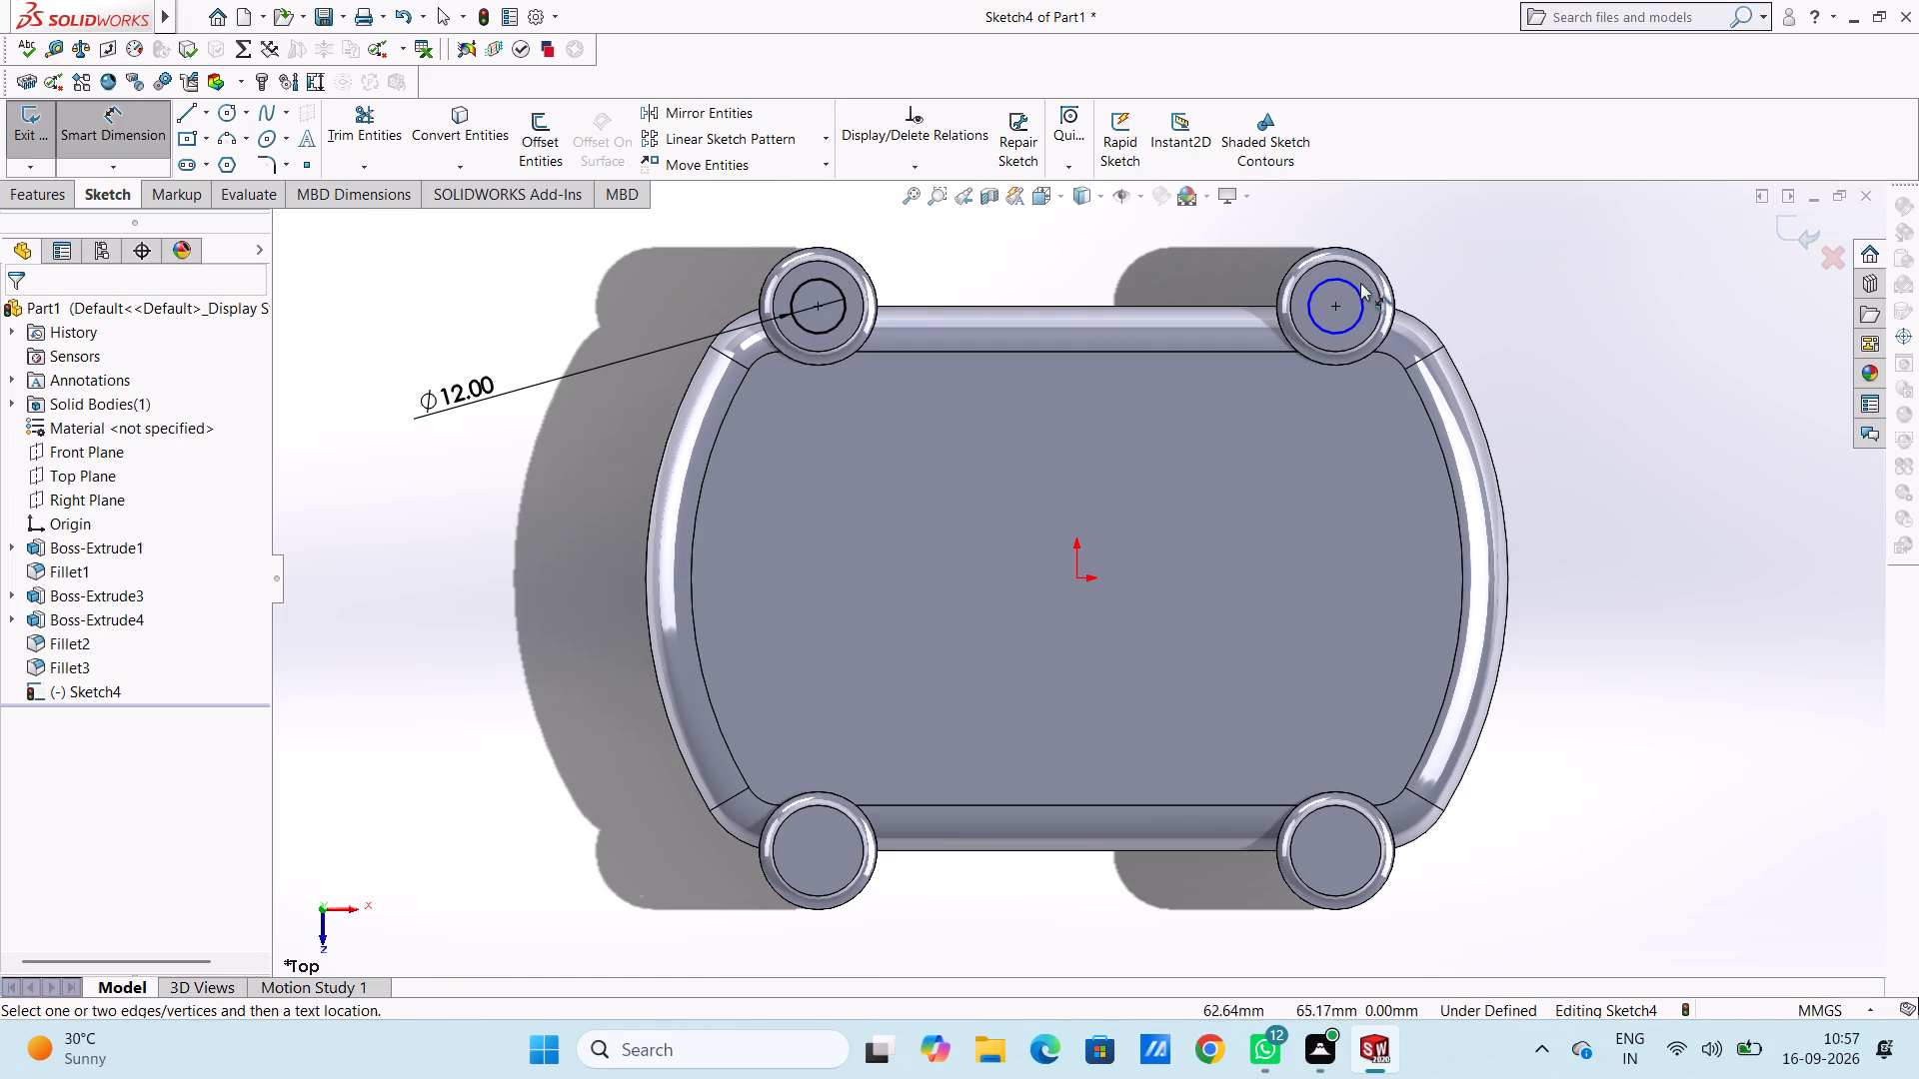
click(1355, 293)
click(1588, 261)
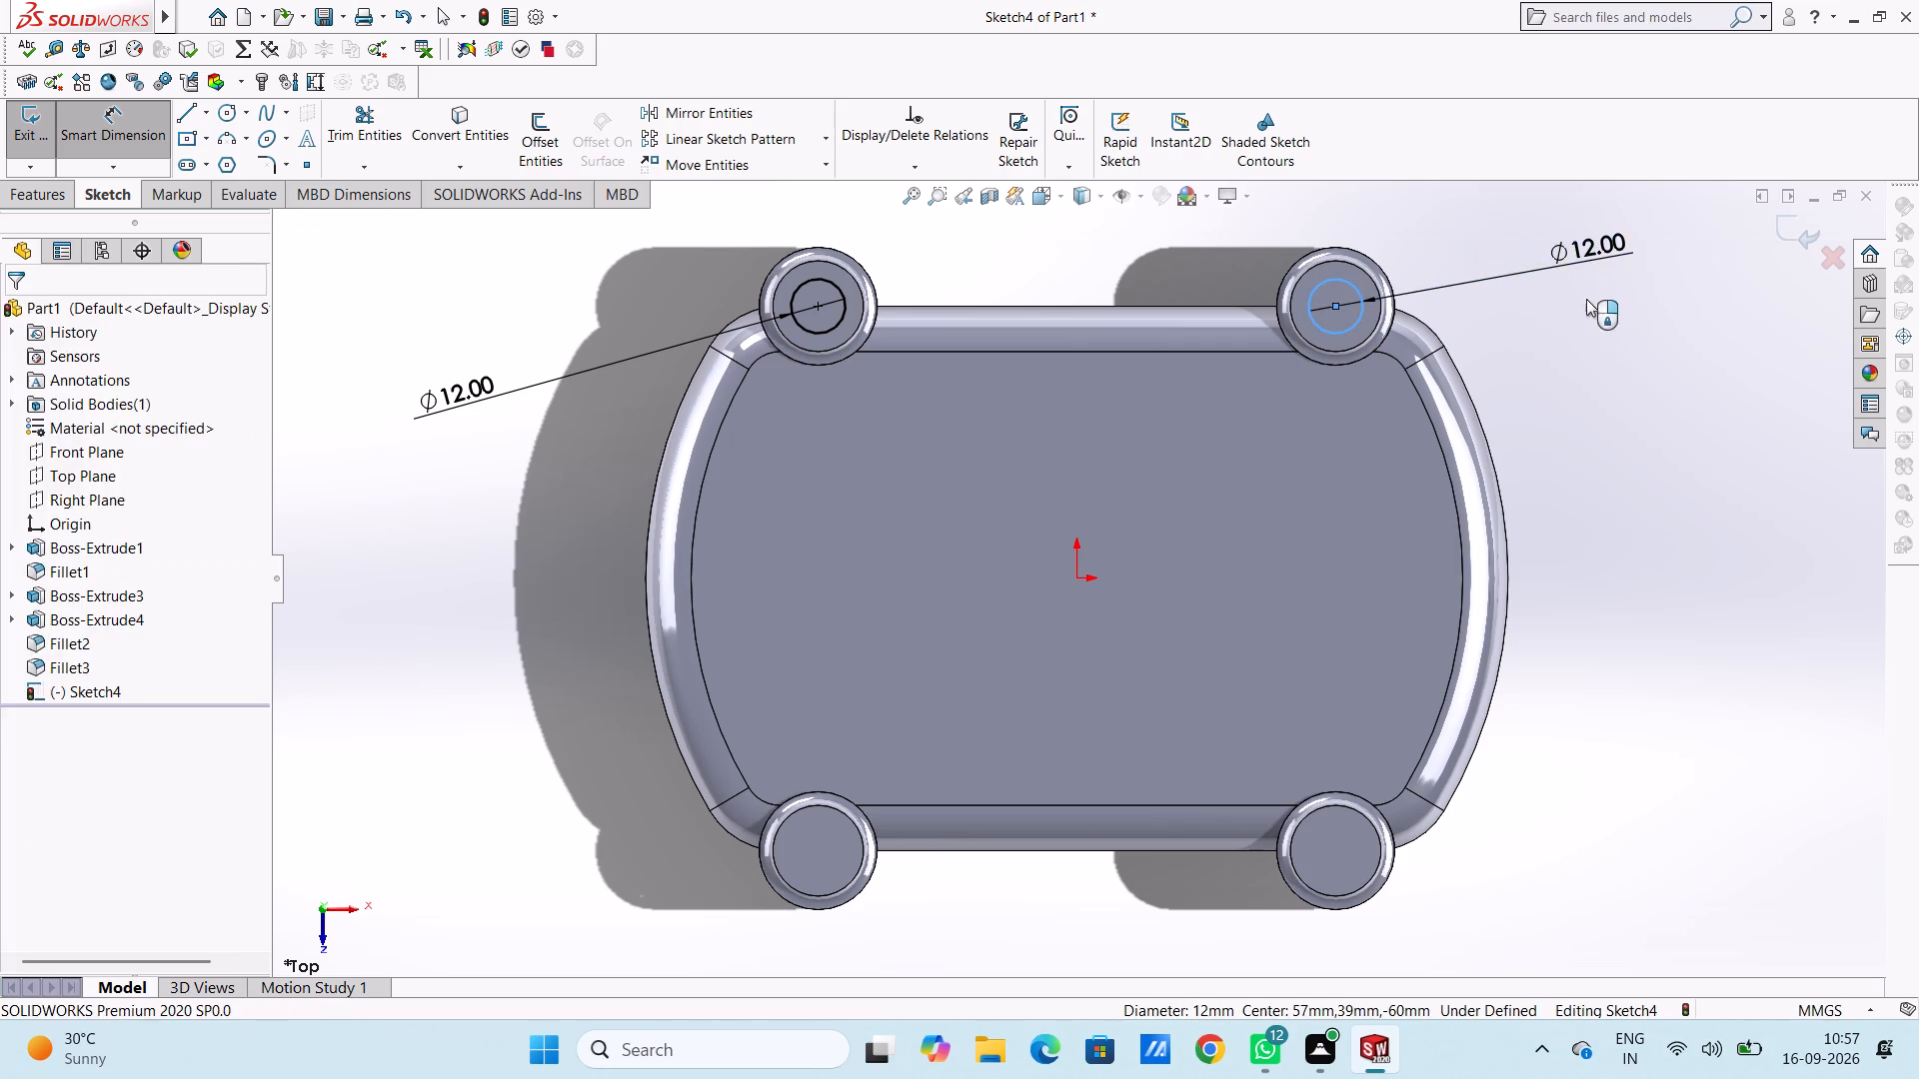
click(1506, 243)
click(1505, 233)
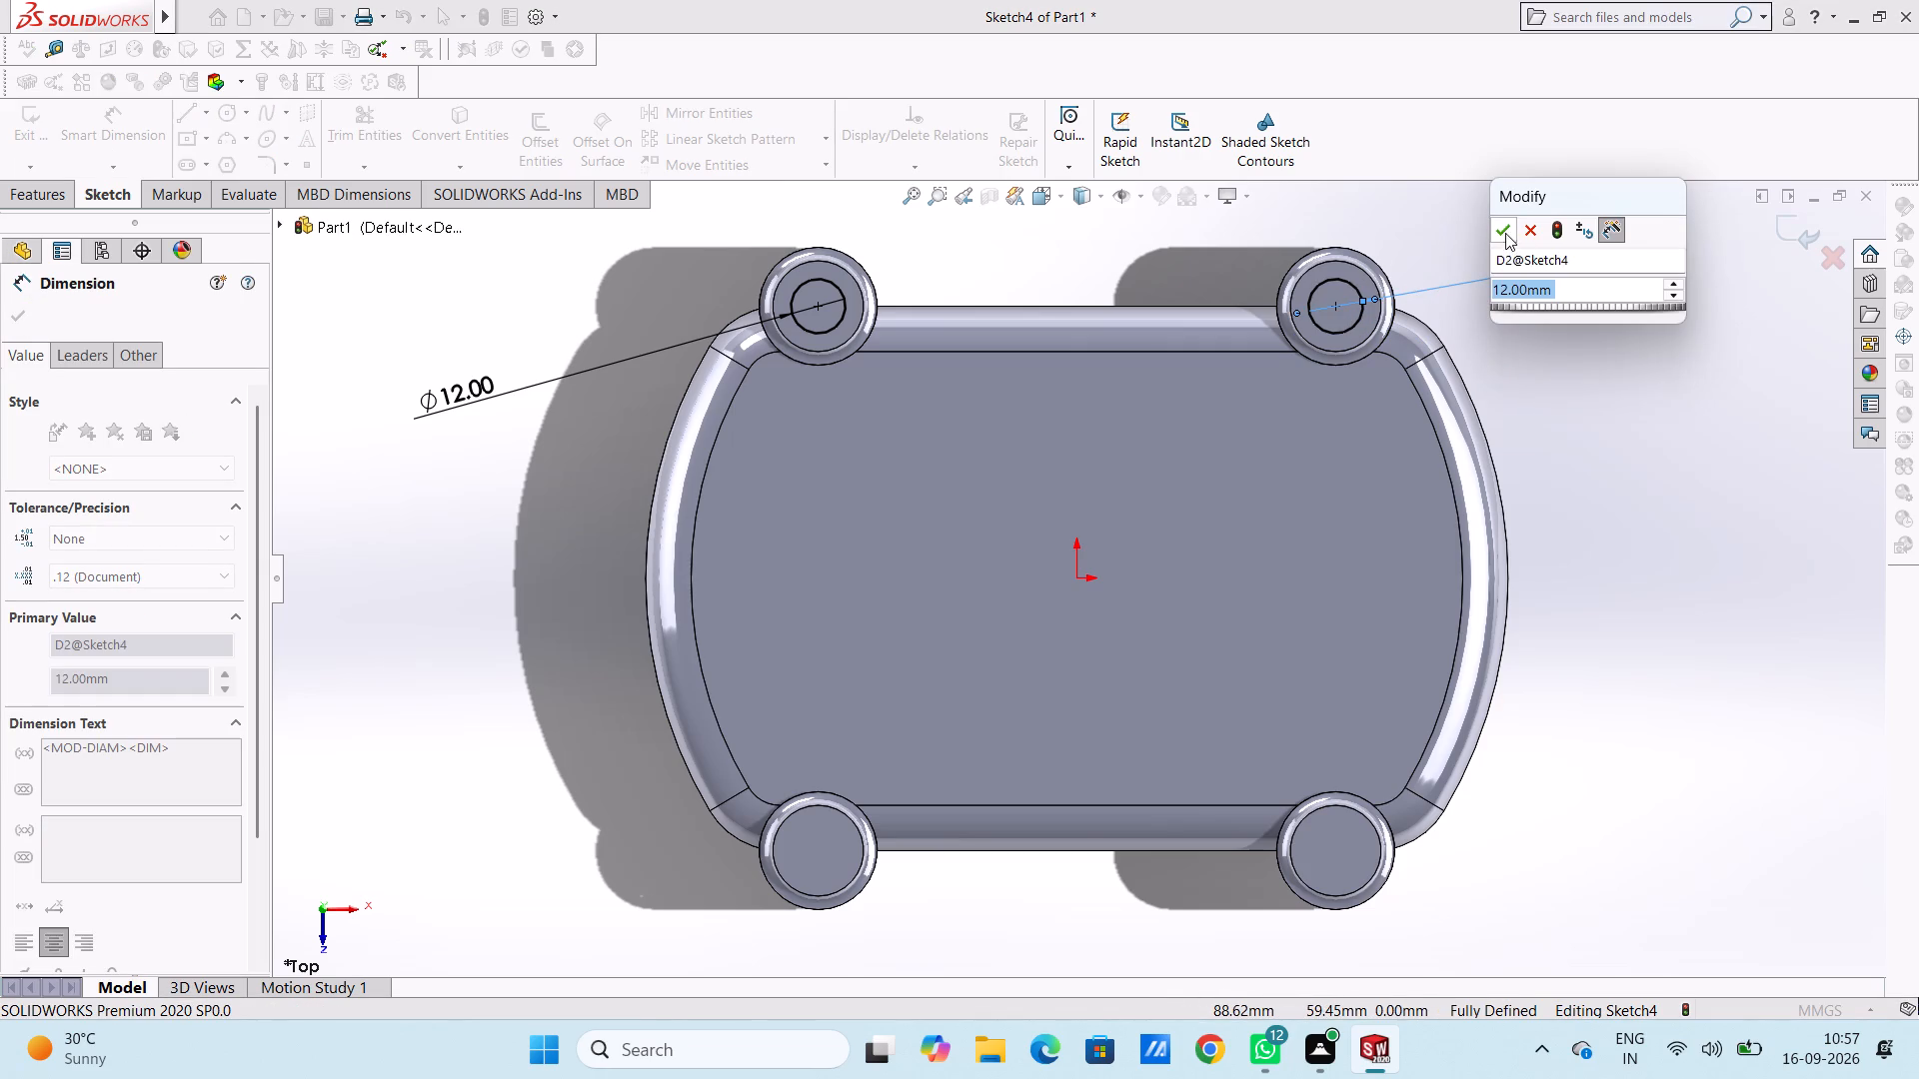
click(1540, 351)
Draw a horizontal line about 169 mm long through the origin, joining the midpoints of the block's two inner arc edges.
click(186, 110)
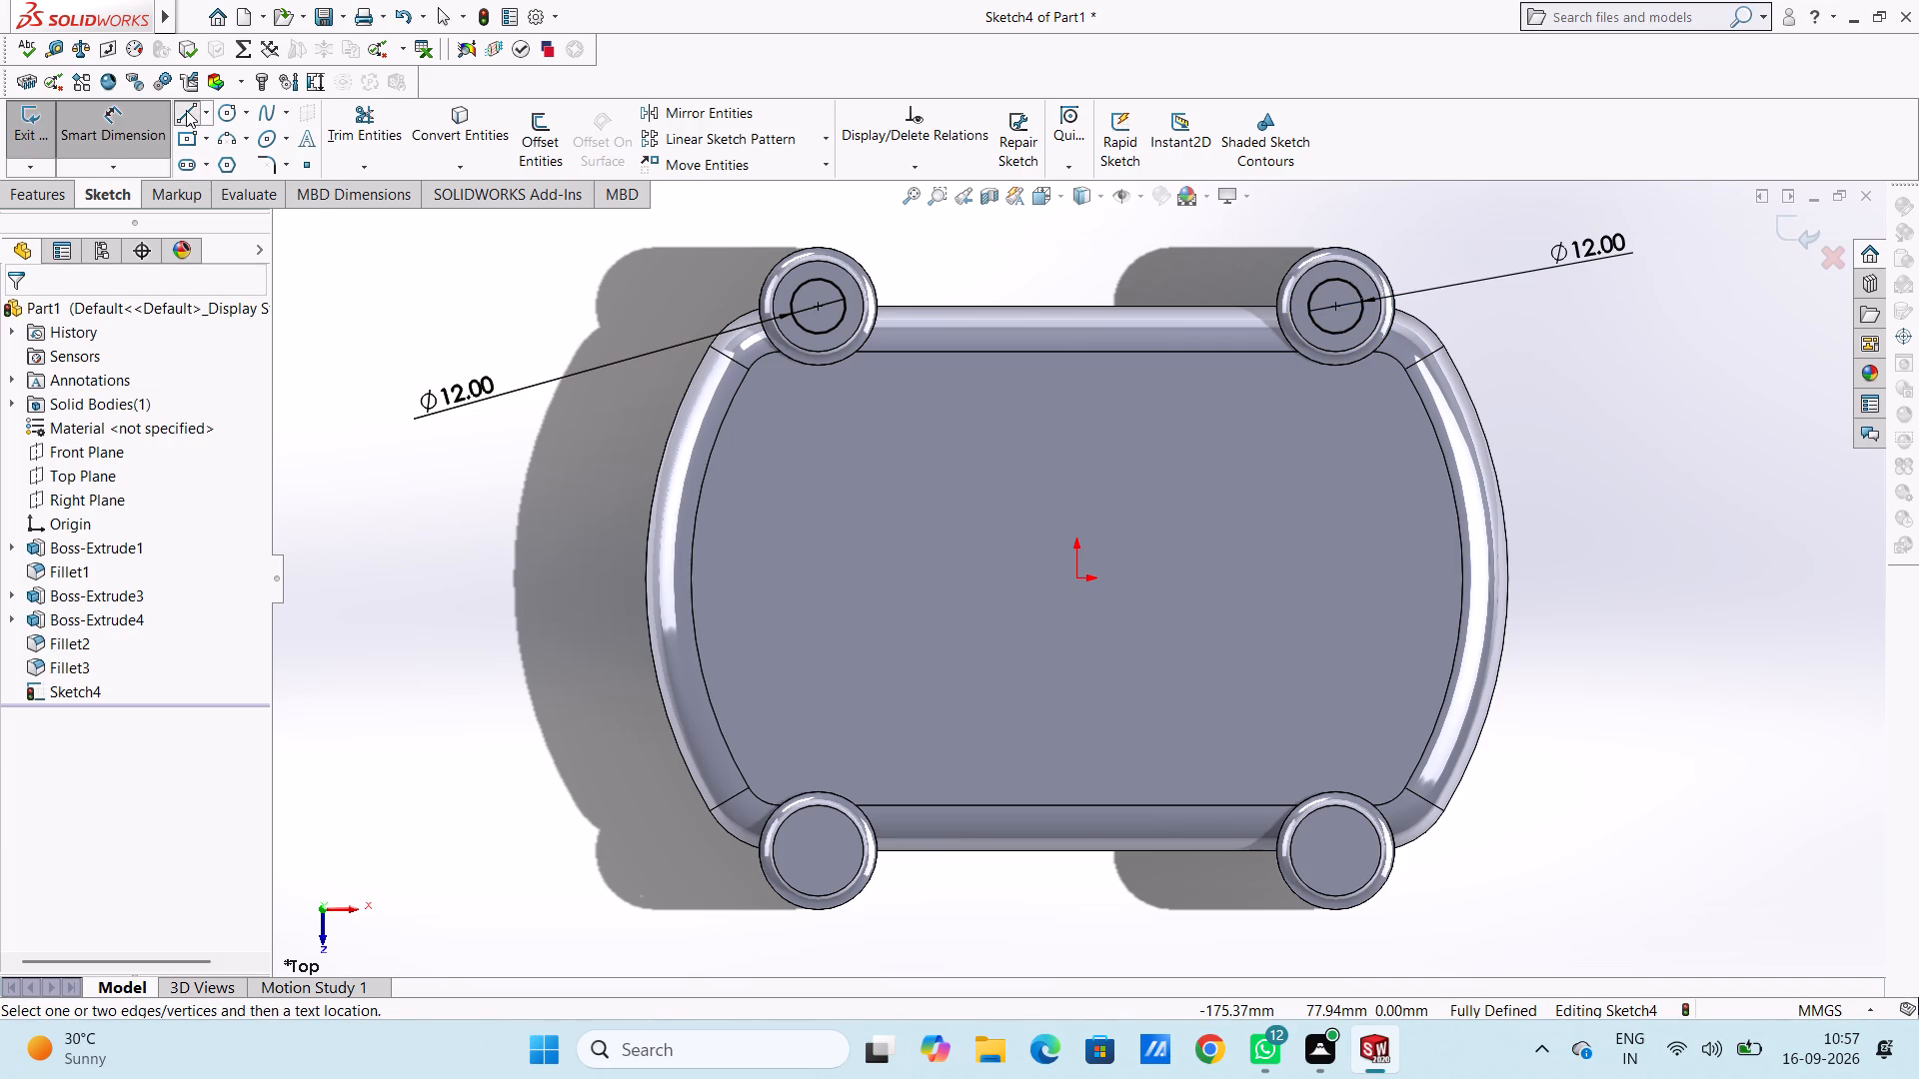
click(693, 580)
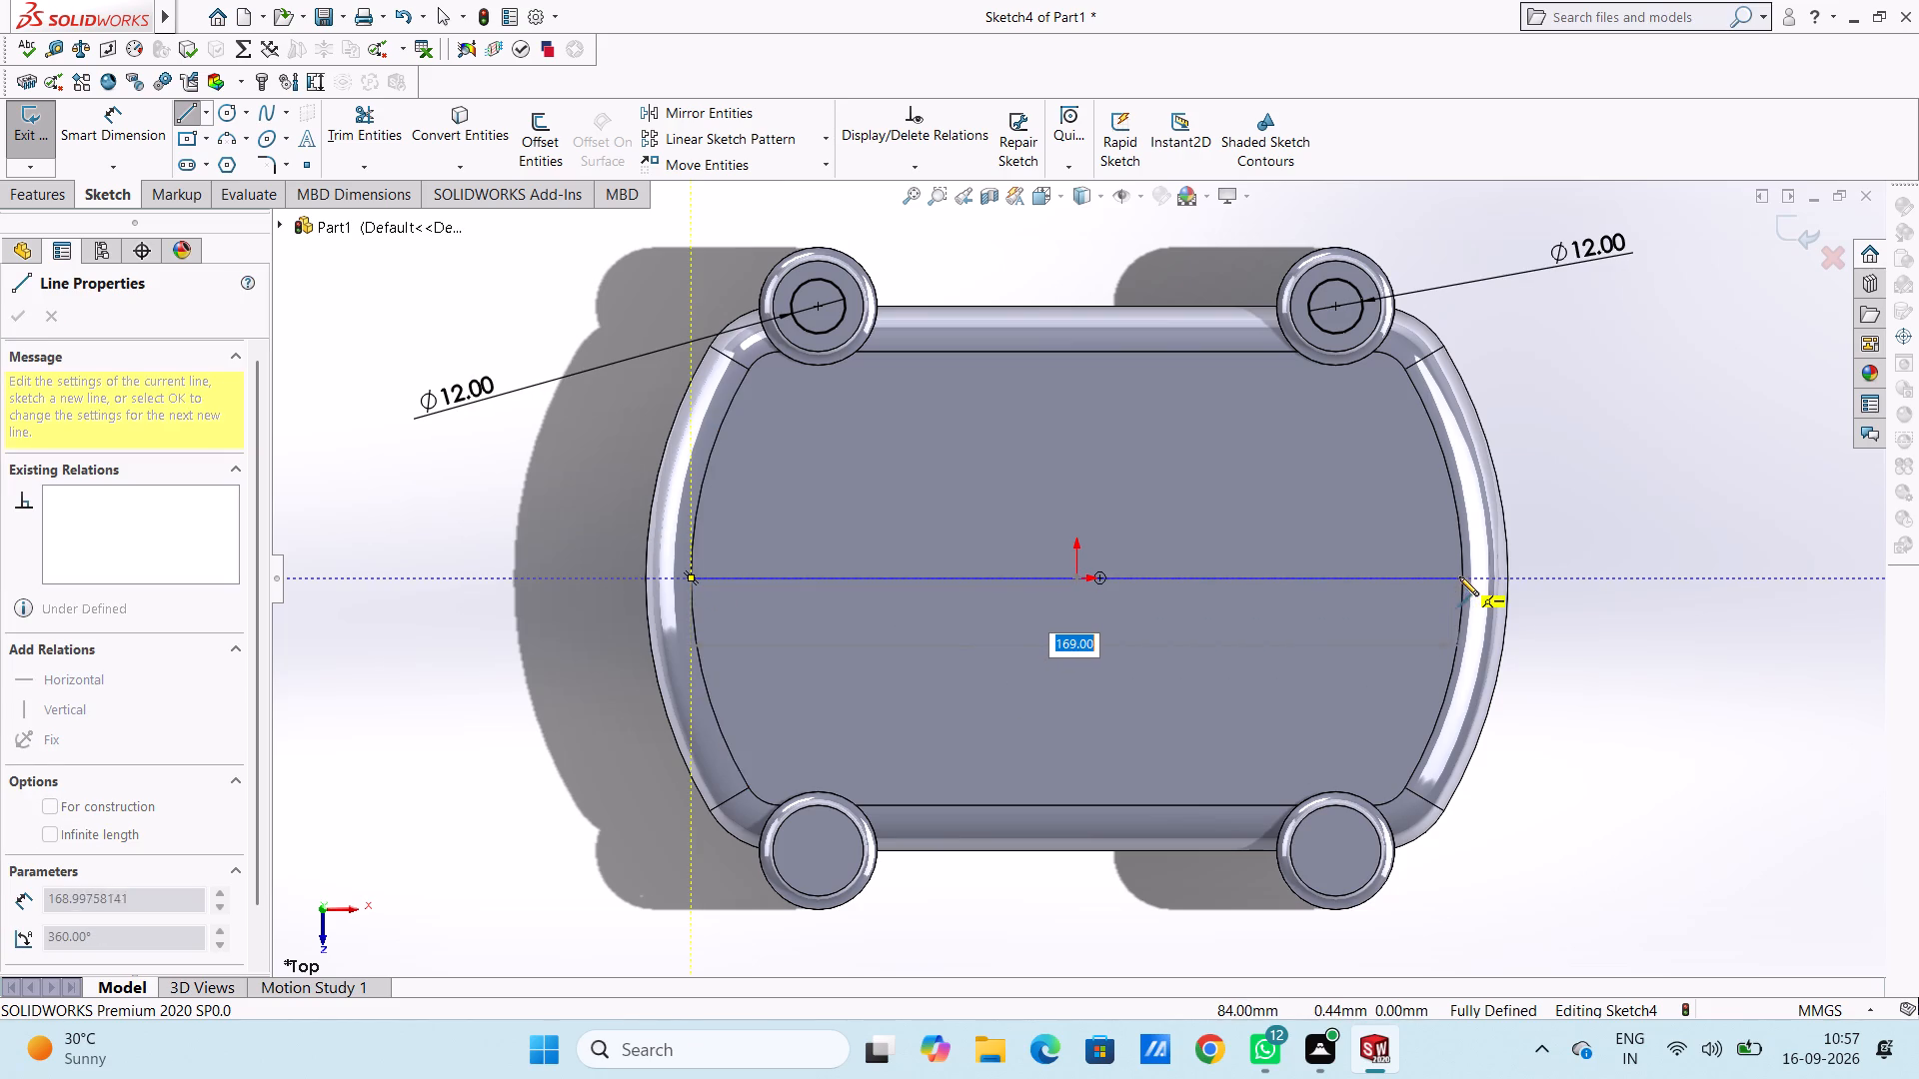
click(1462, 576)
key(Escape)
key(Escape)
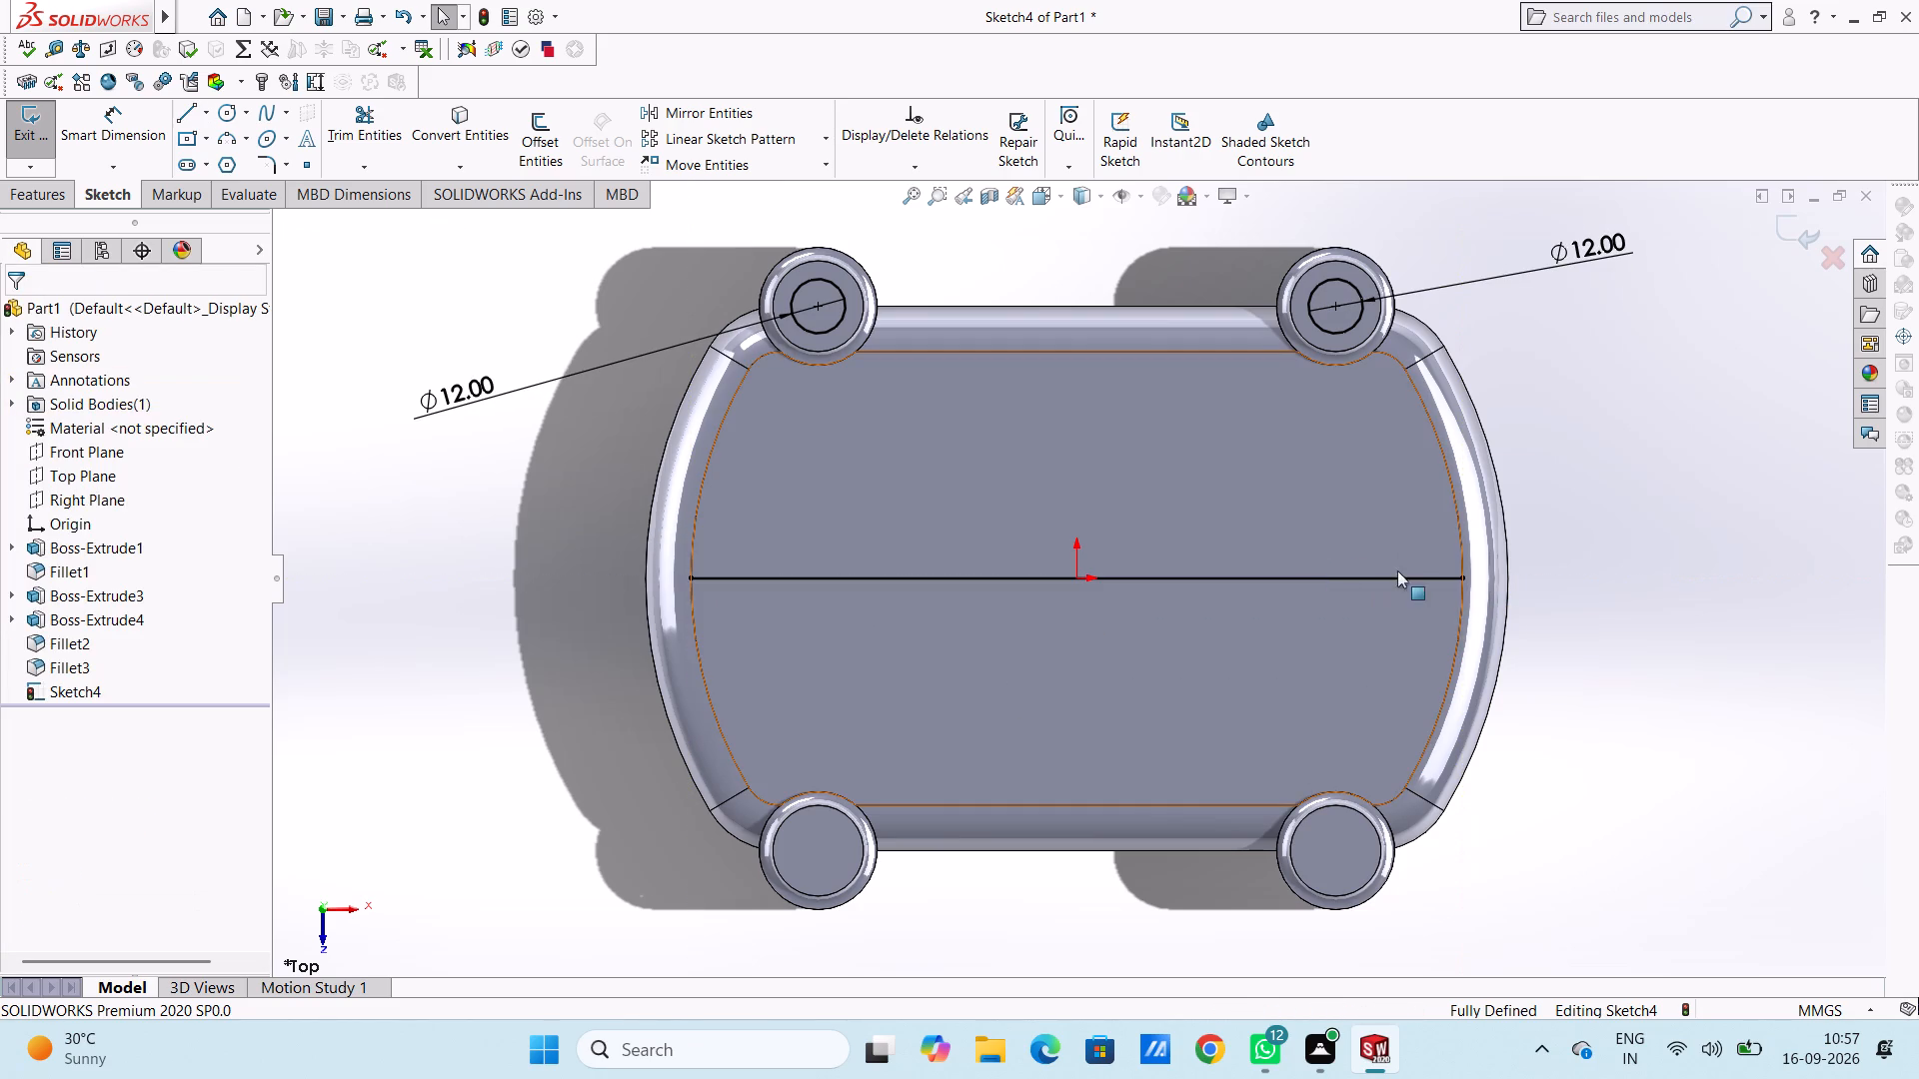
Mirror the two 12 mm circles about the horizontal line onto the two lower bosses, keeping the originals.
click(738, 100)
click(843, 290)
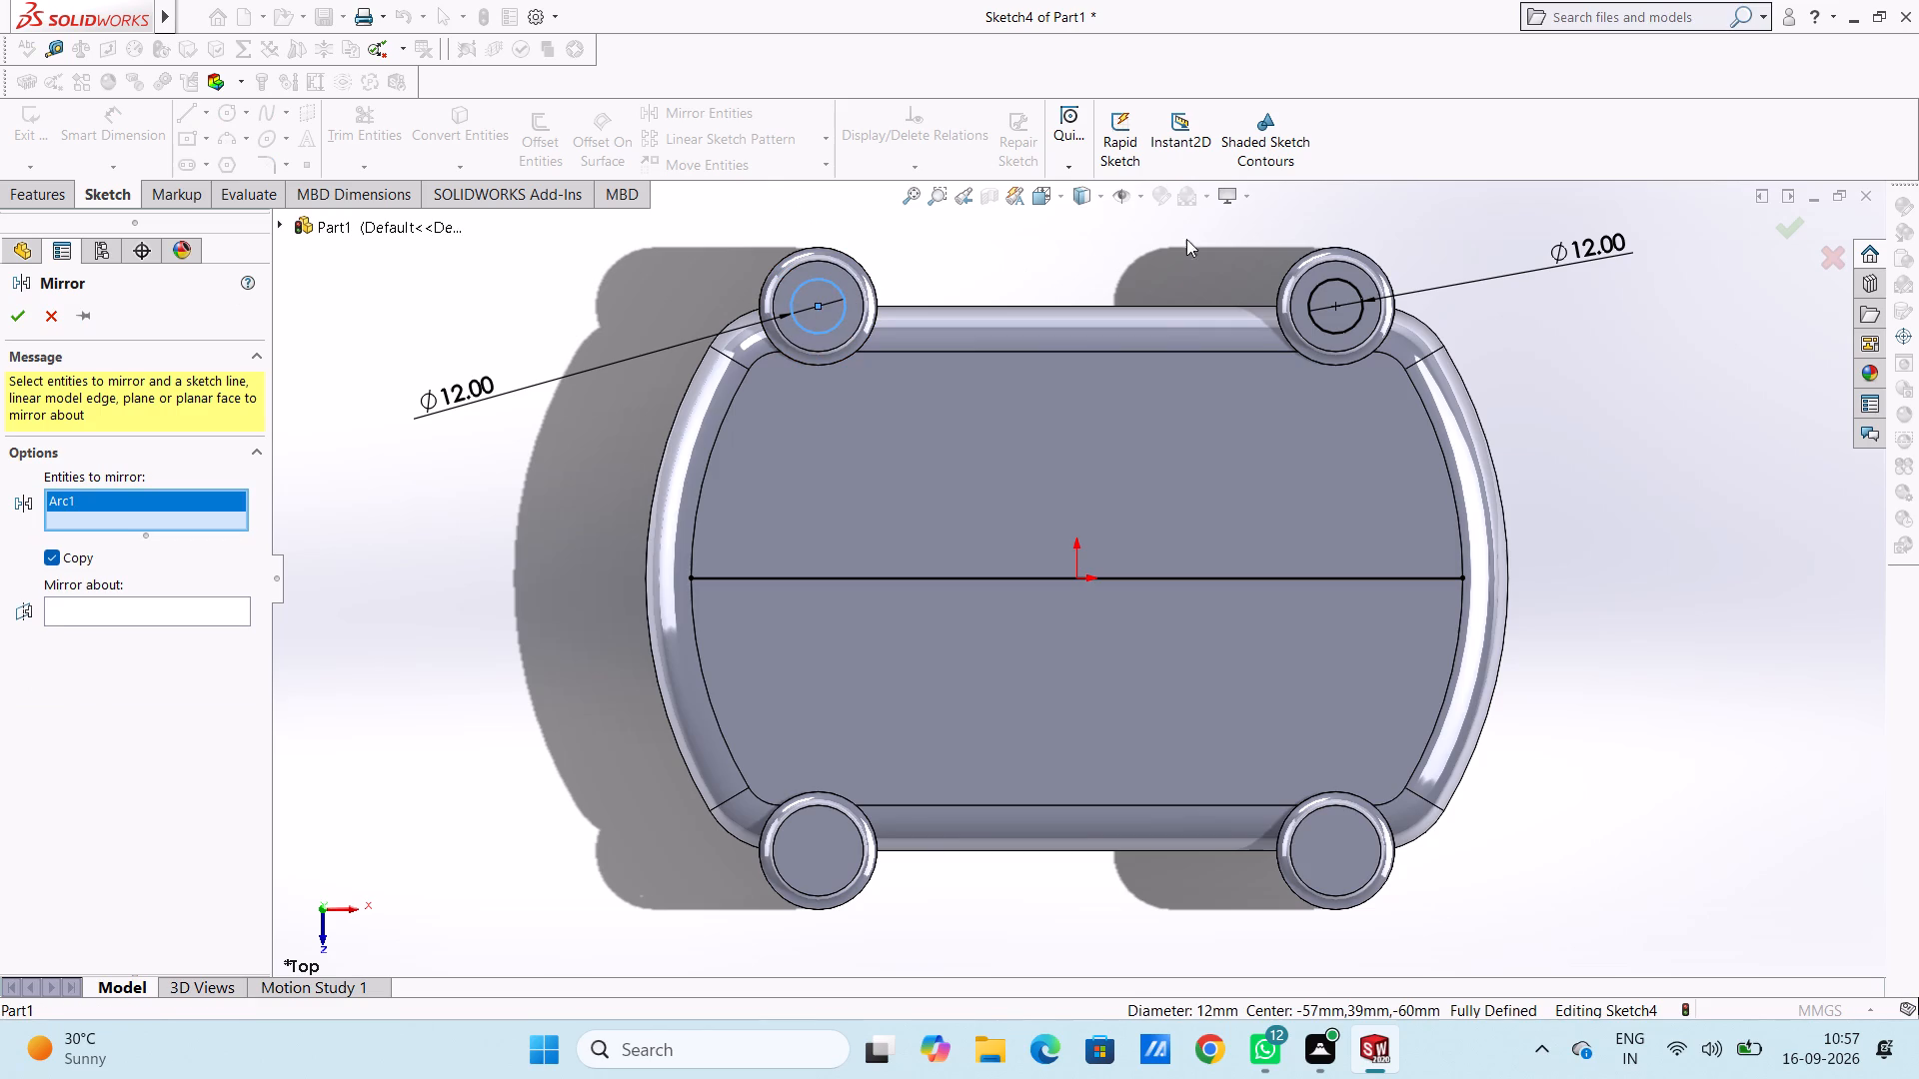
click(1345, 281)
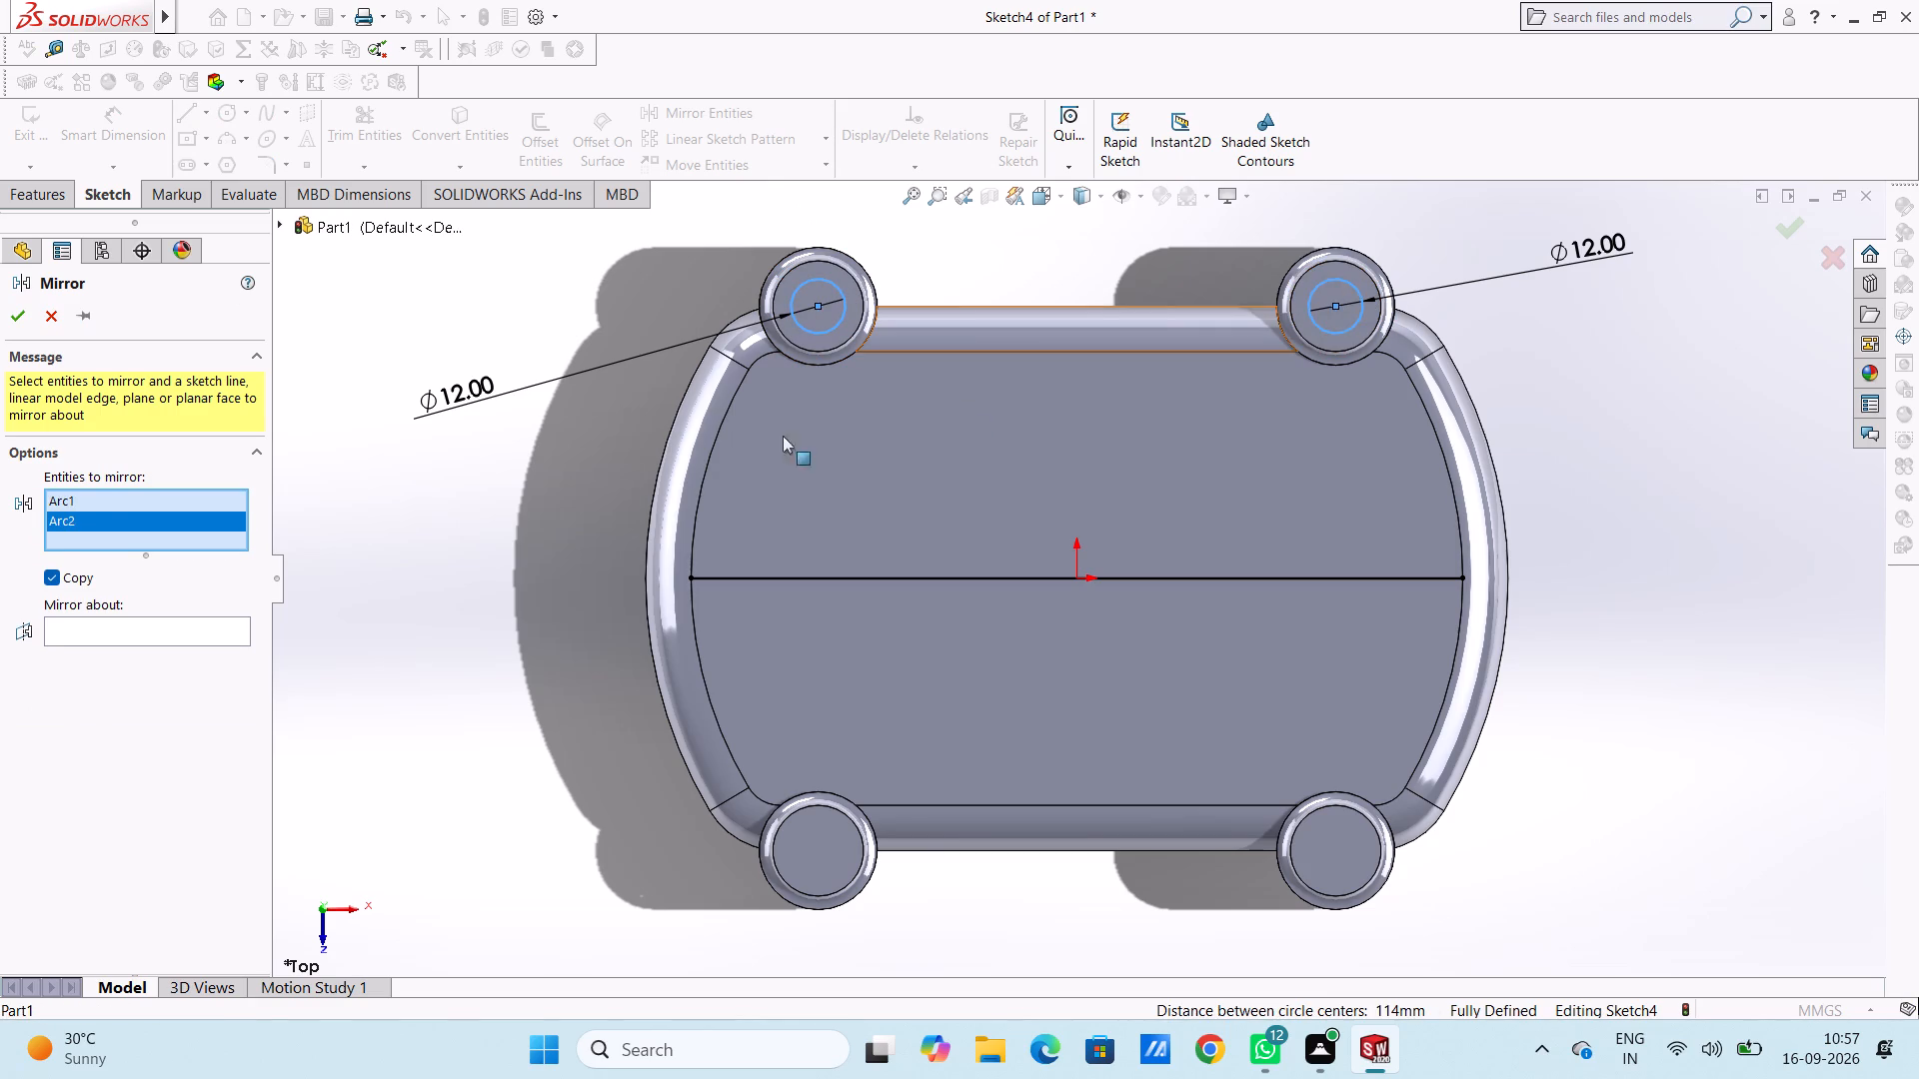
click(209, 633)
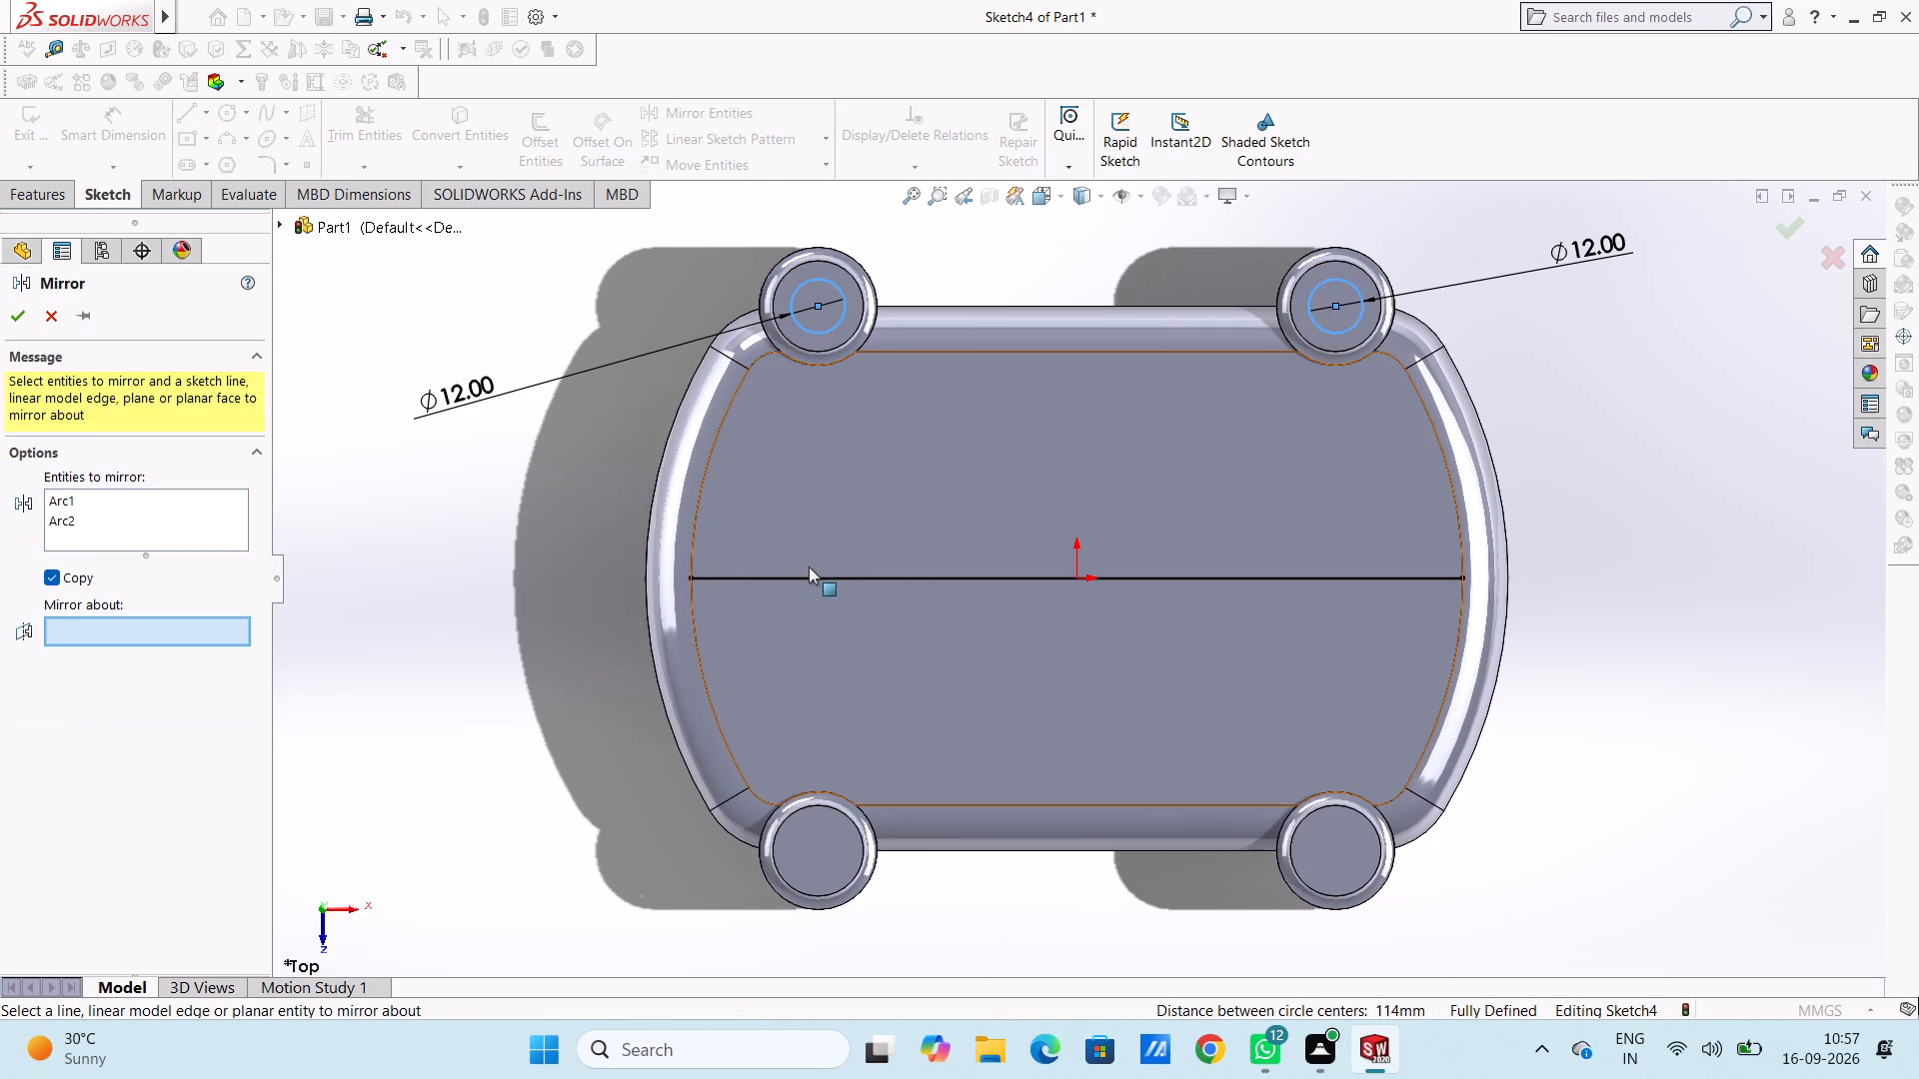
click(815, 575)
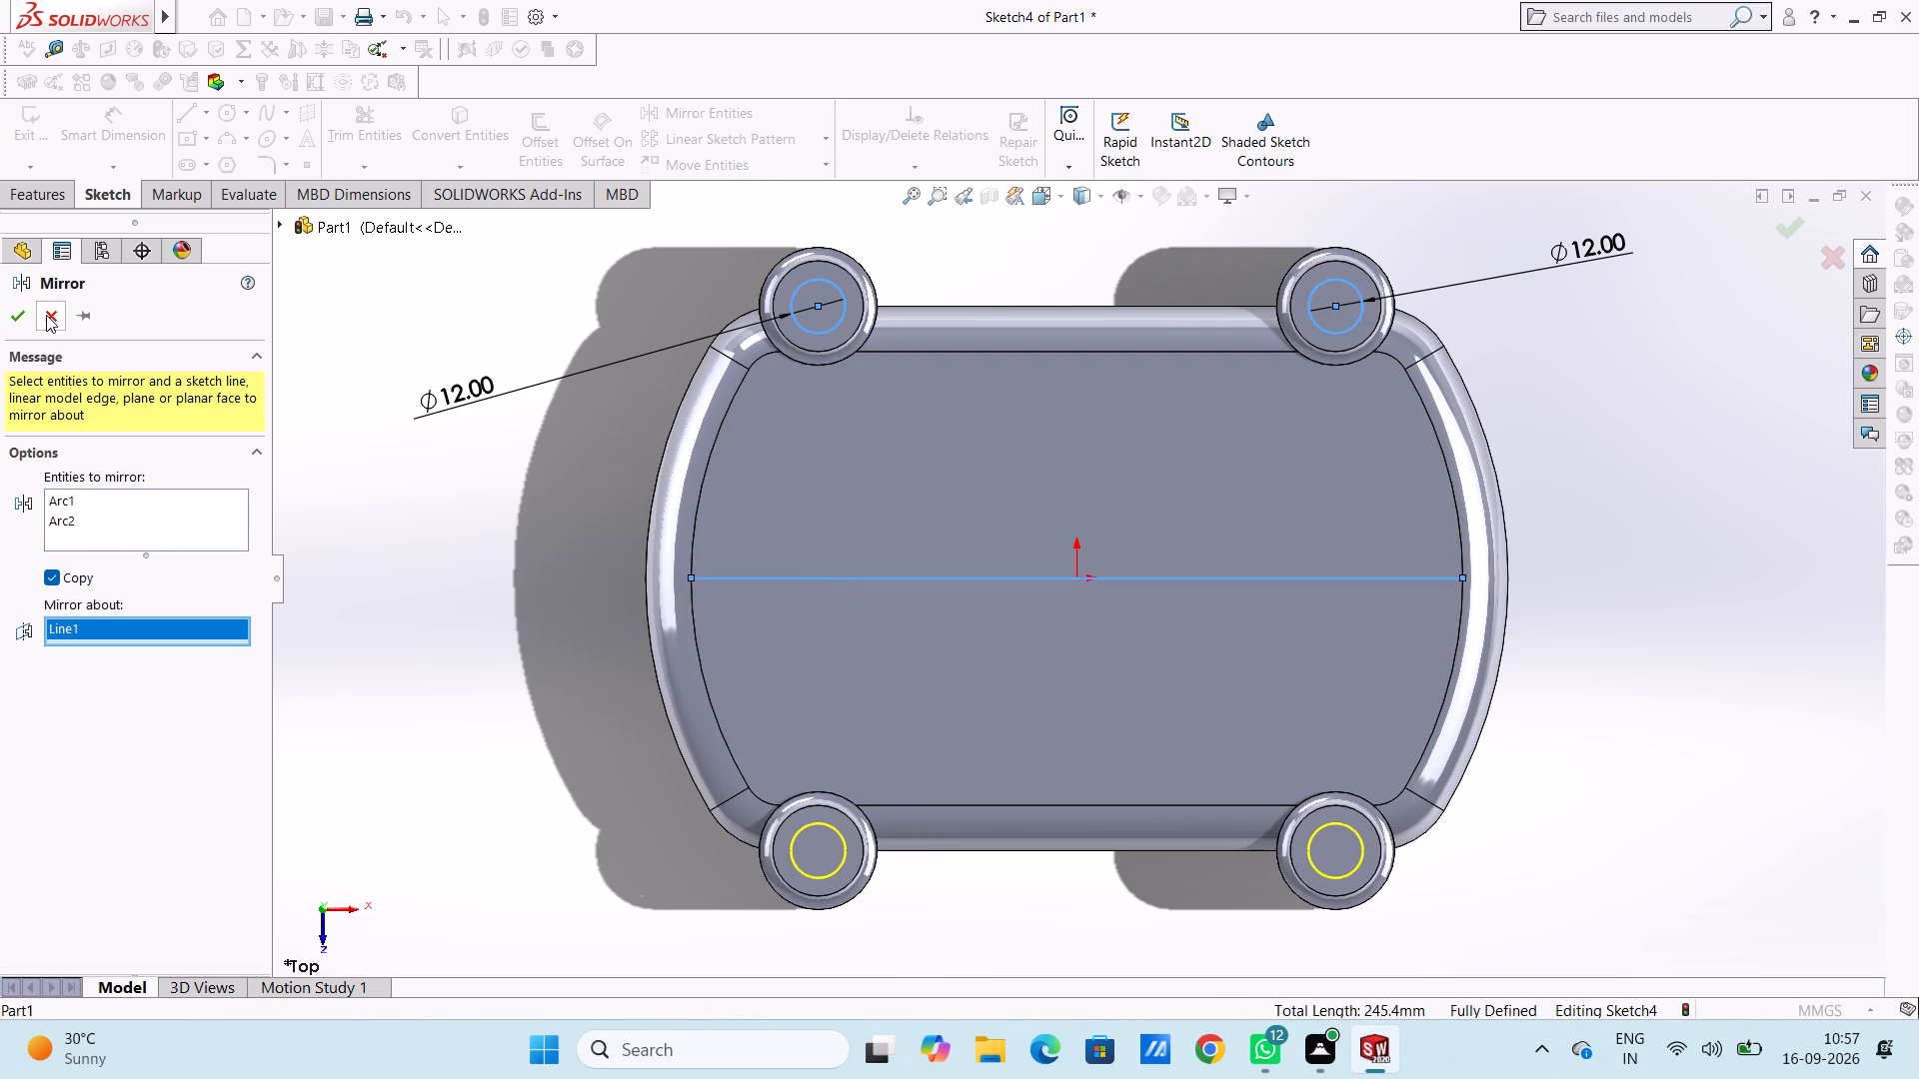
click(26, 320)
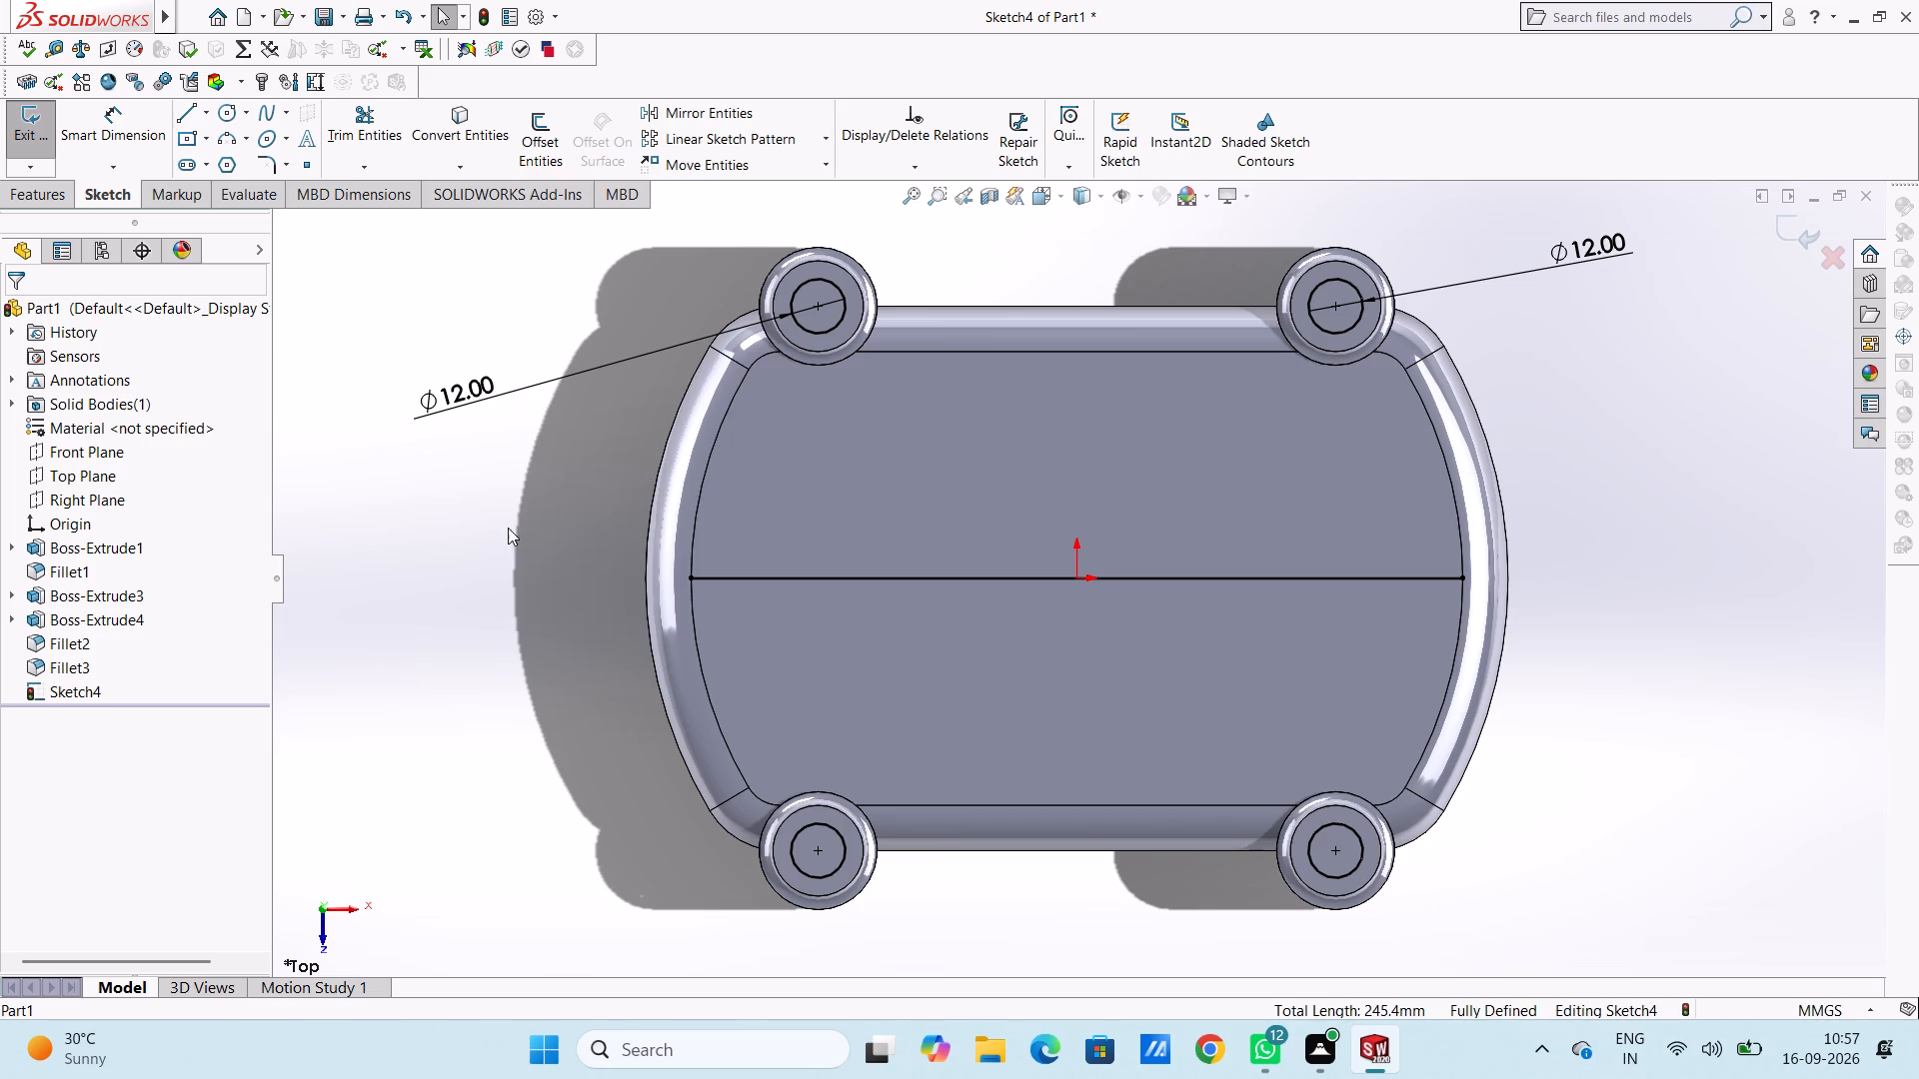
Cut-extrude the four 12 mm circle regions through the corner bosses to a blind depth of 40 mm.
middle_drag(519, 527, 435, 506)
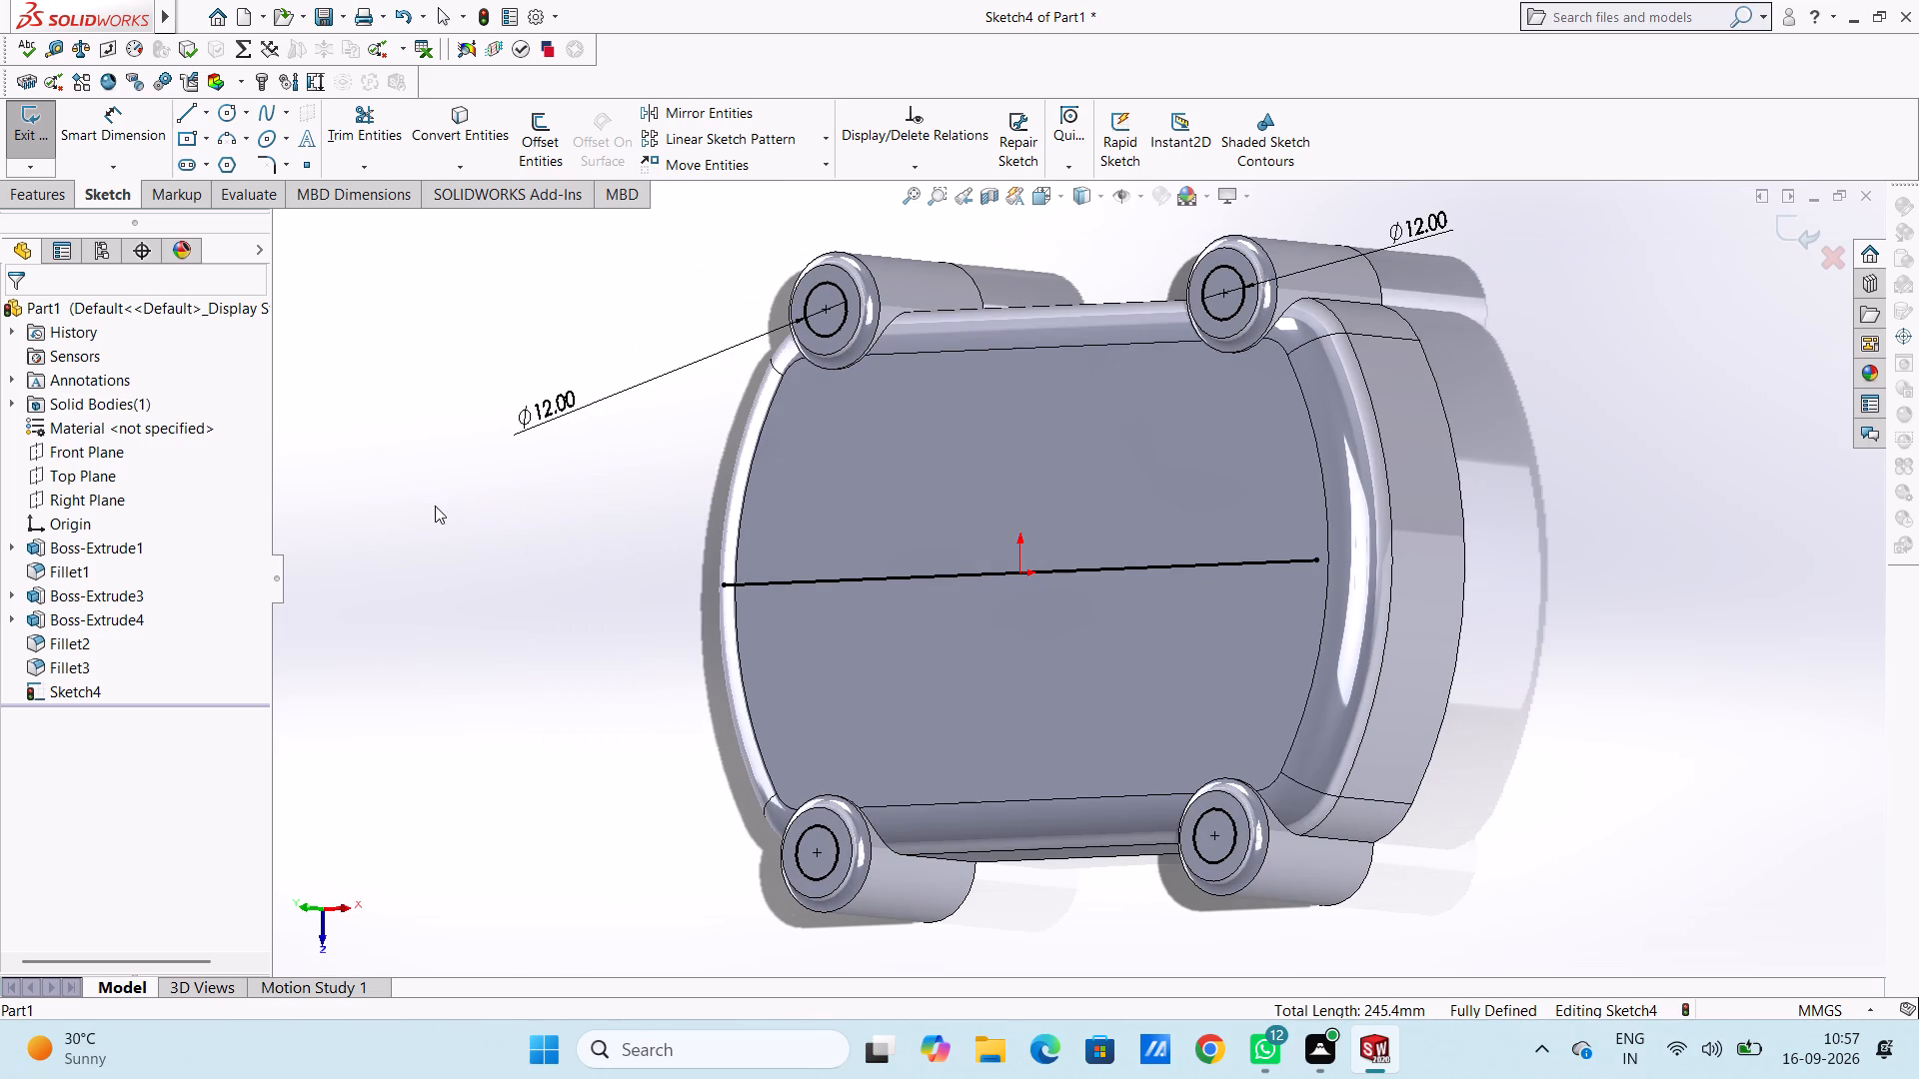
click(8, 192)
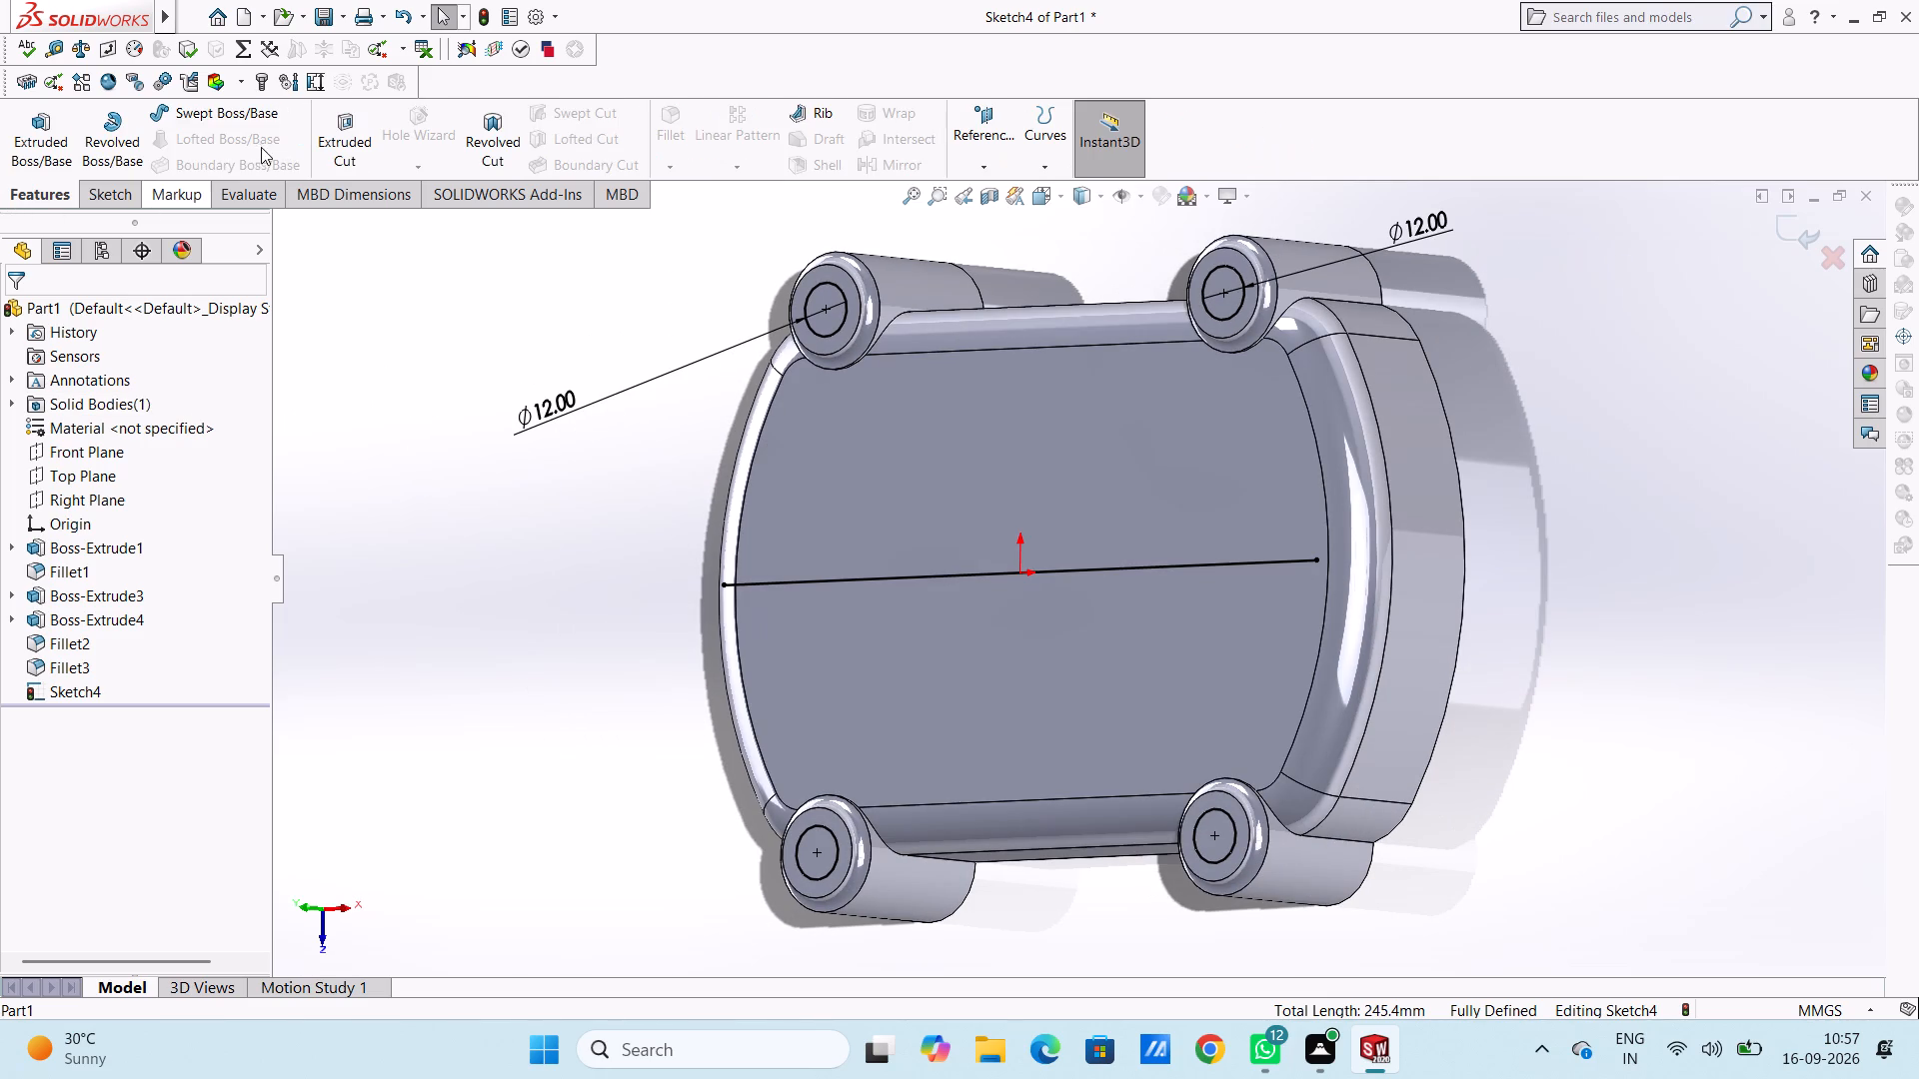
click(351, 128)
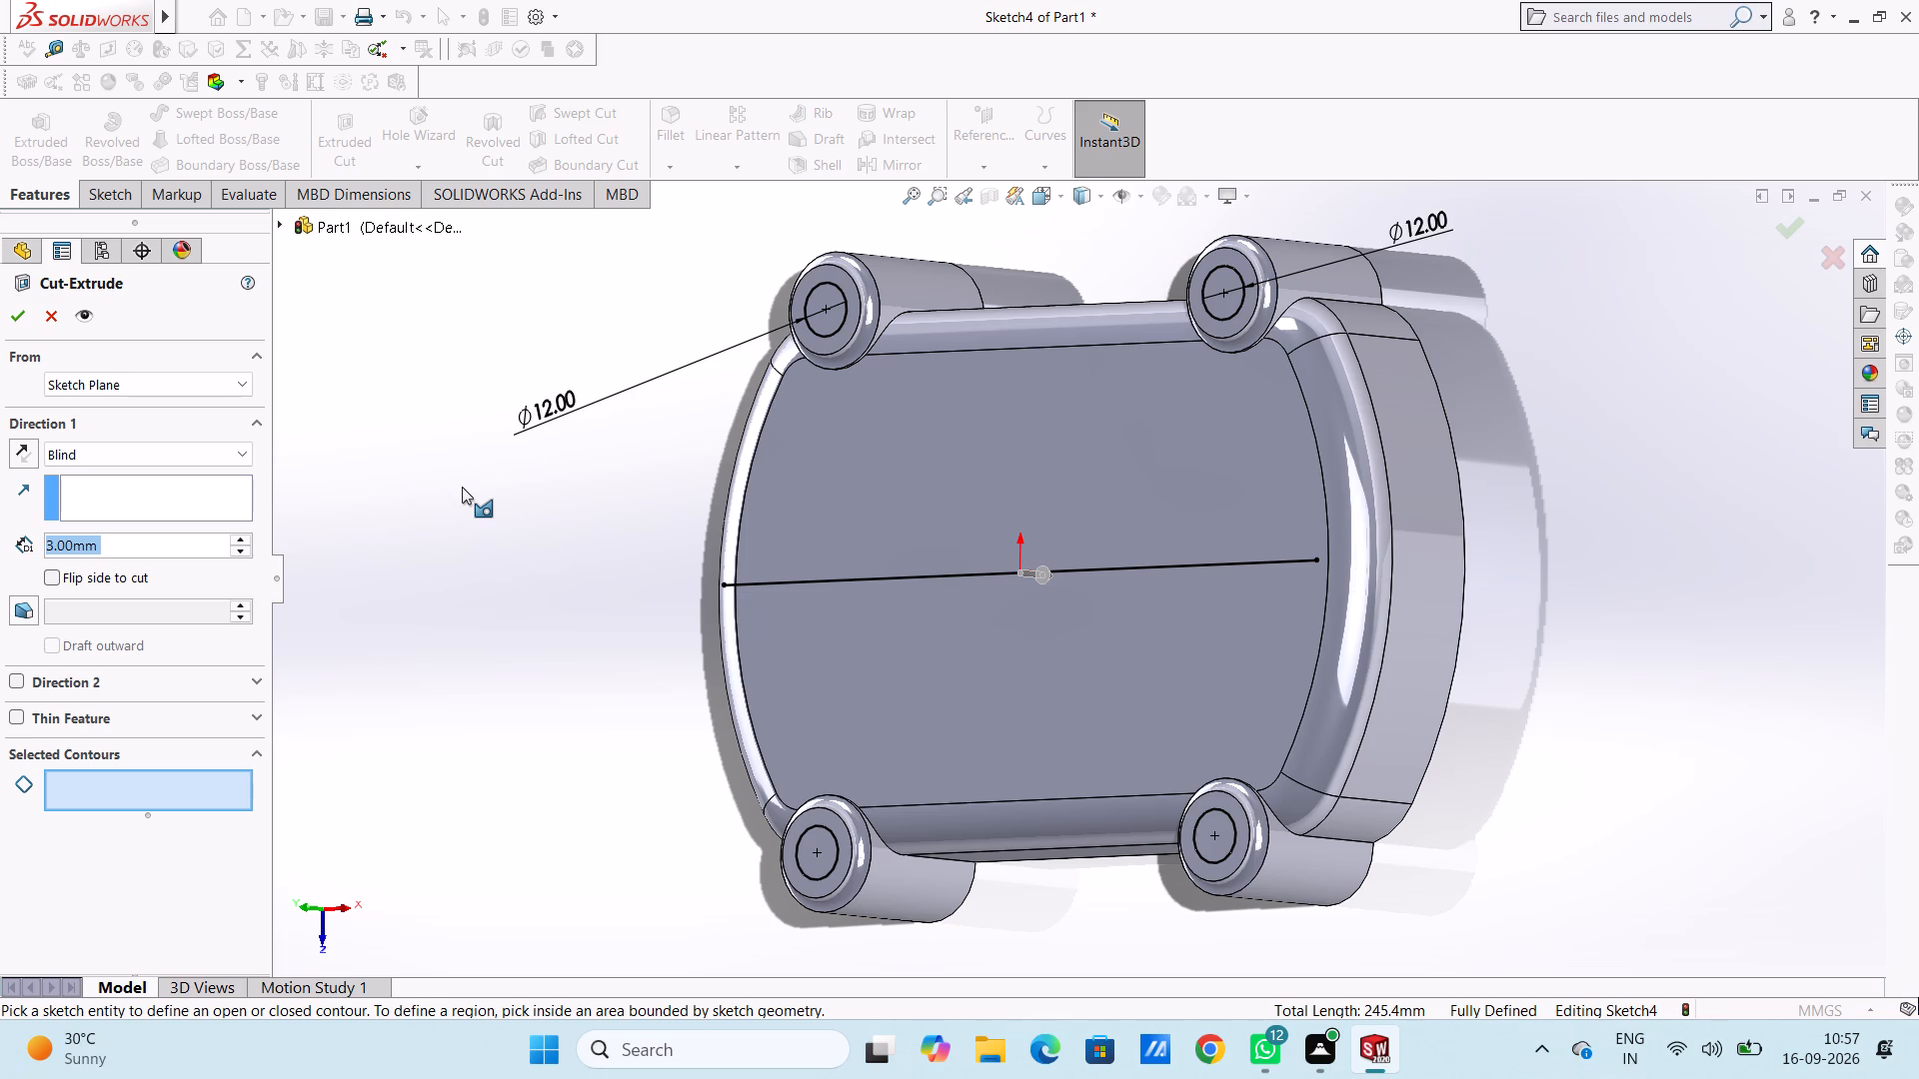
click(815, 308)
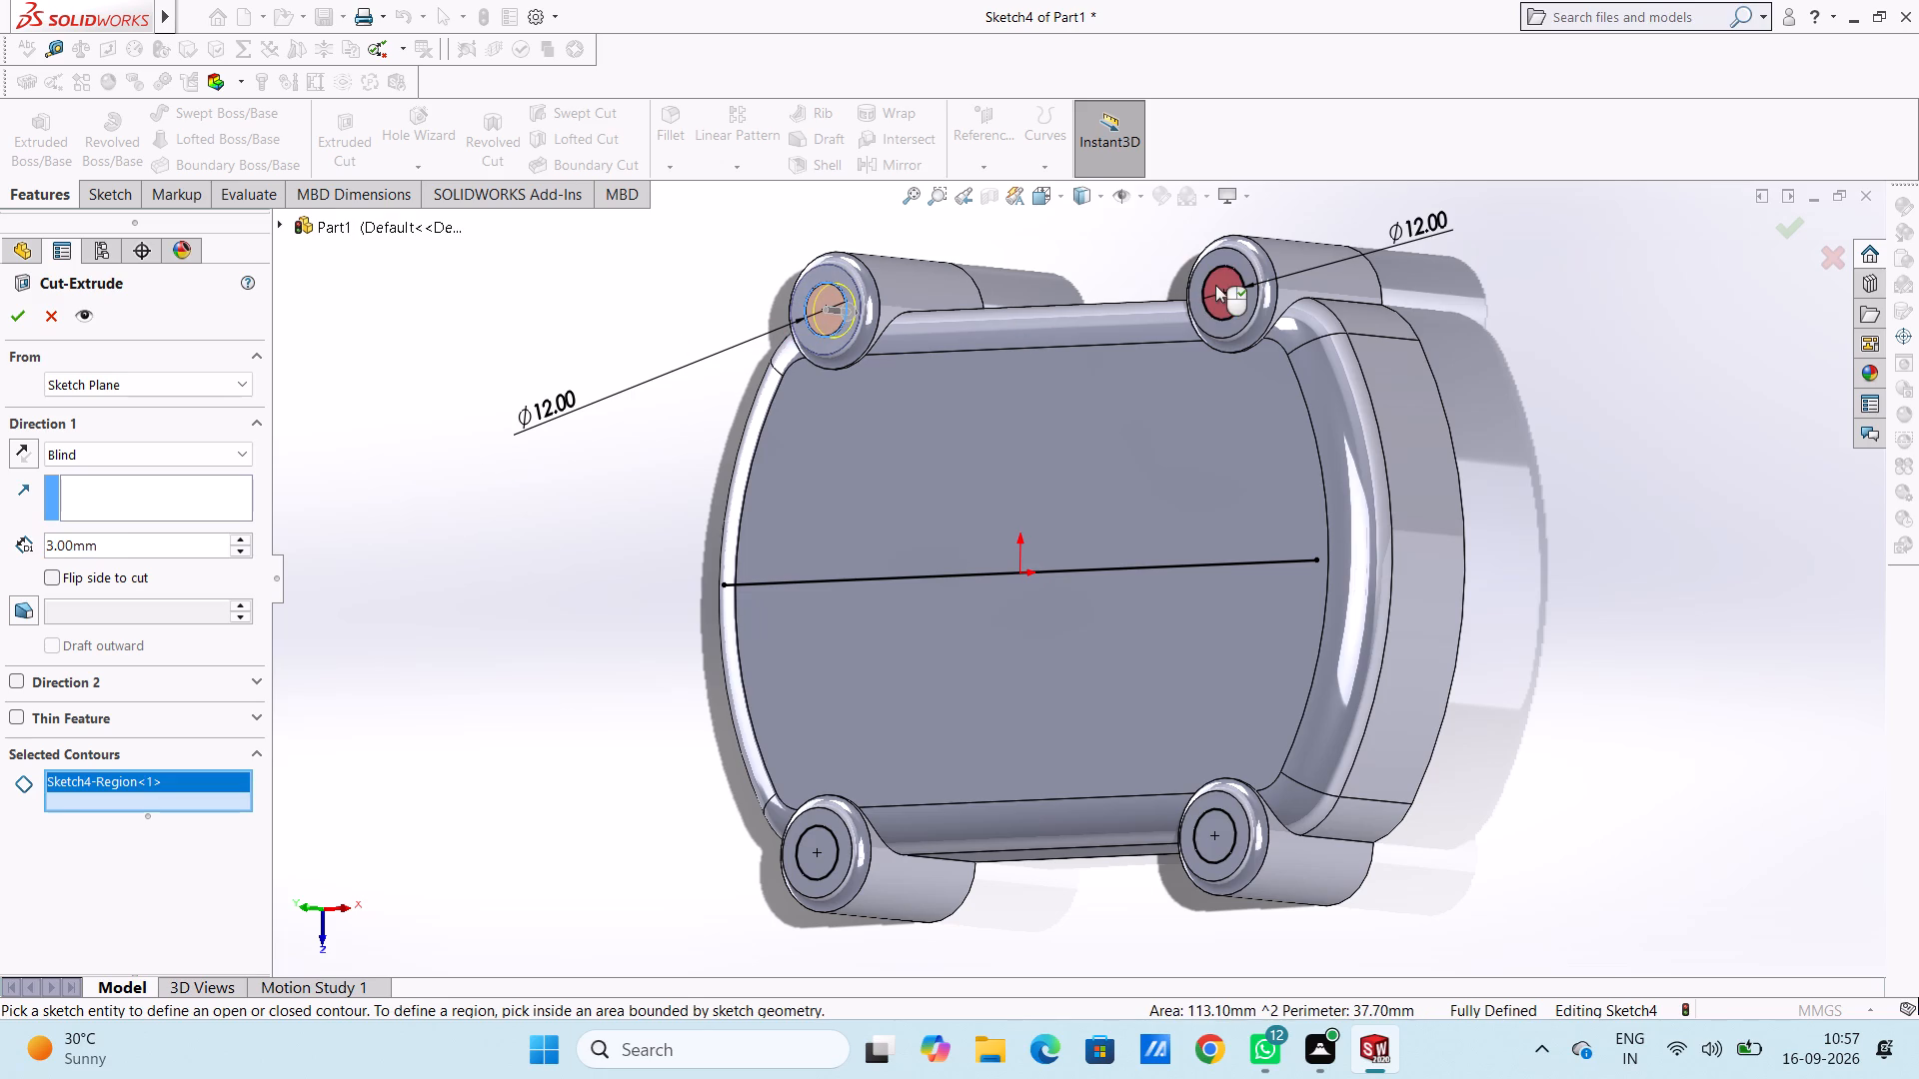
click(1215, 285)
click(1207, 838)
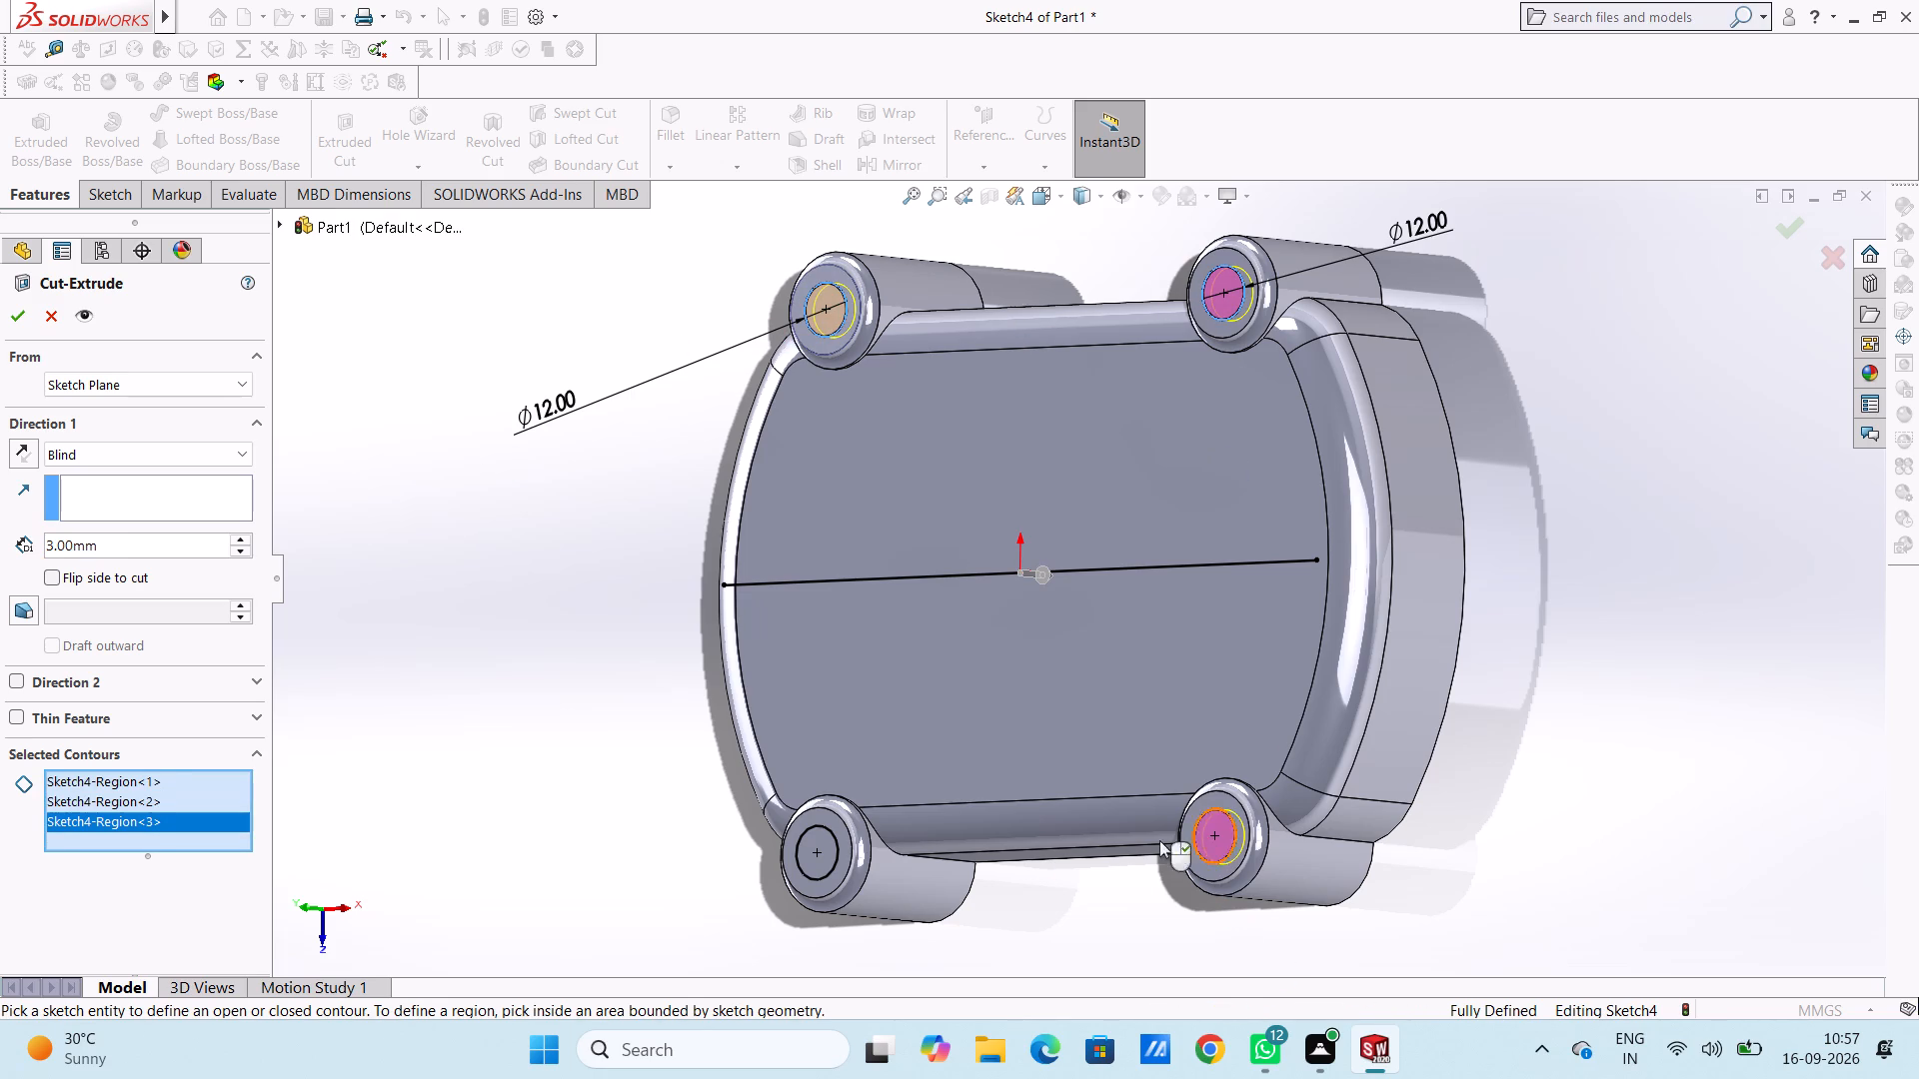
click(801, 862)
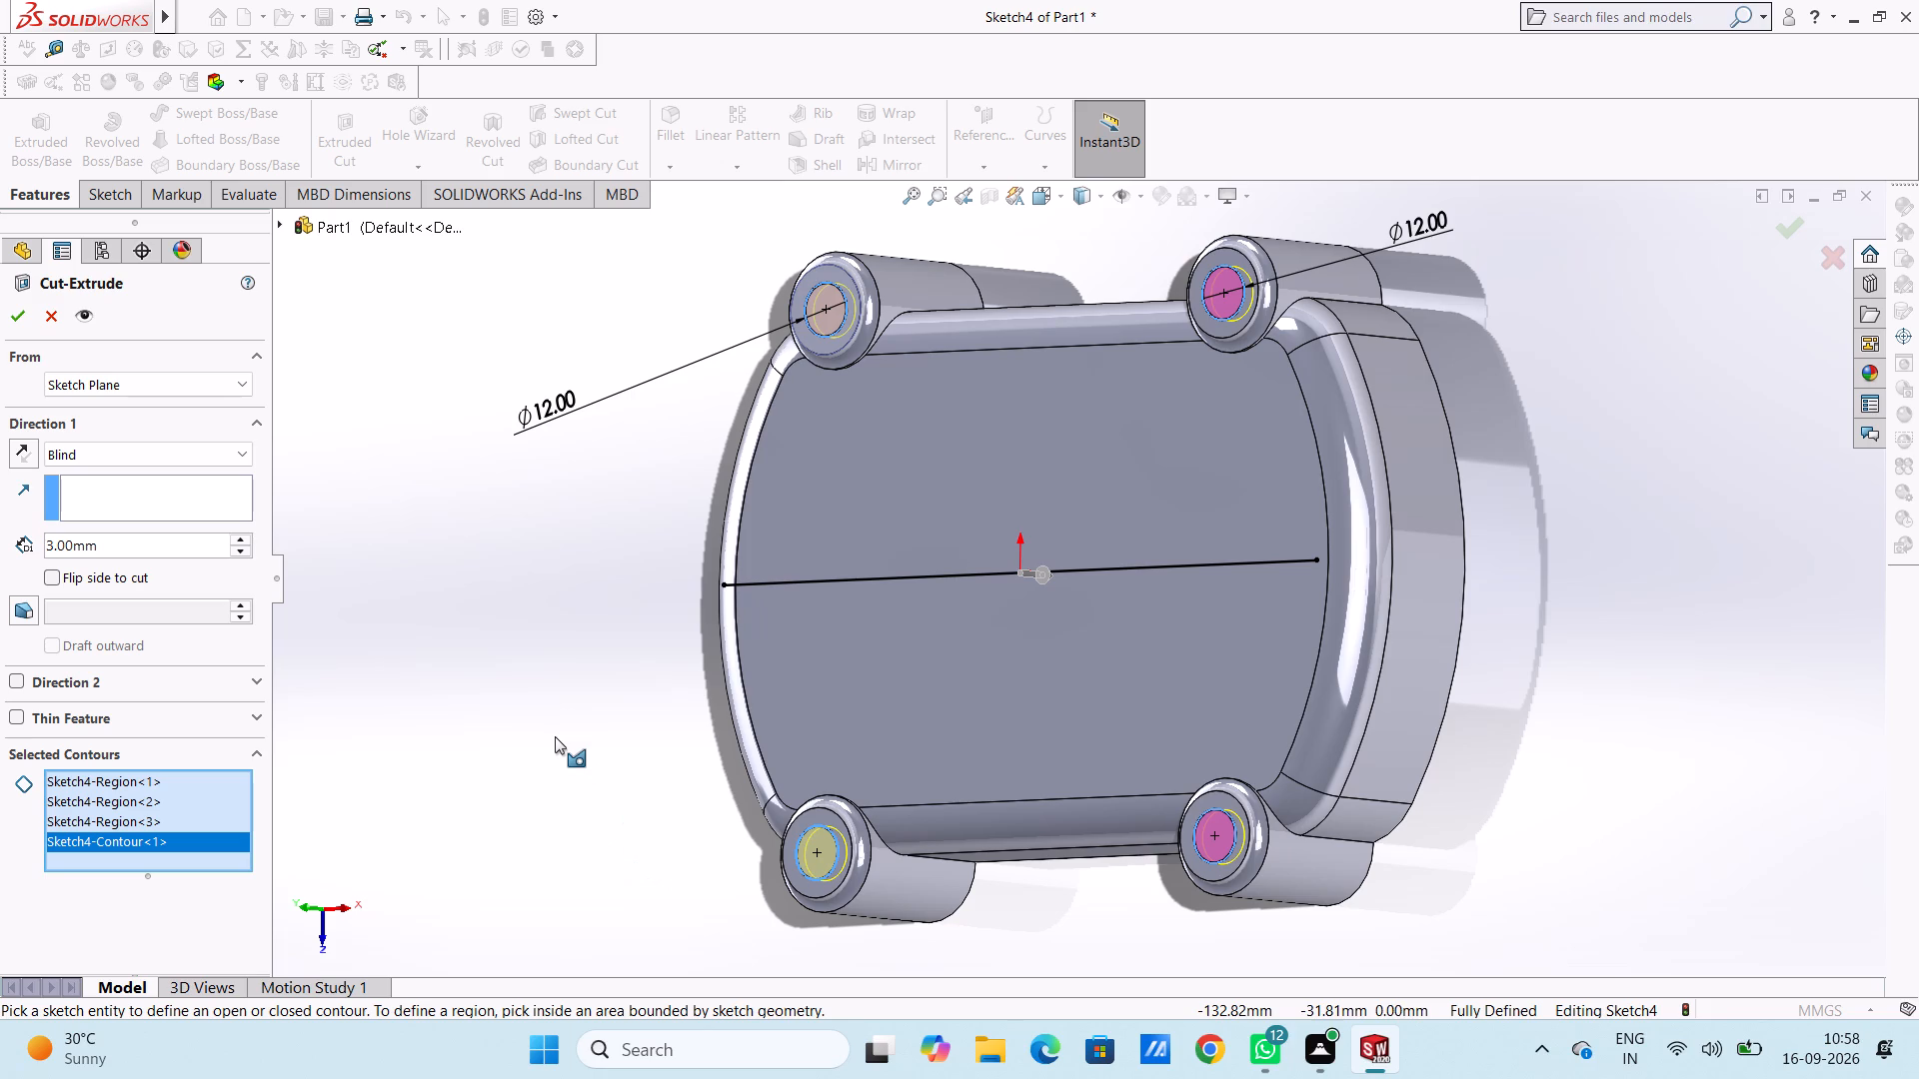
double_click(167, 548)
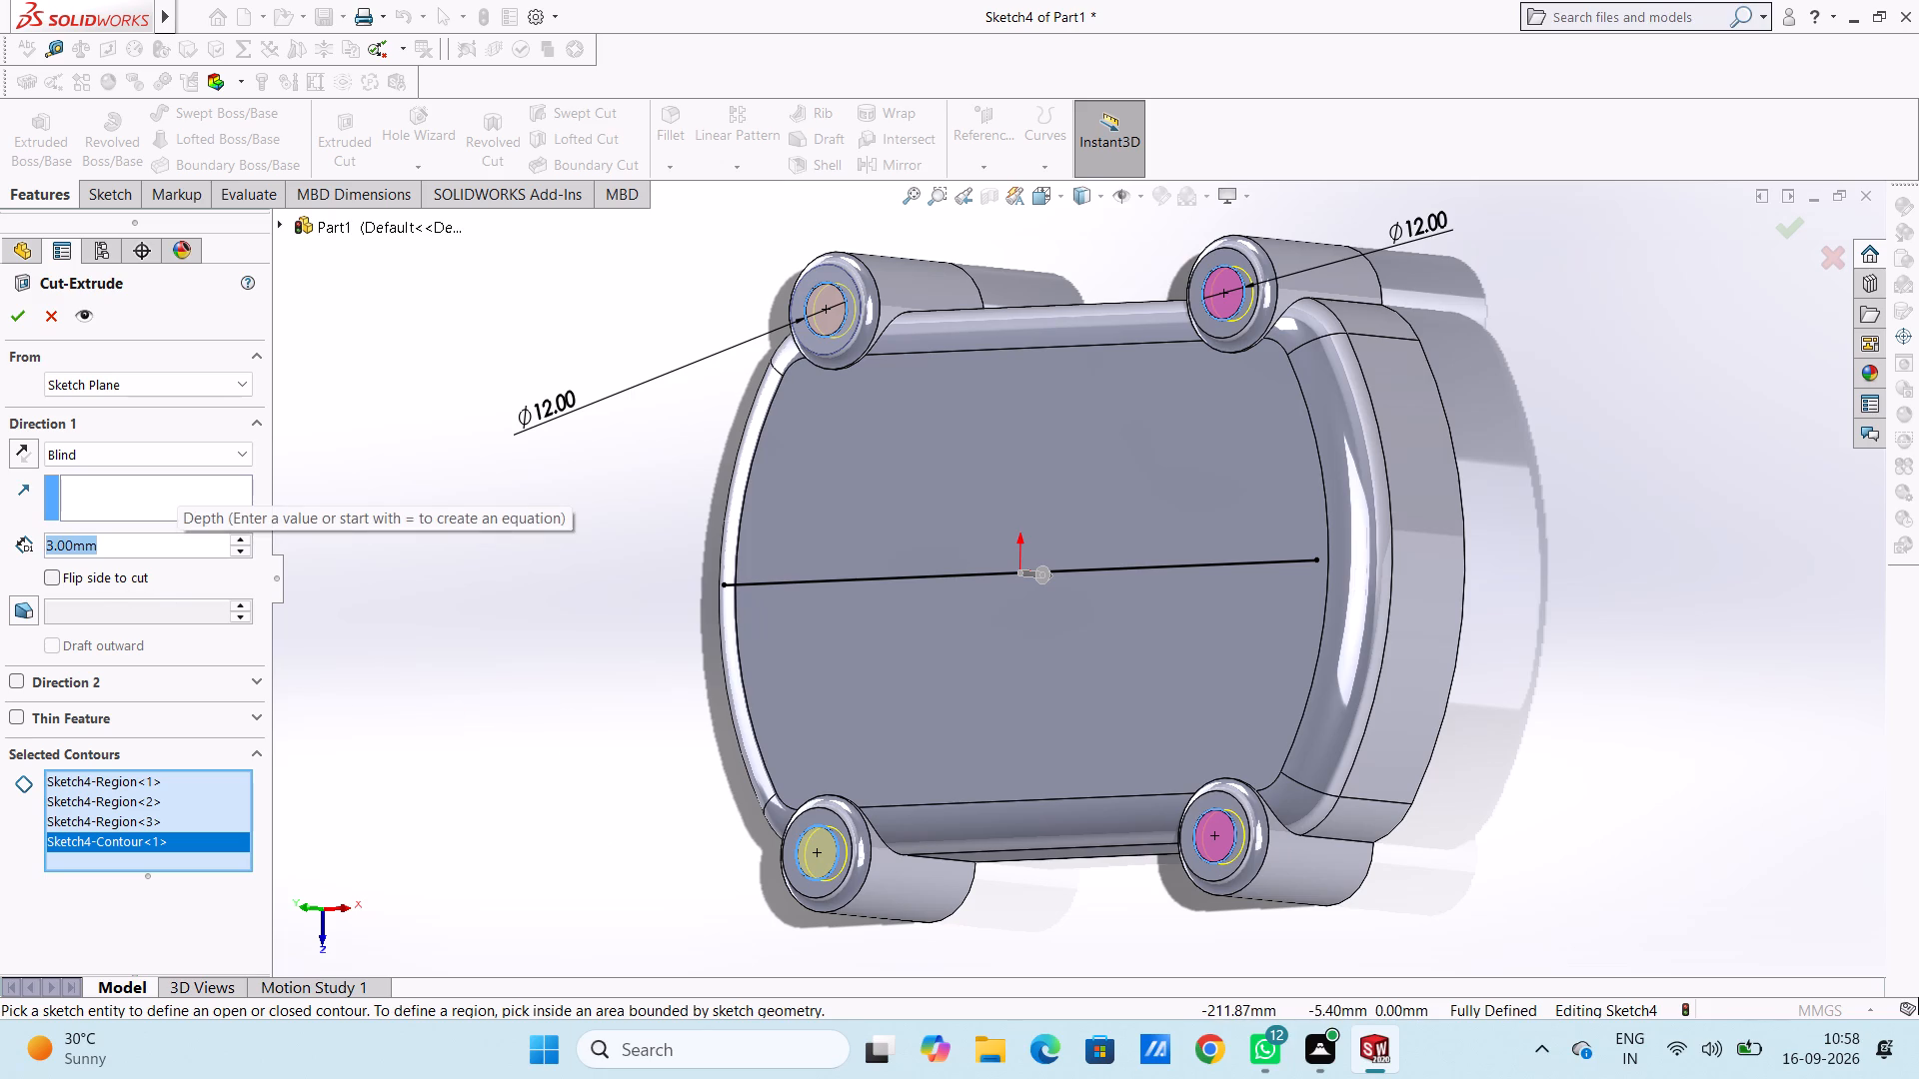
text(40)
key(Return)
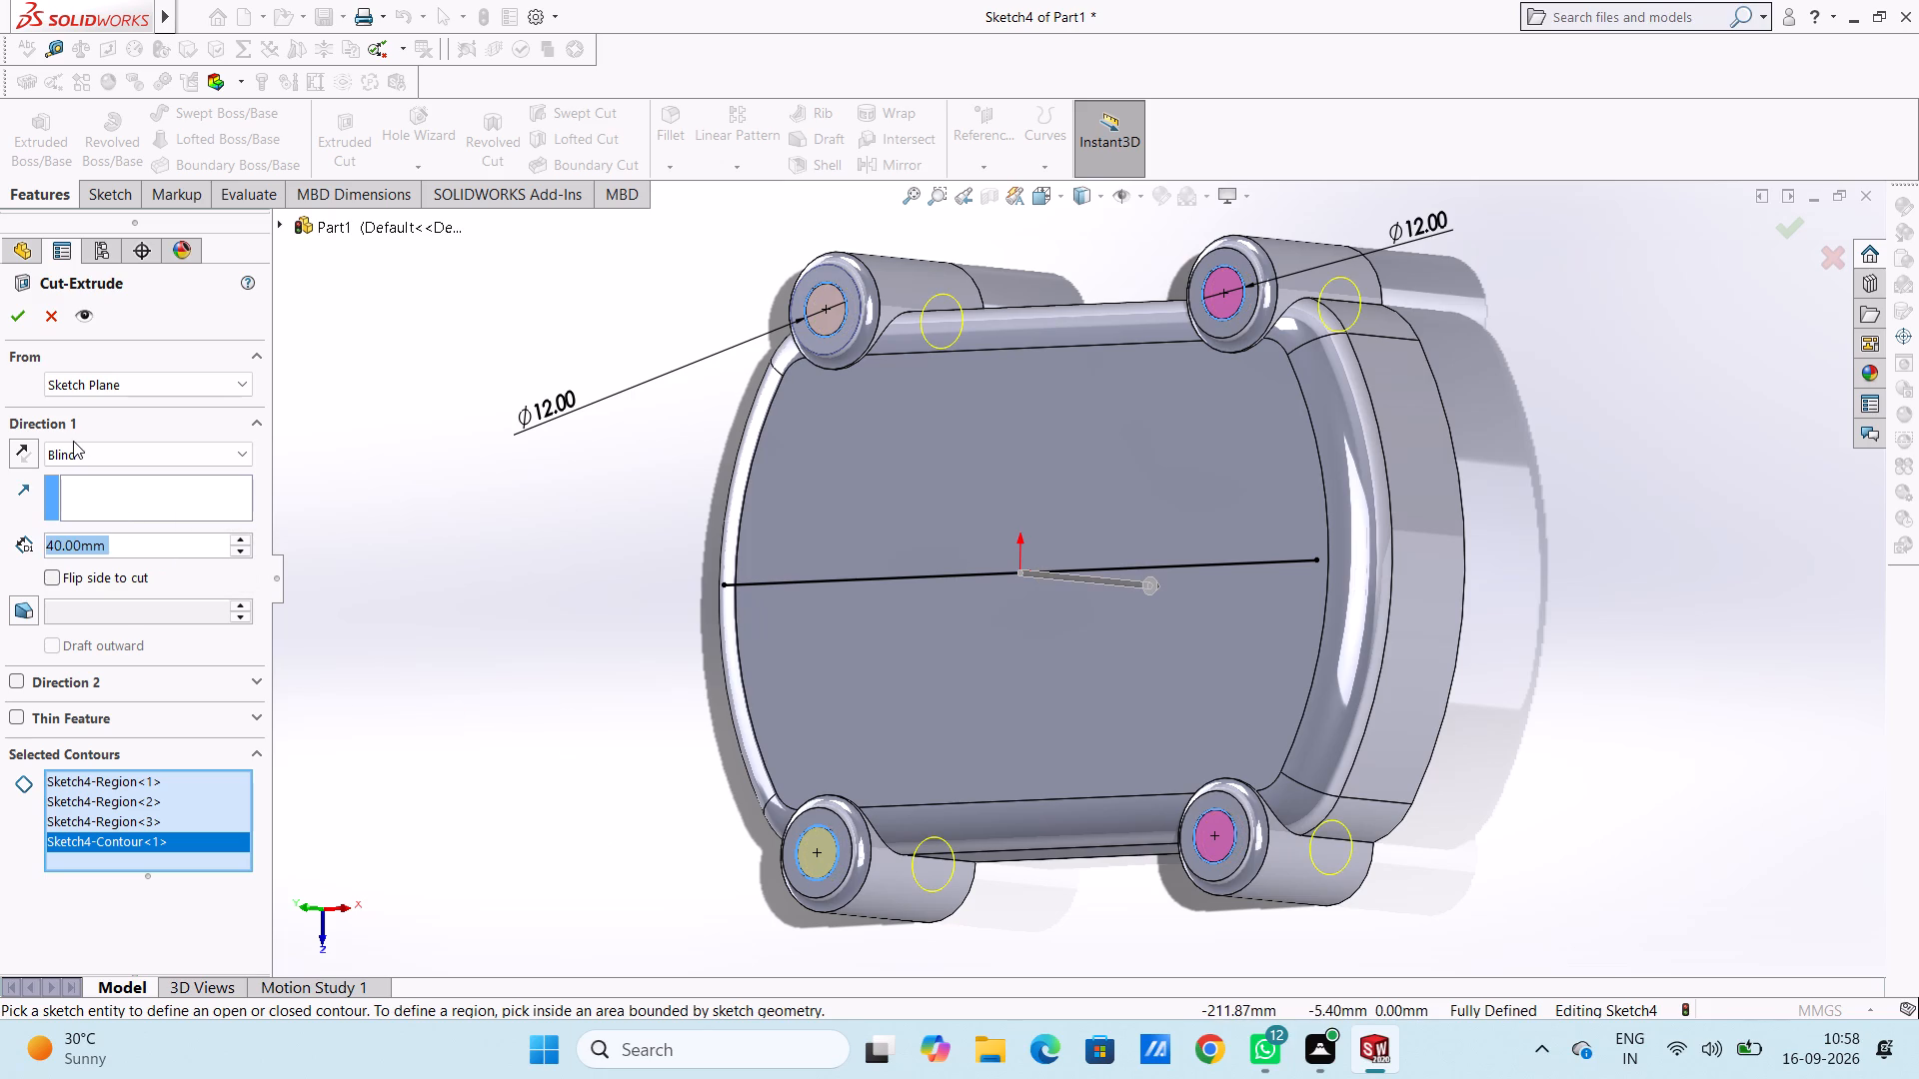
click(21, 325)
click(427, 470)
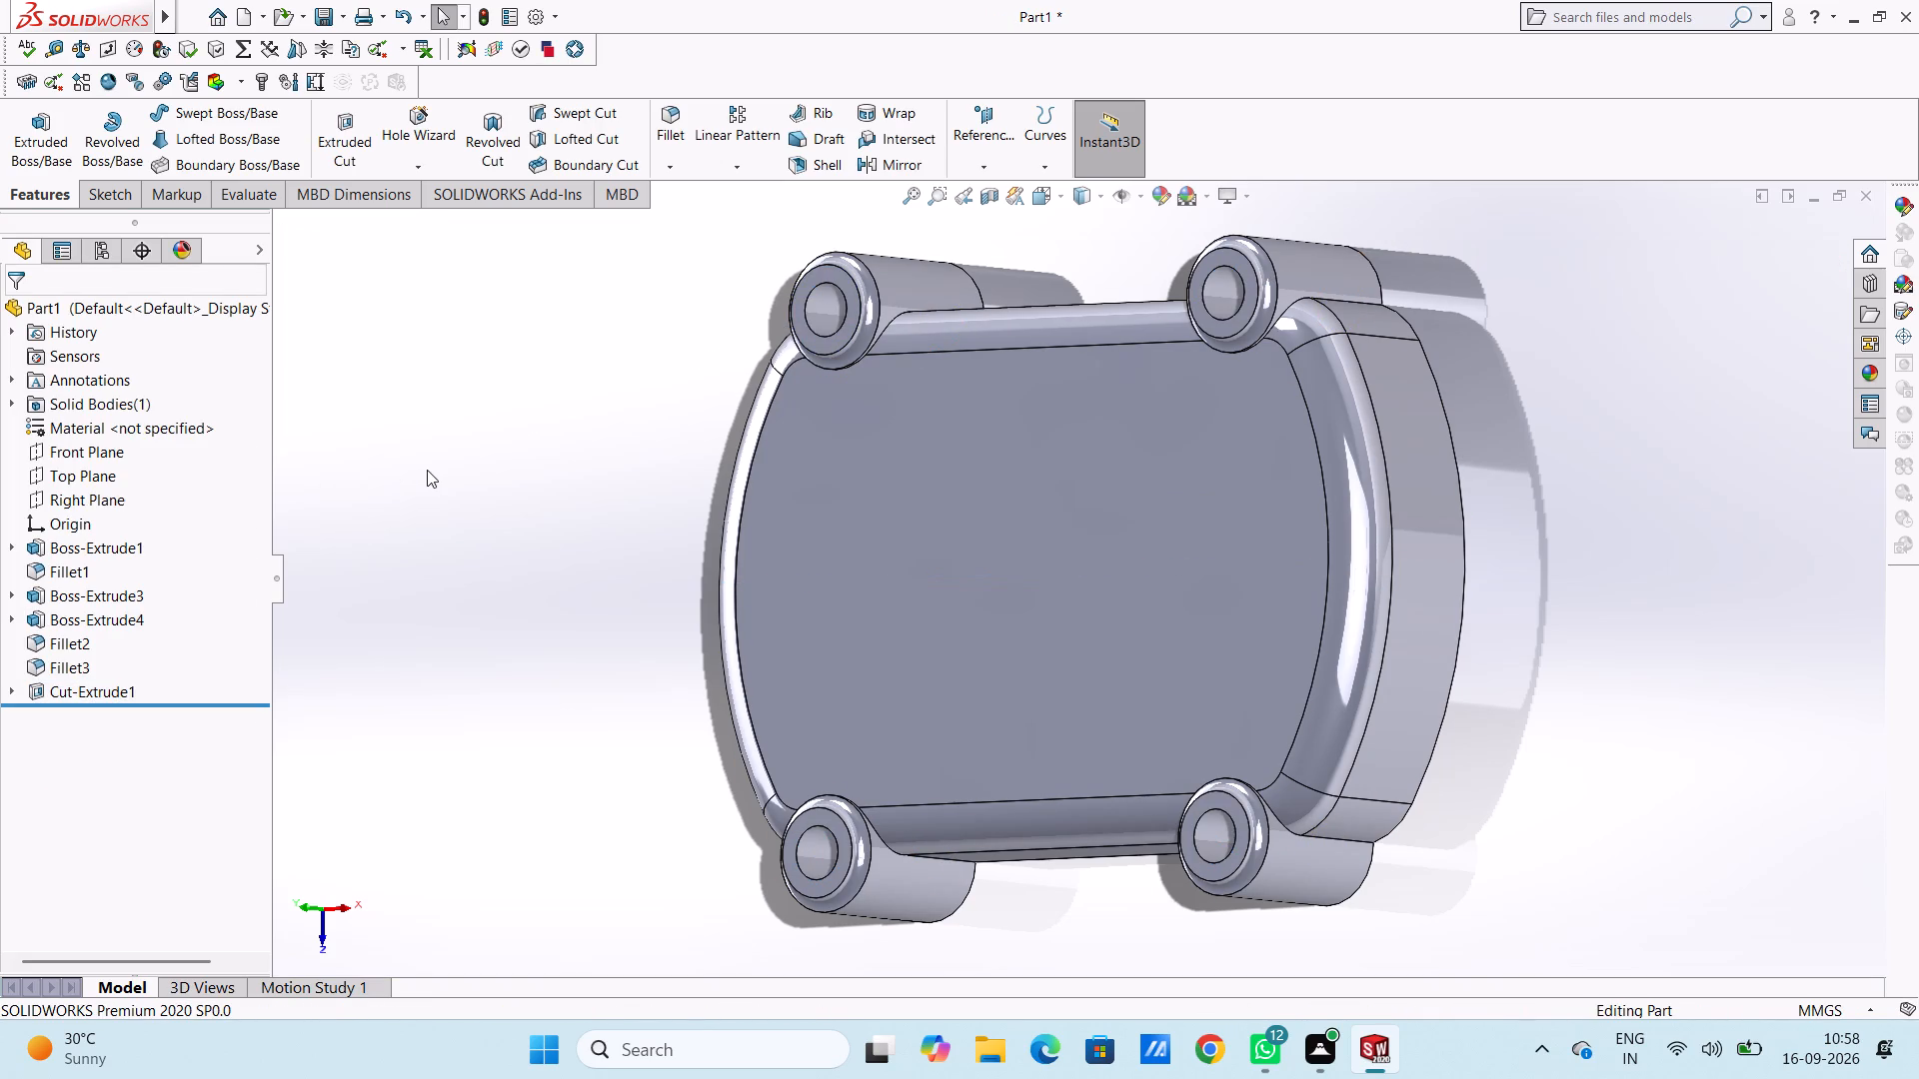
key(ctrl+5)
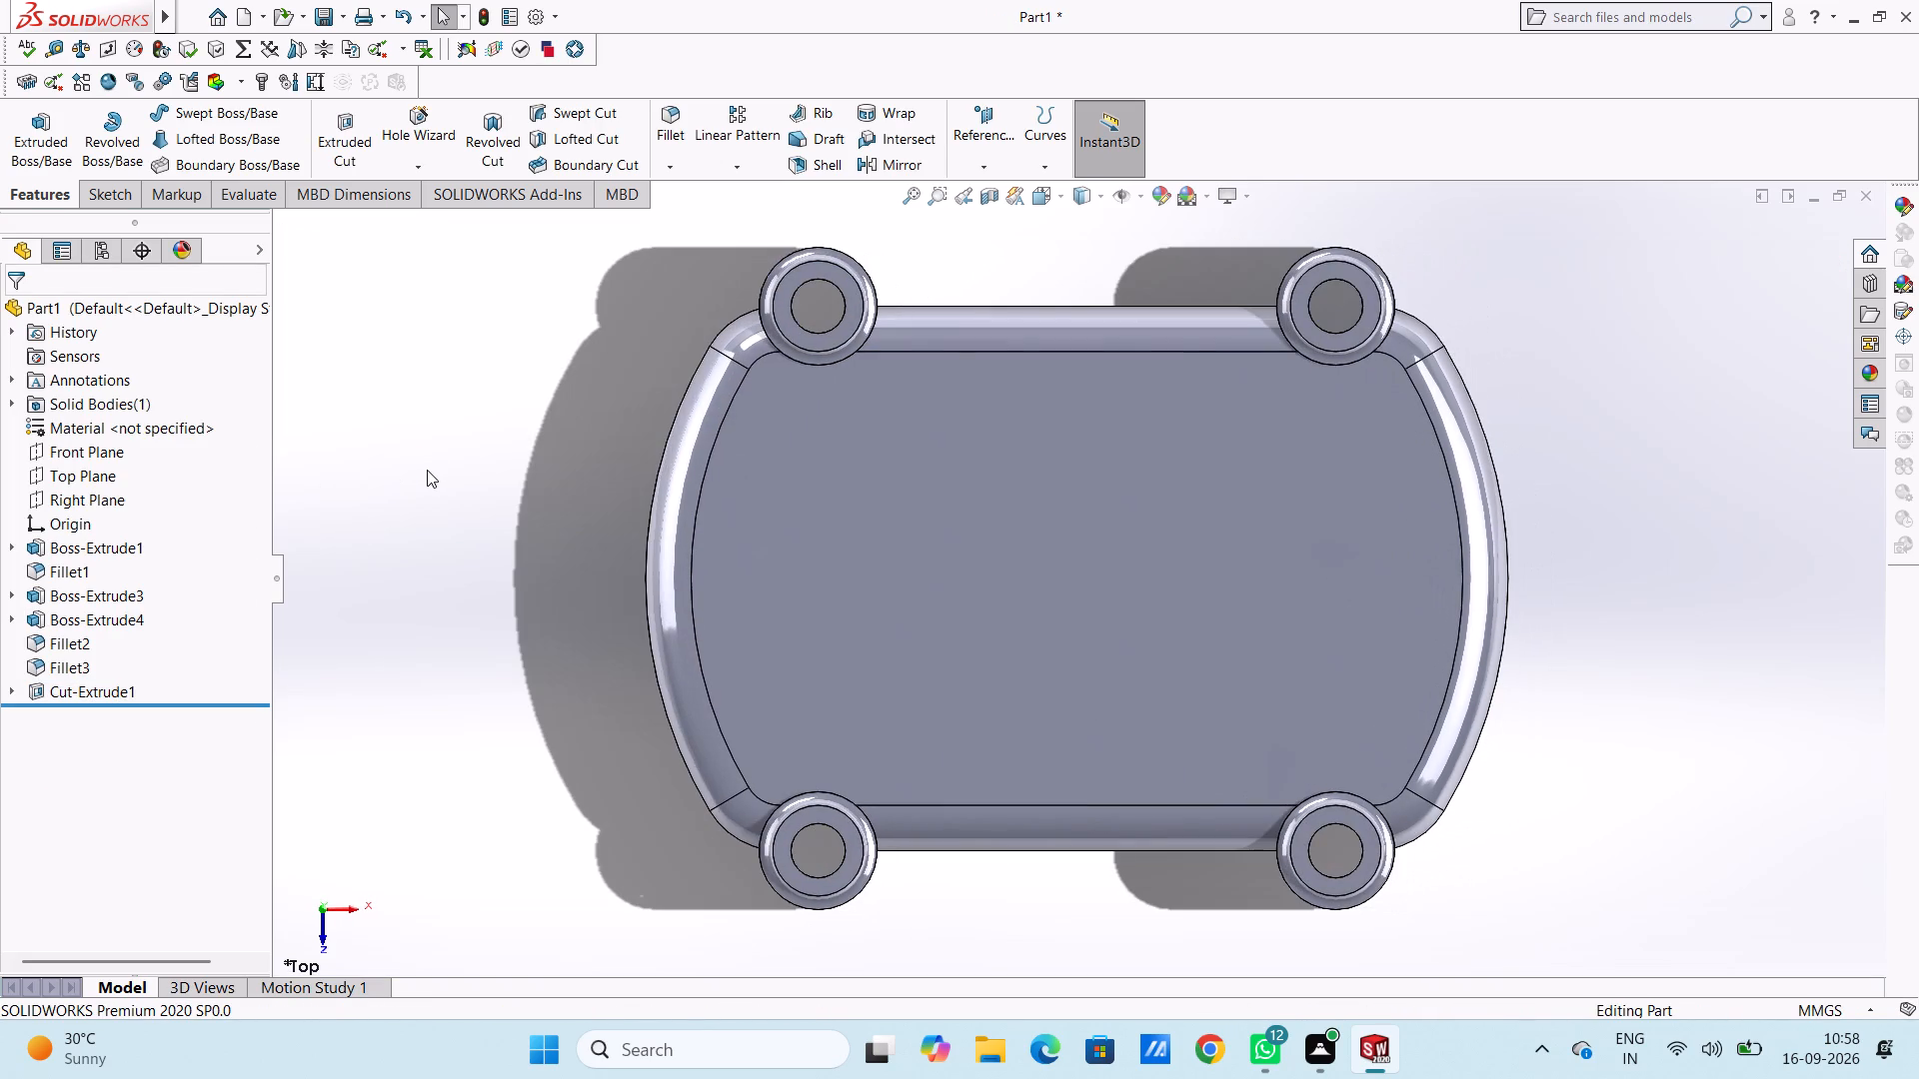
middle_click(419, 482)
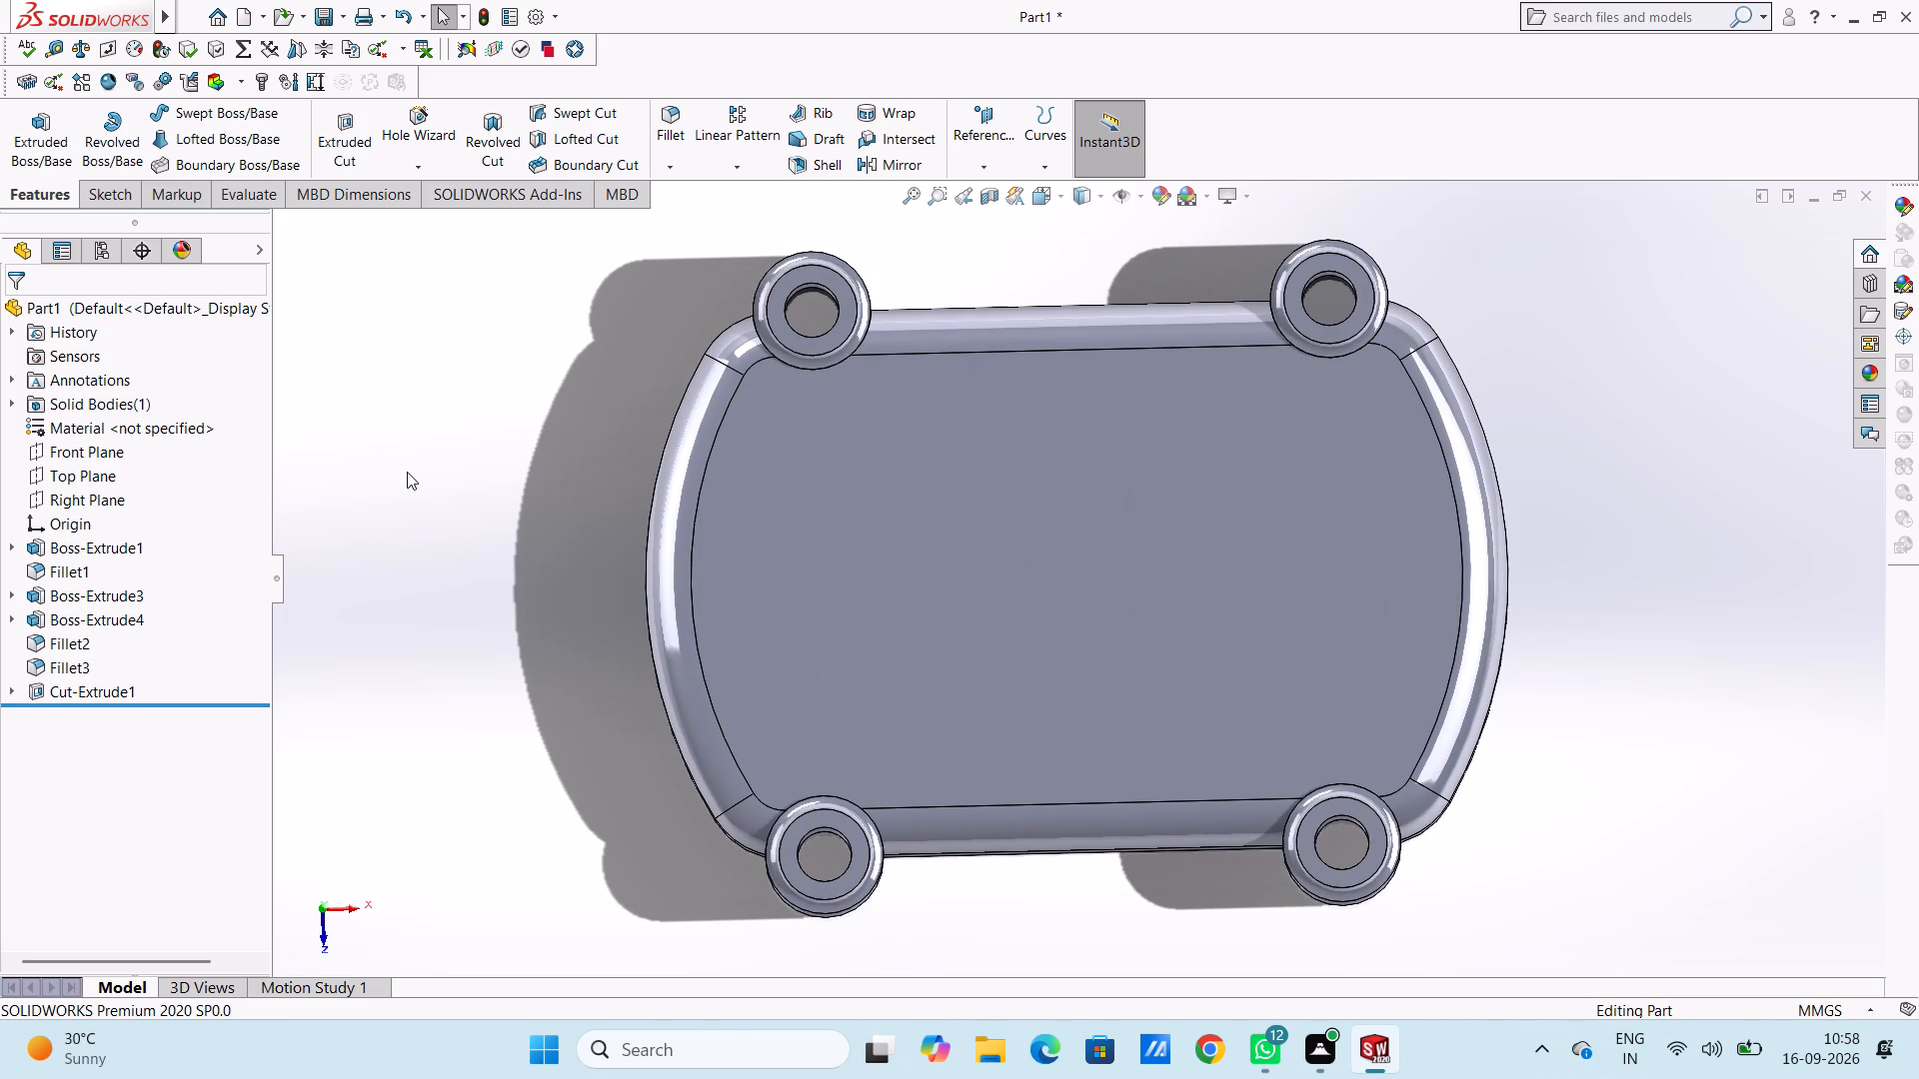
Sketch on a corner boss's top face a horizontal line about 170 mm long through the origin, joining the block's inner arc edges.
key(ctrl+5)
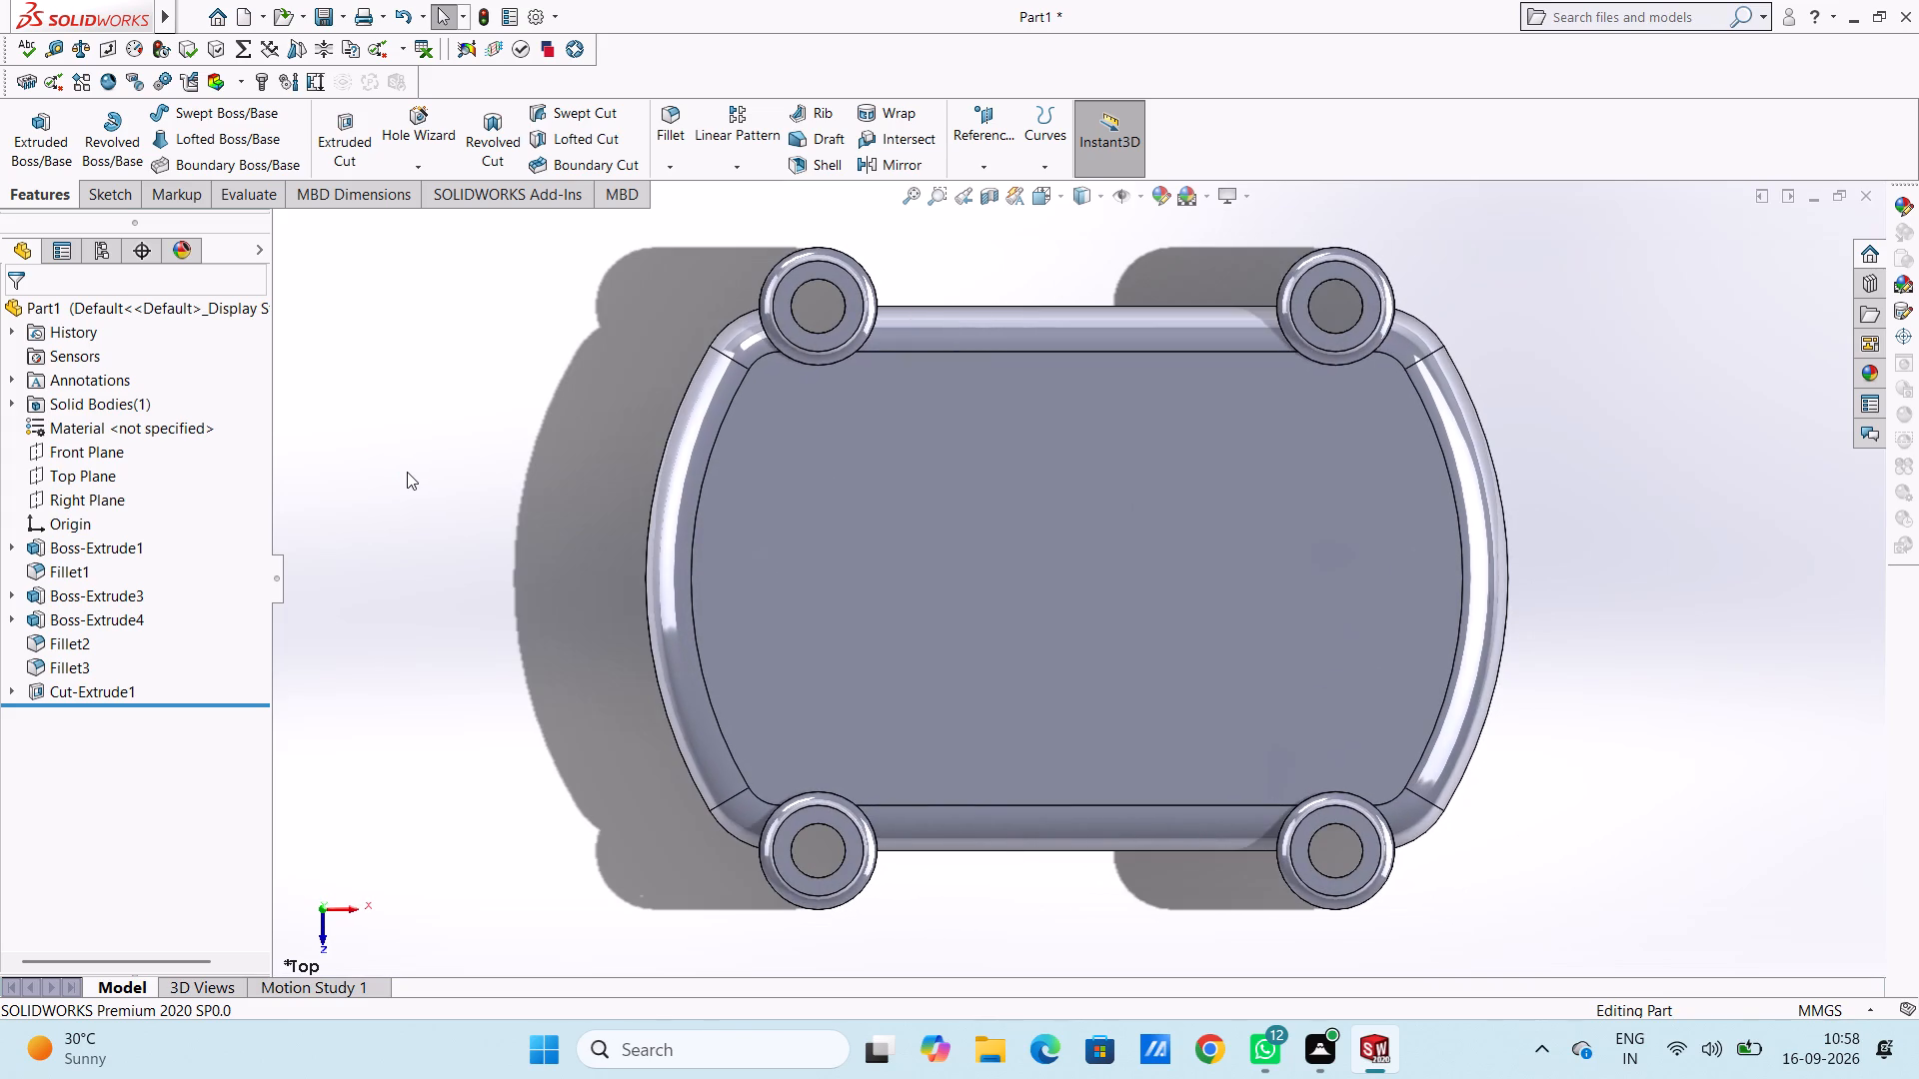
click(820, 265)
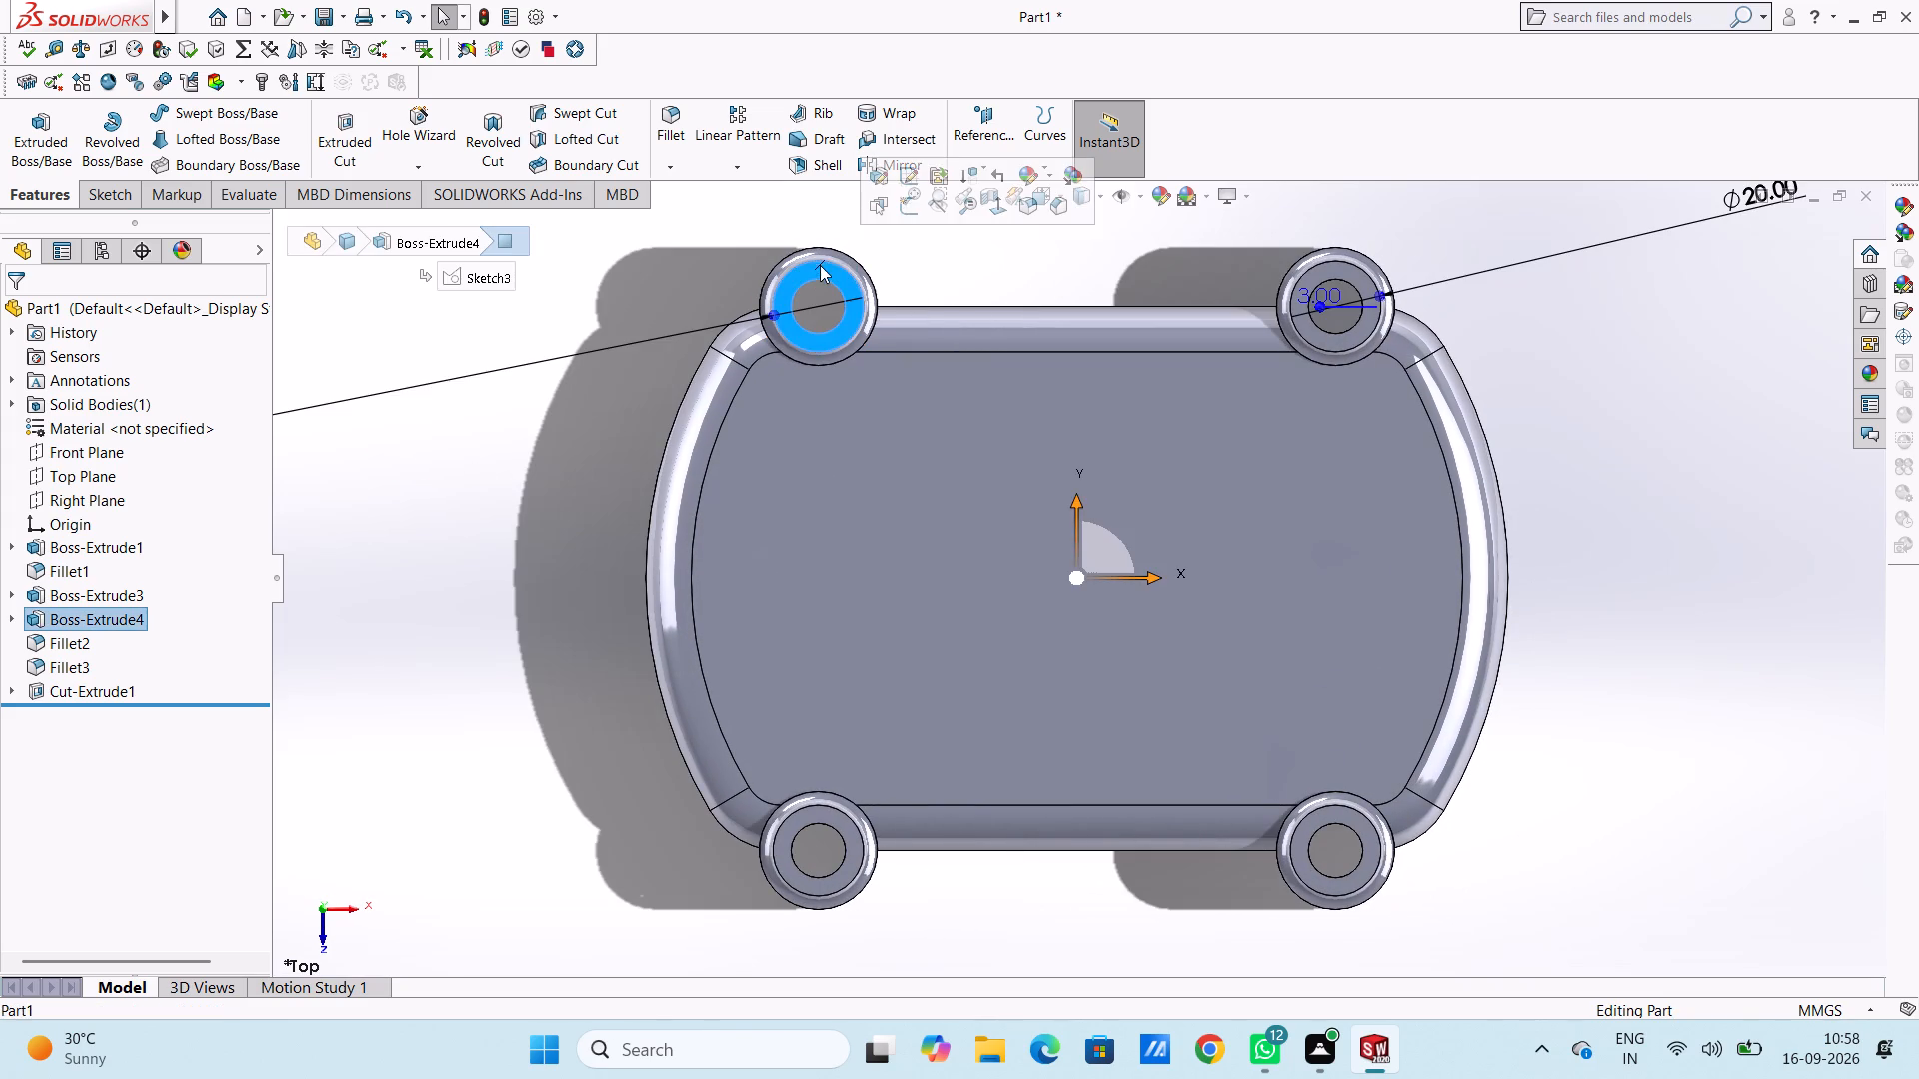
click(914, 203)
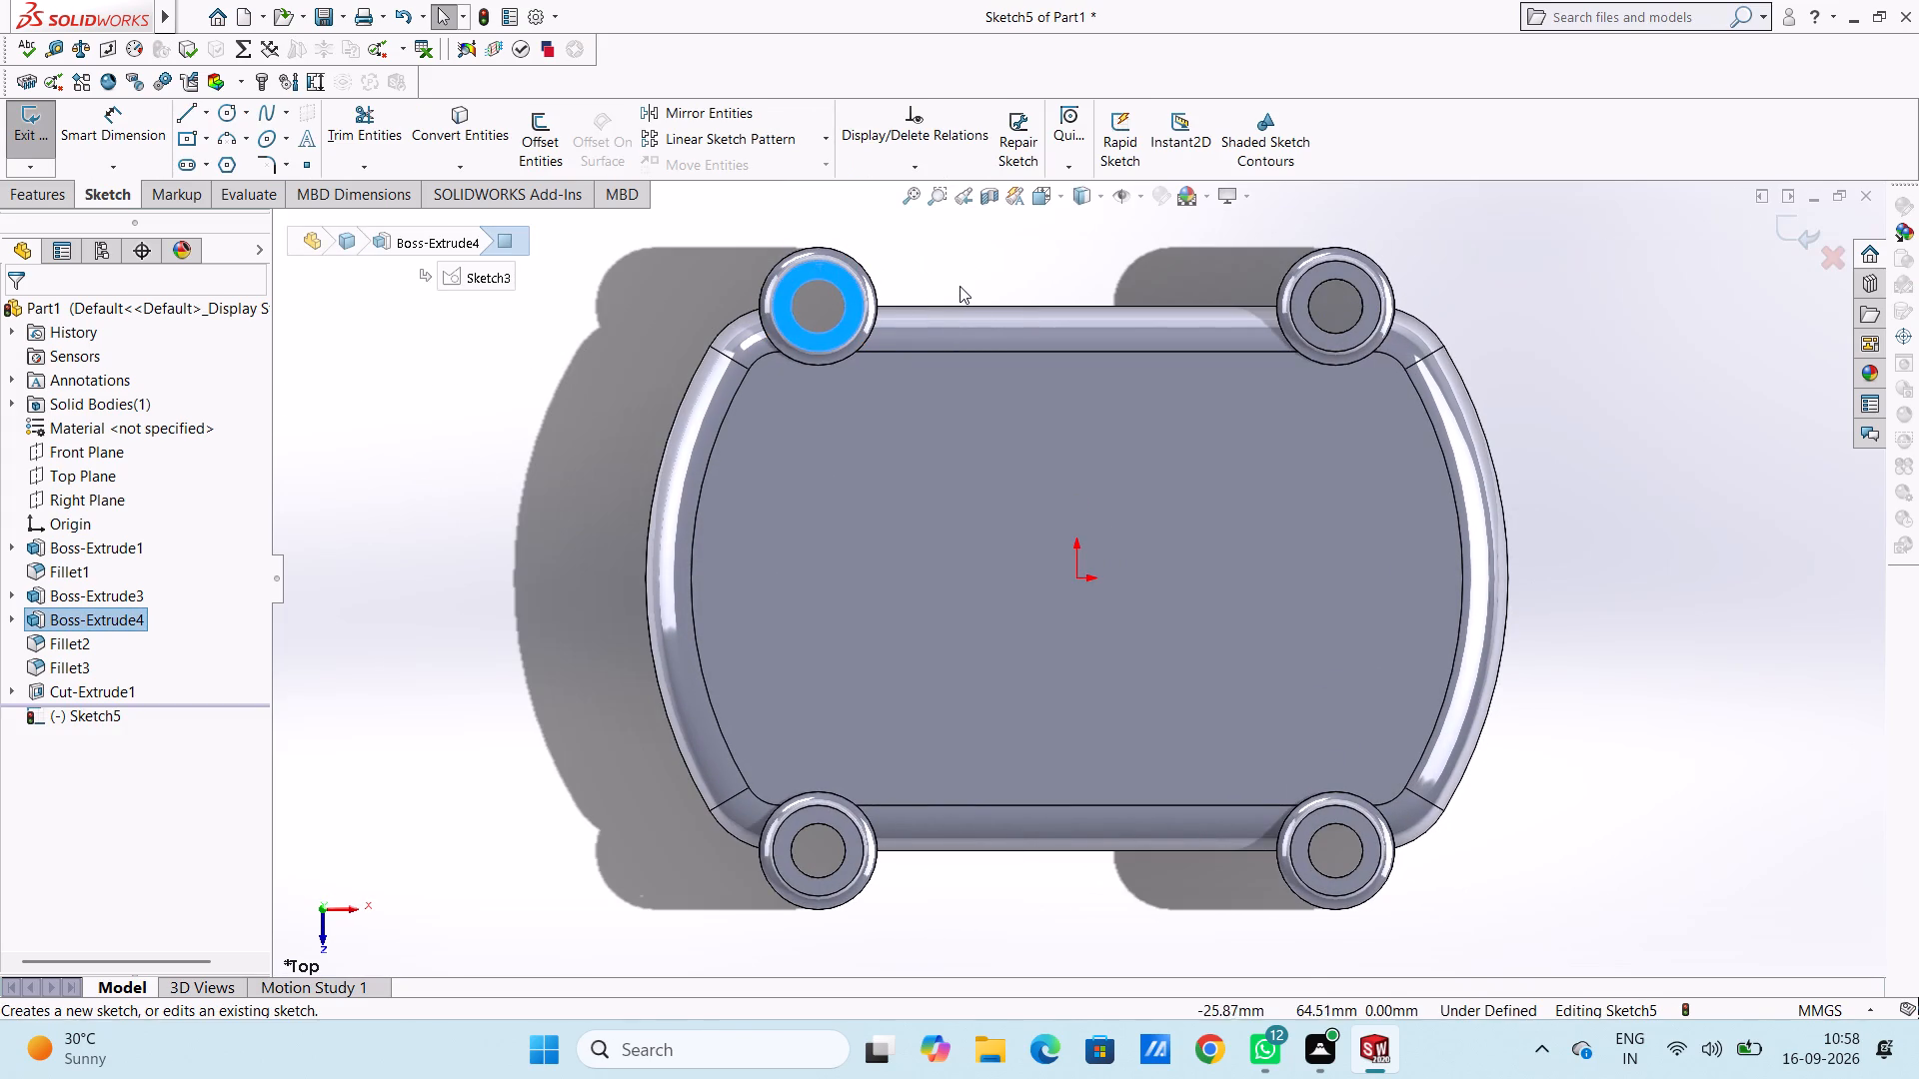
click(959, 286)
click(188, 108)
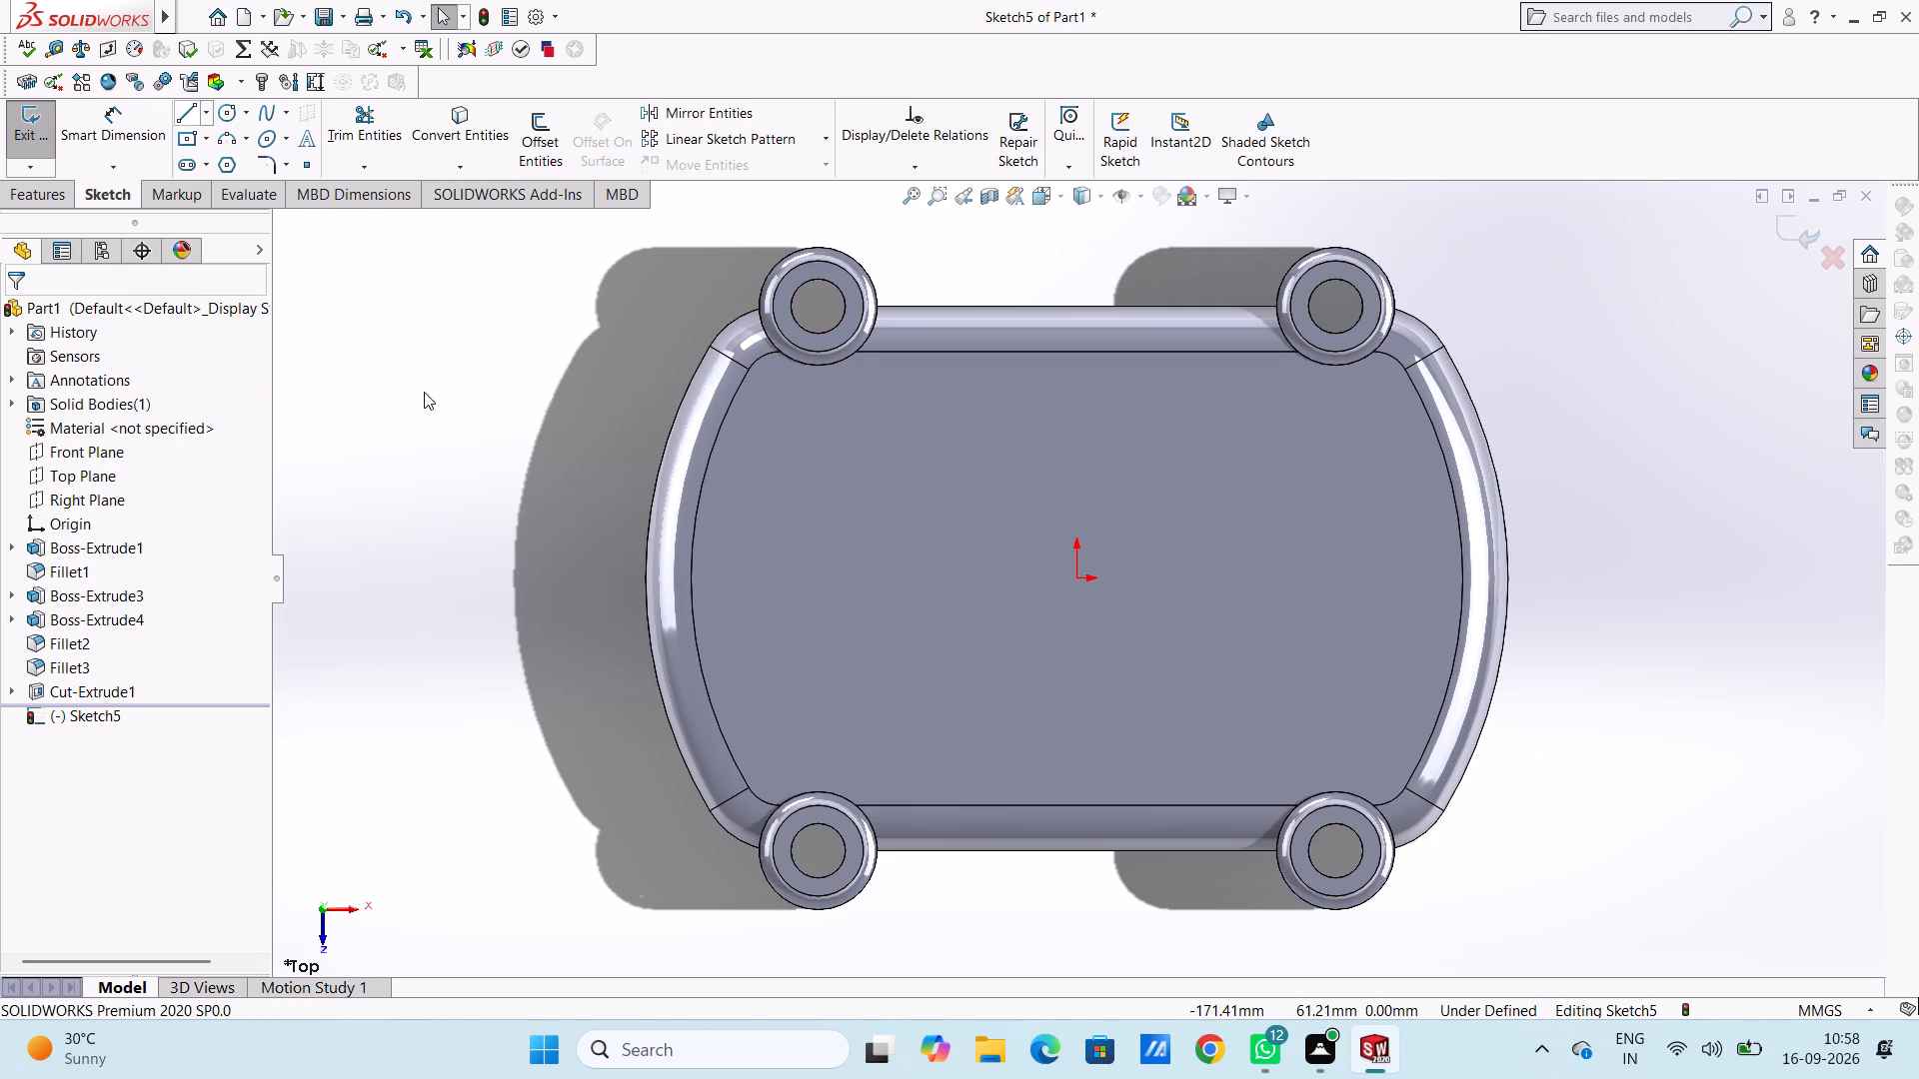
click(690, 579)
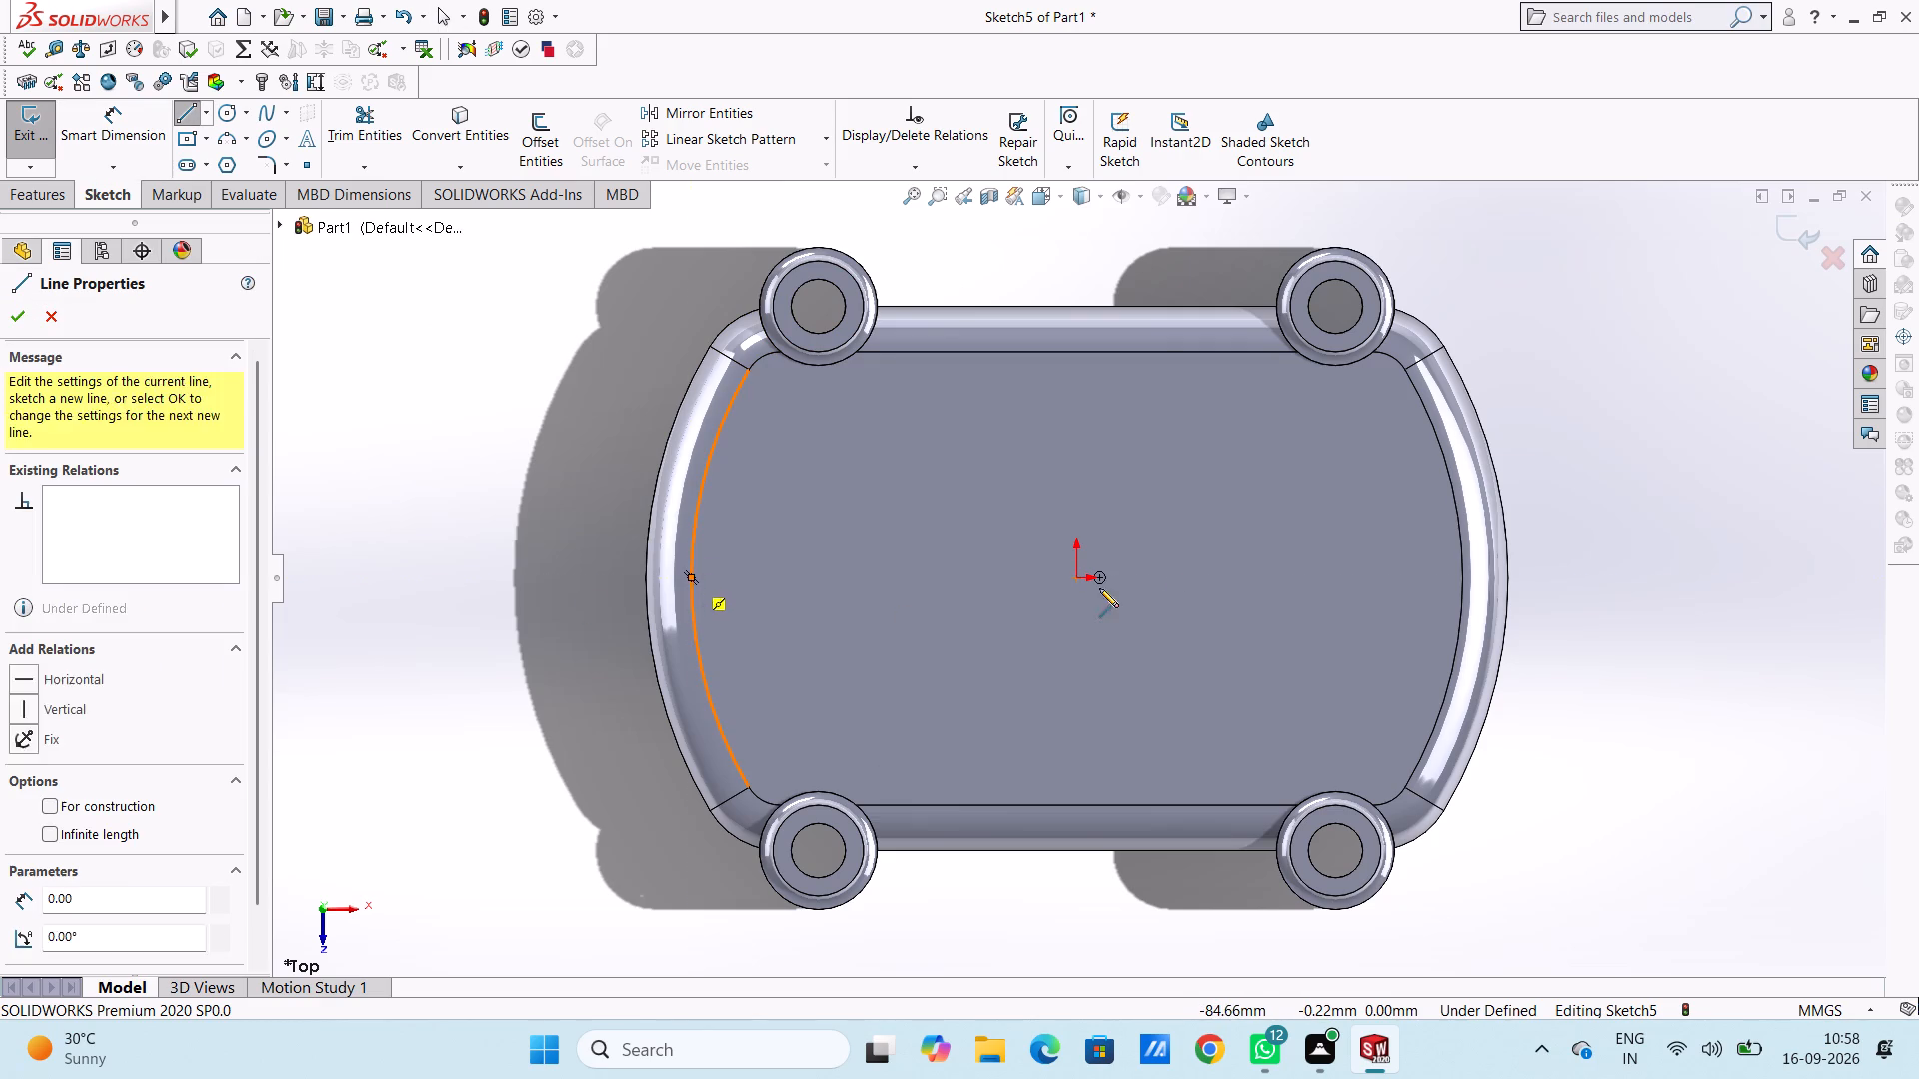
click(1458, 576)
key(Escape)
key(Escape)
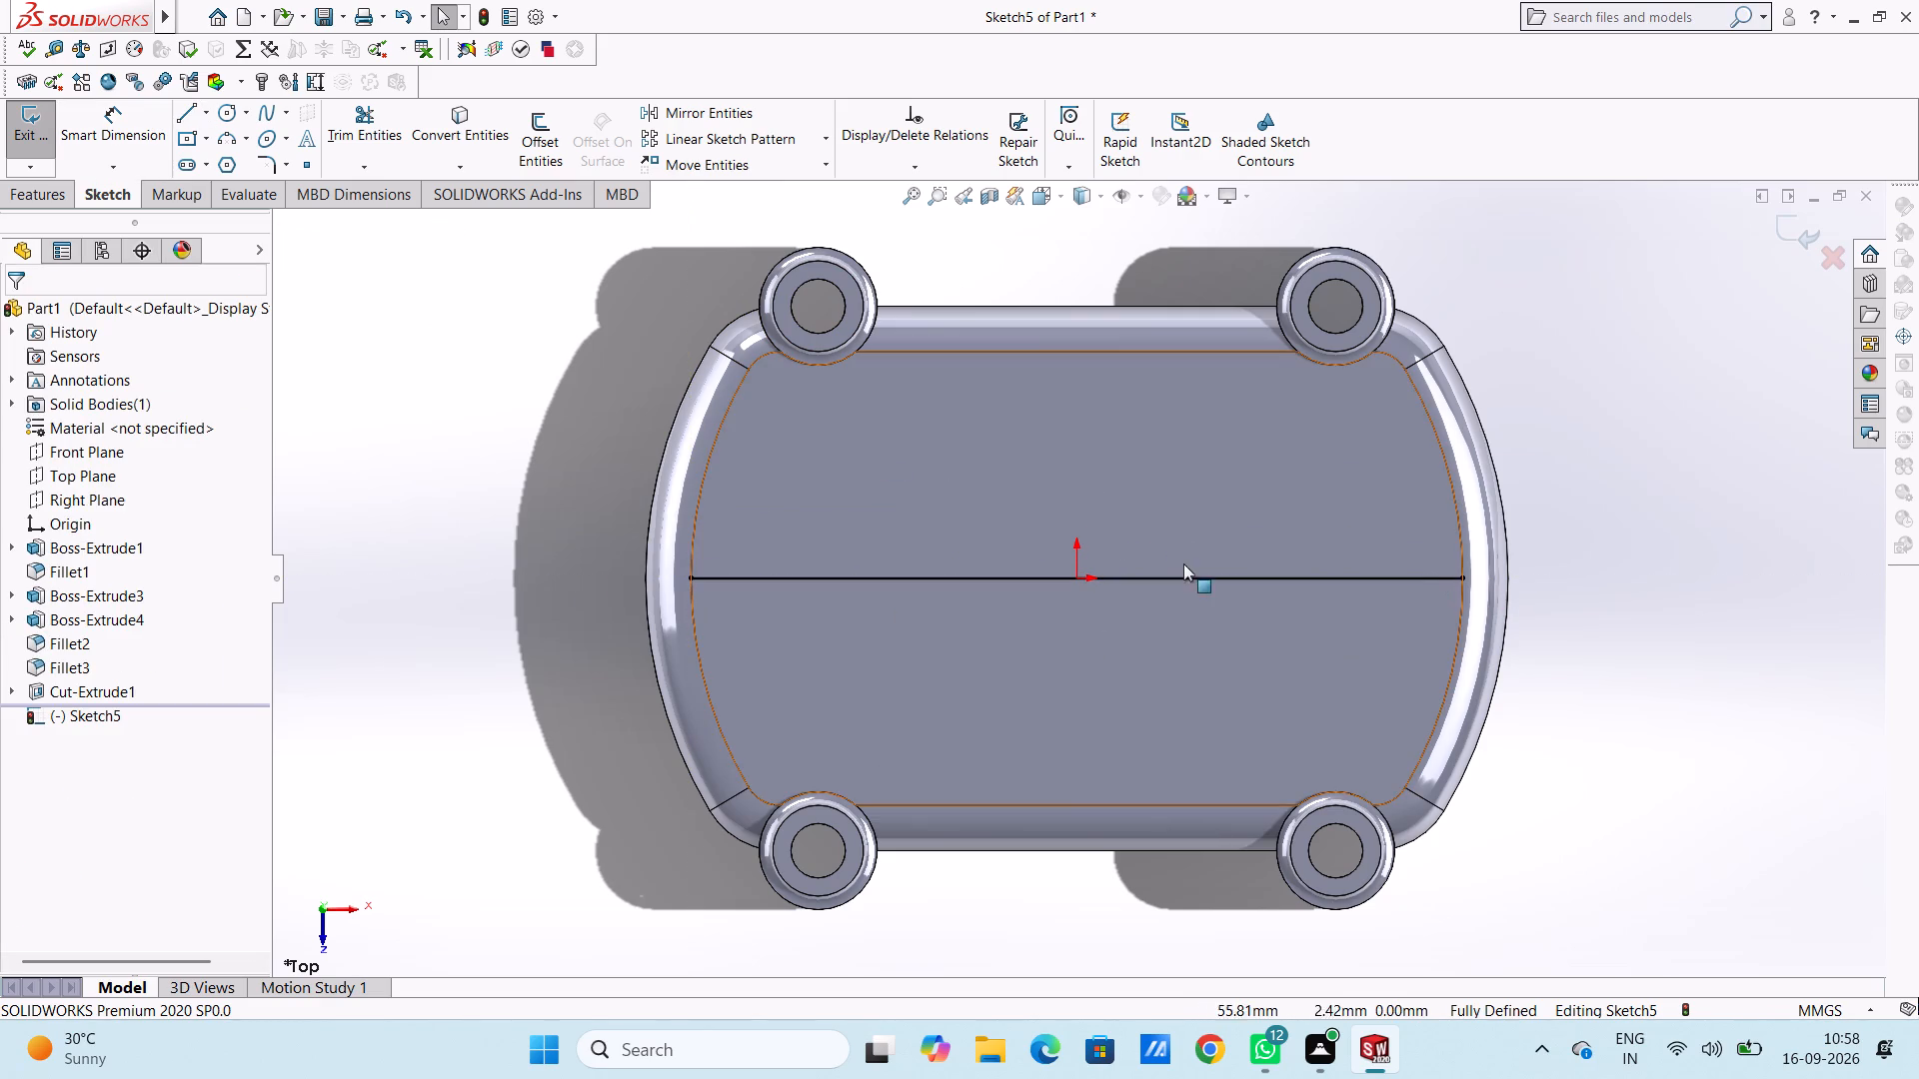
Draw a circle of 8 mm radius concentric with the hole on each of the two upper bosses.
click(226, 113)
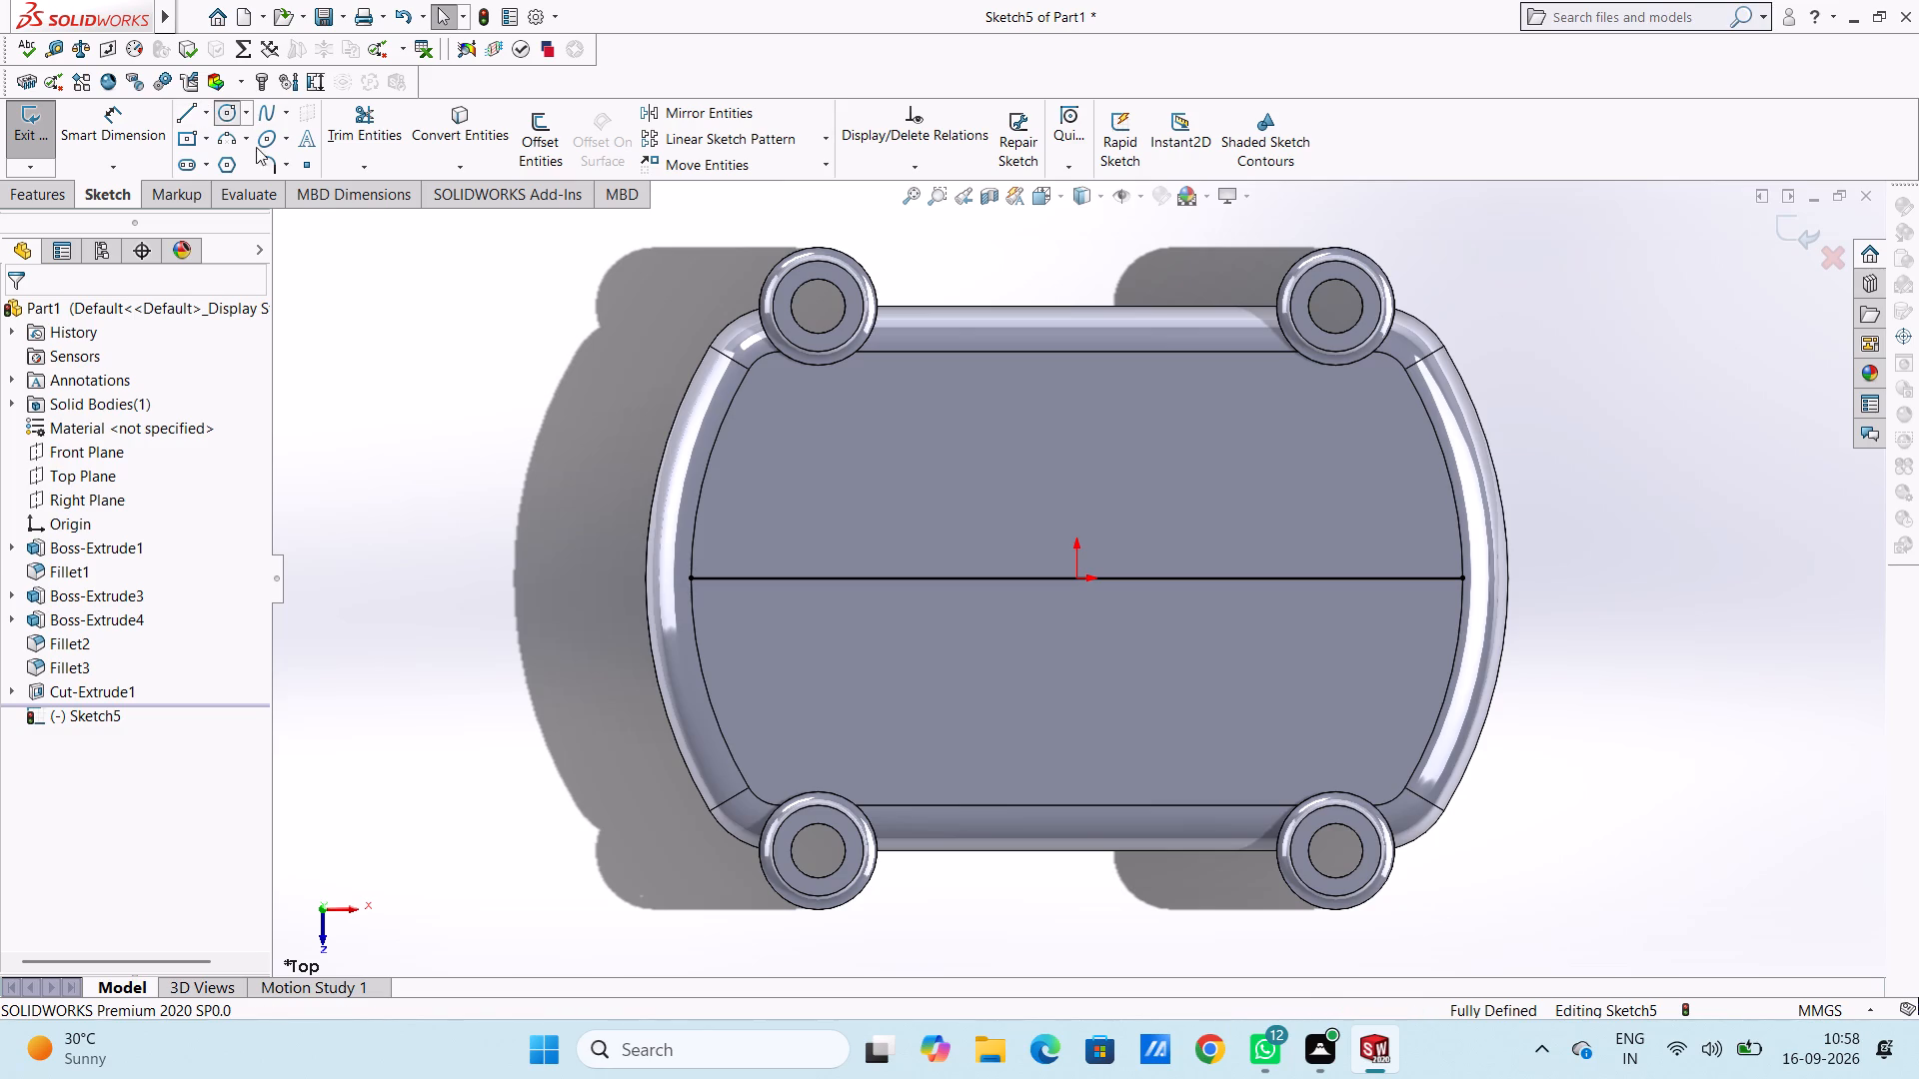
click(817, 304)
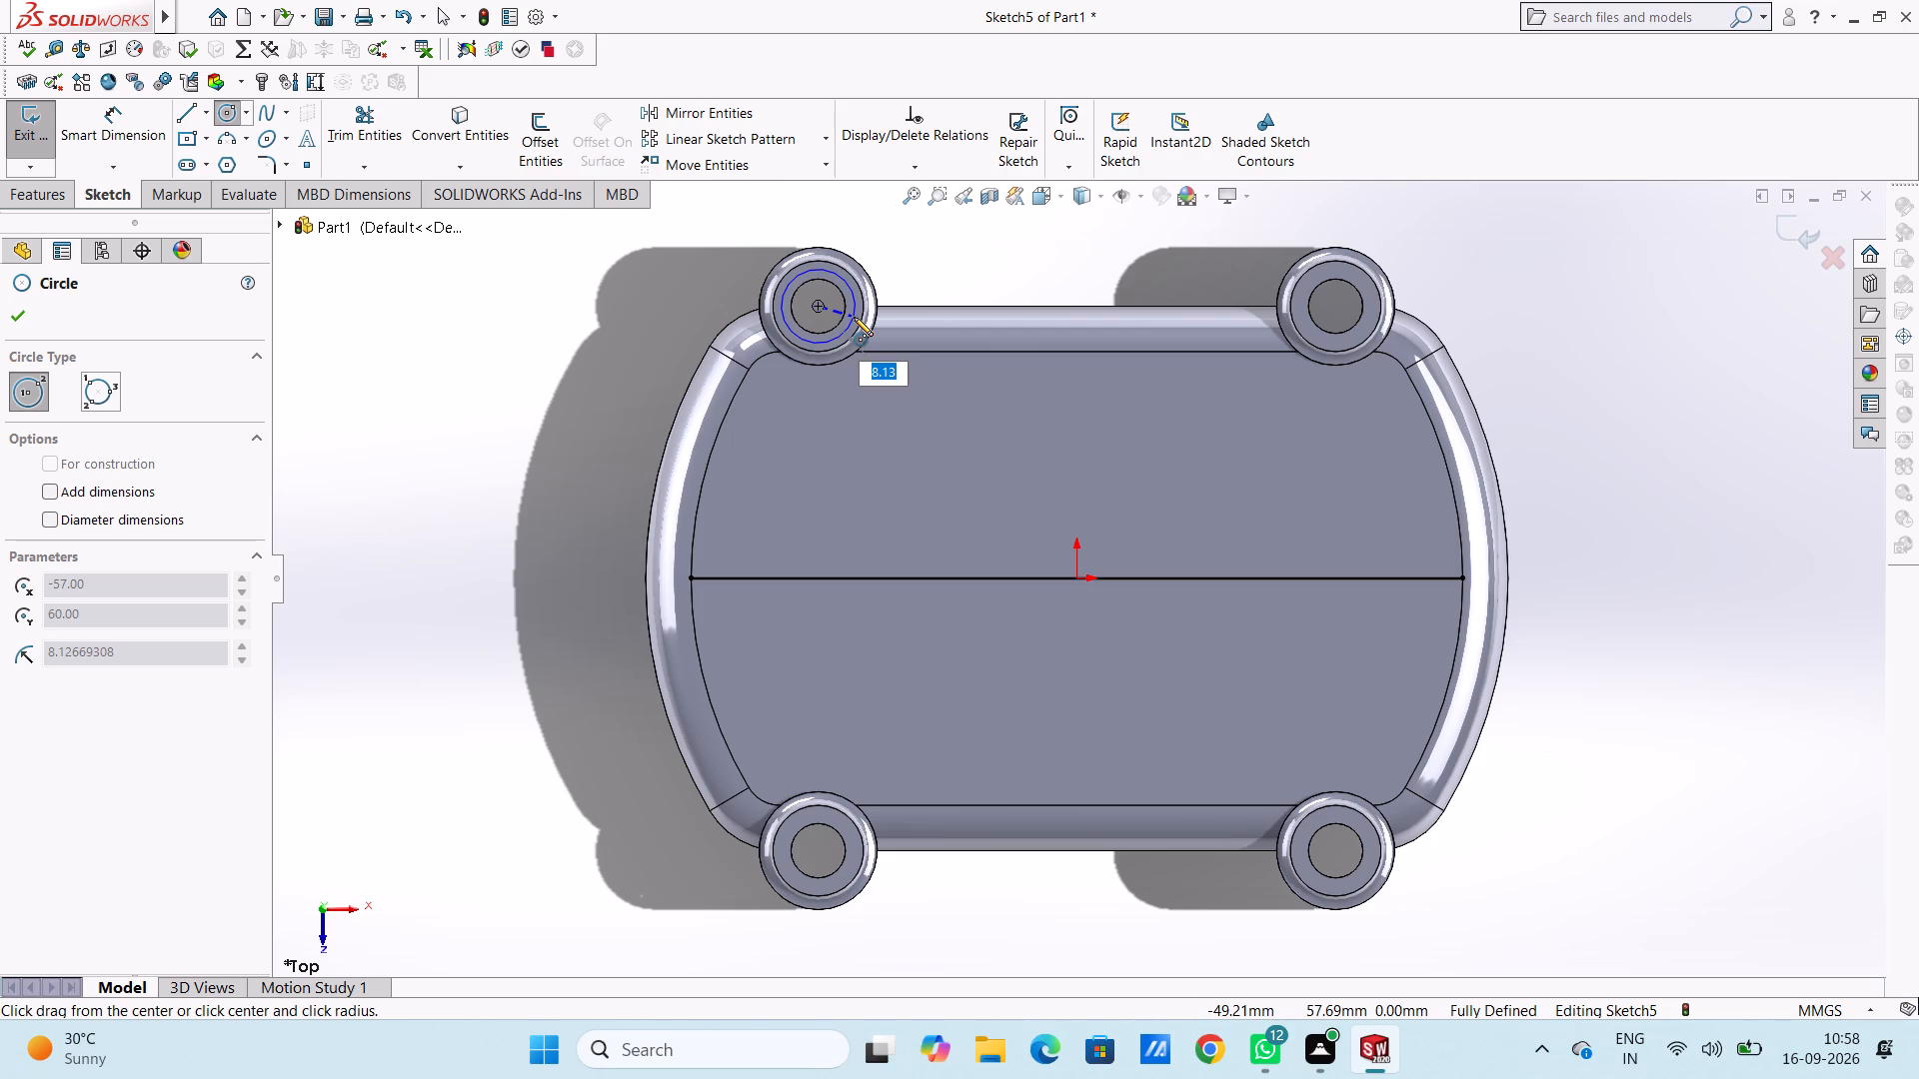
key(8)
key(Return)
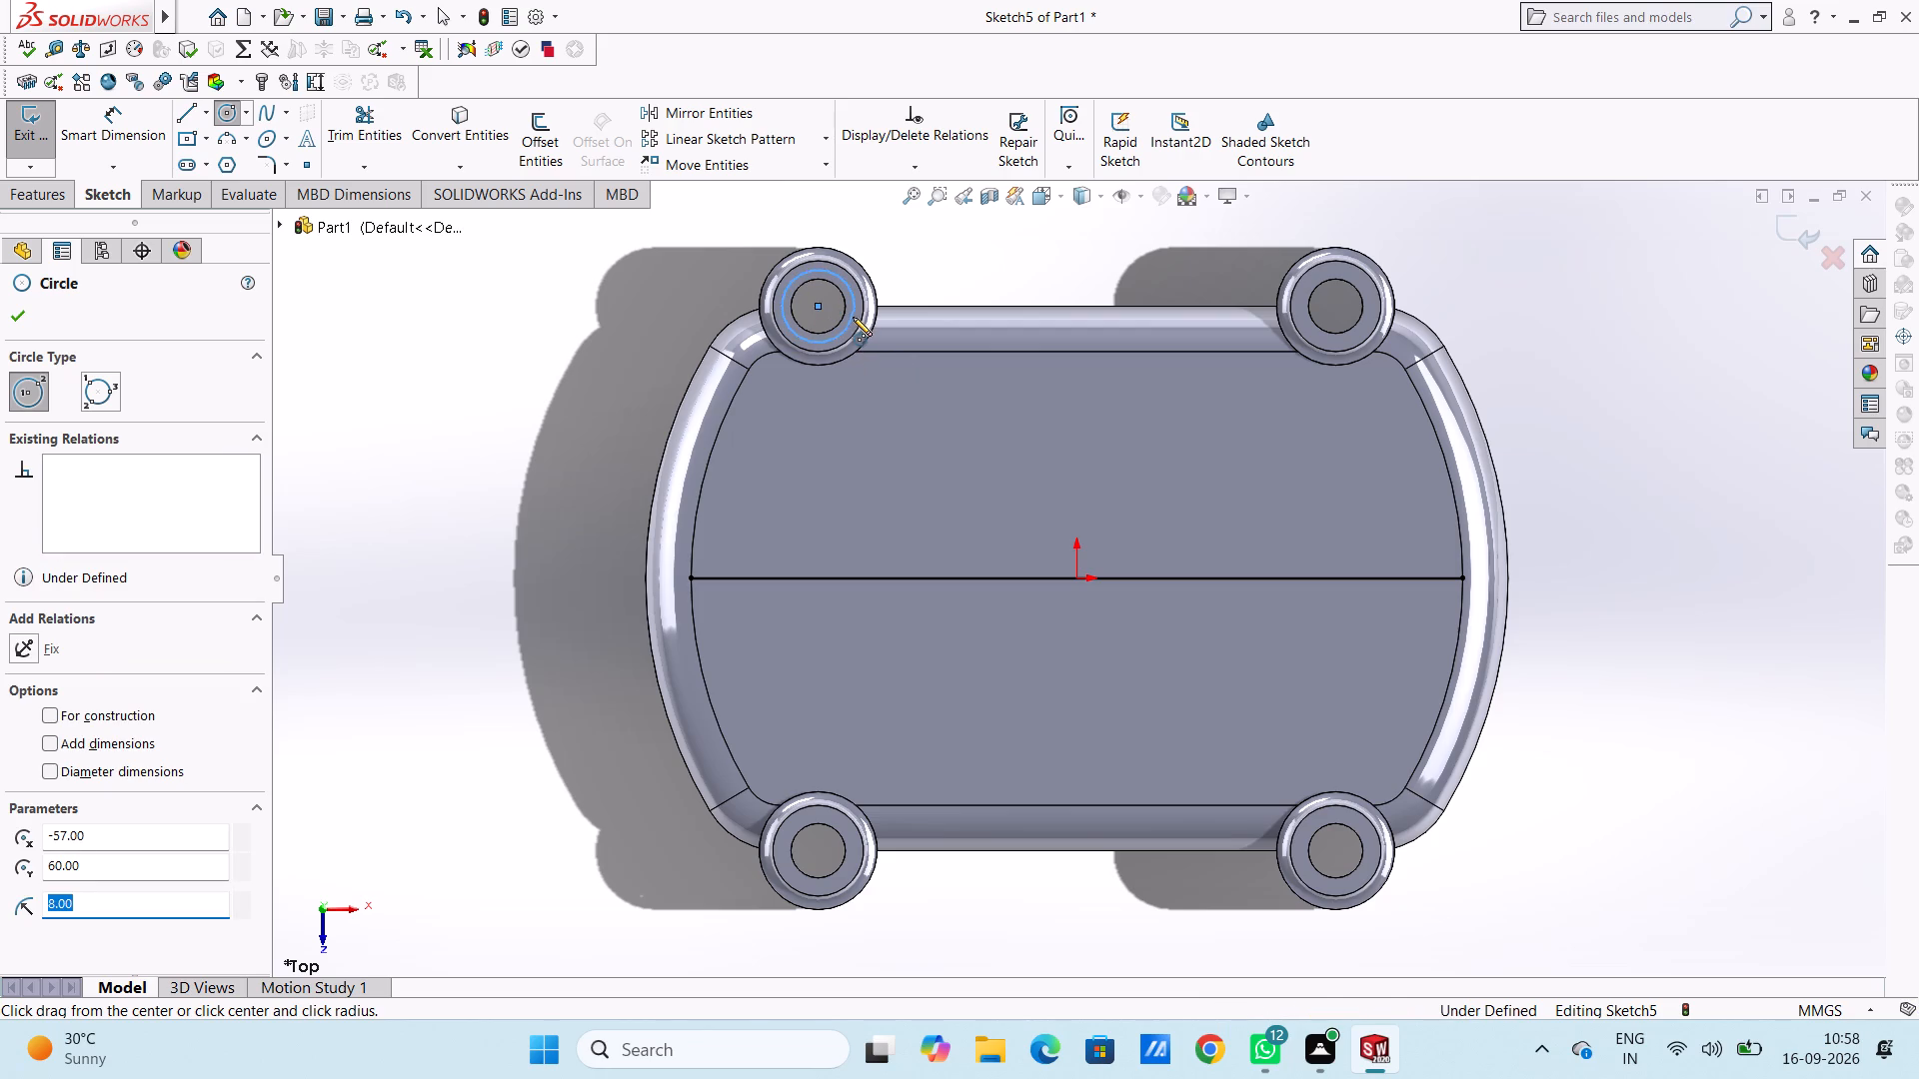
click(1336, 310)
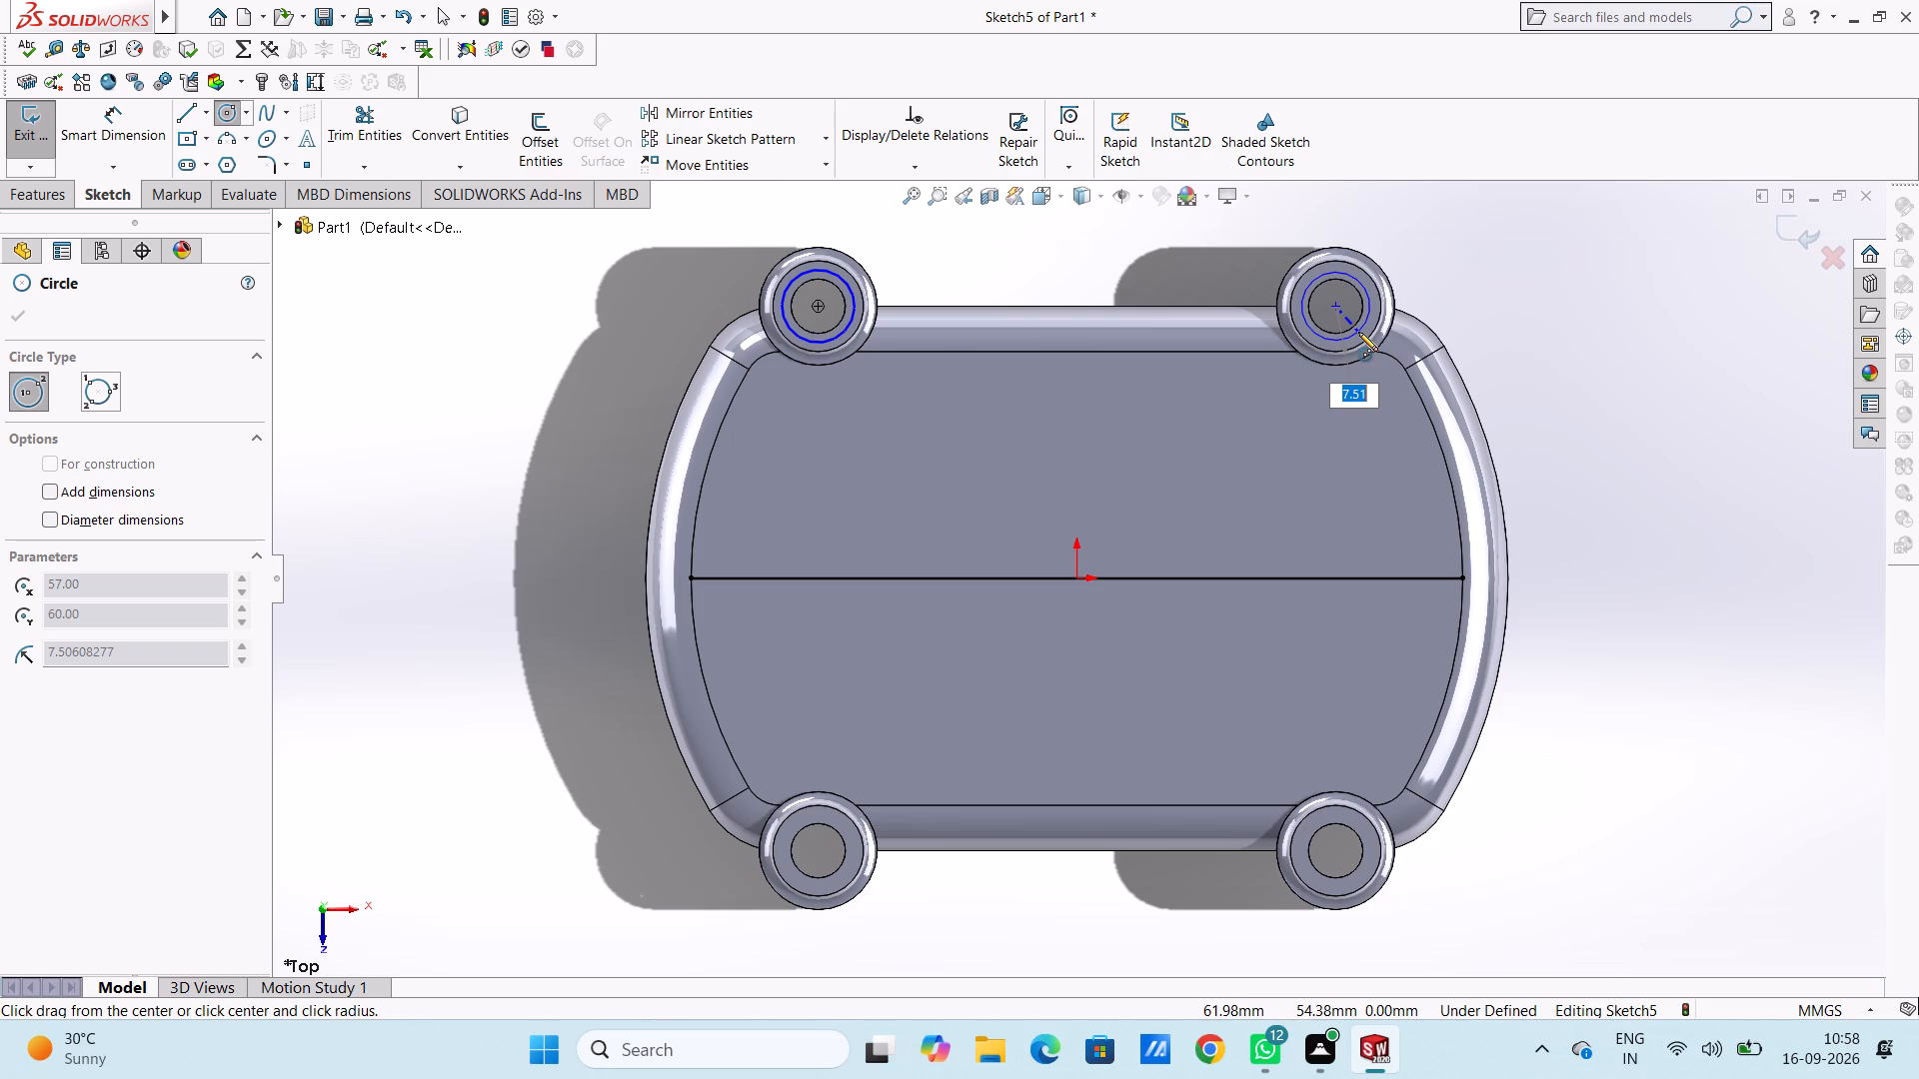
key(8)
key(Return)
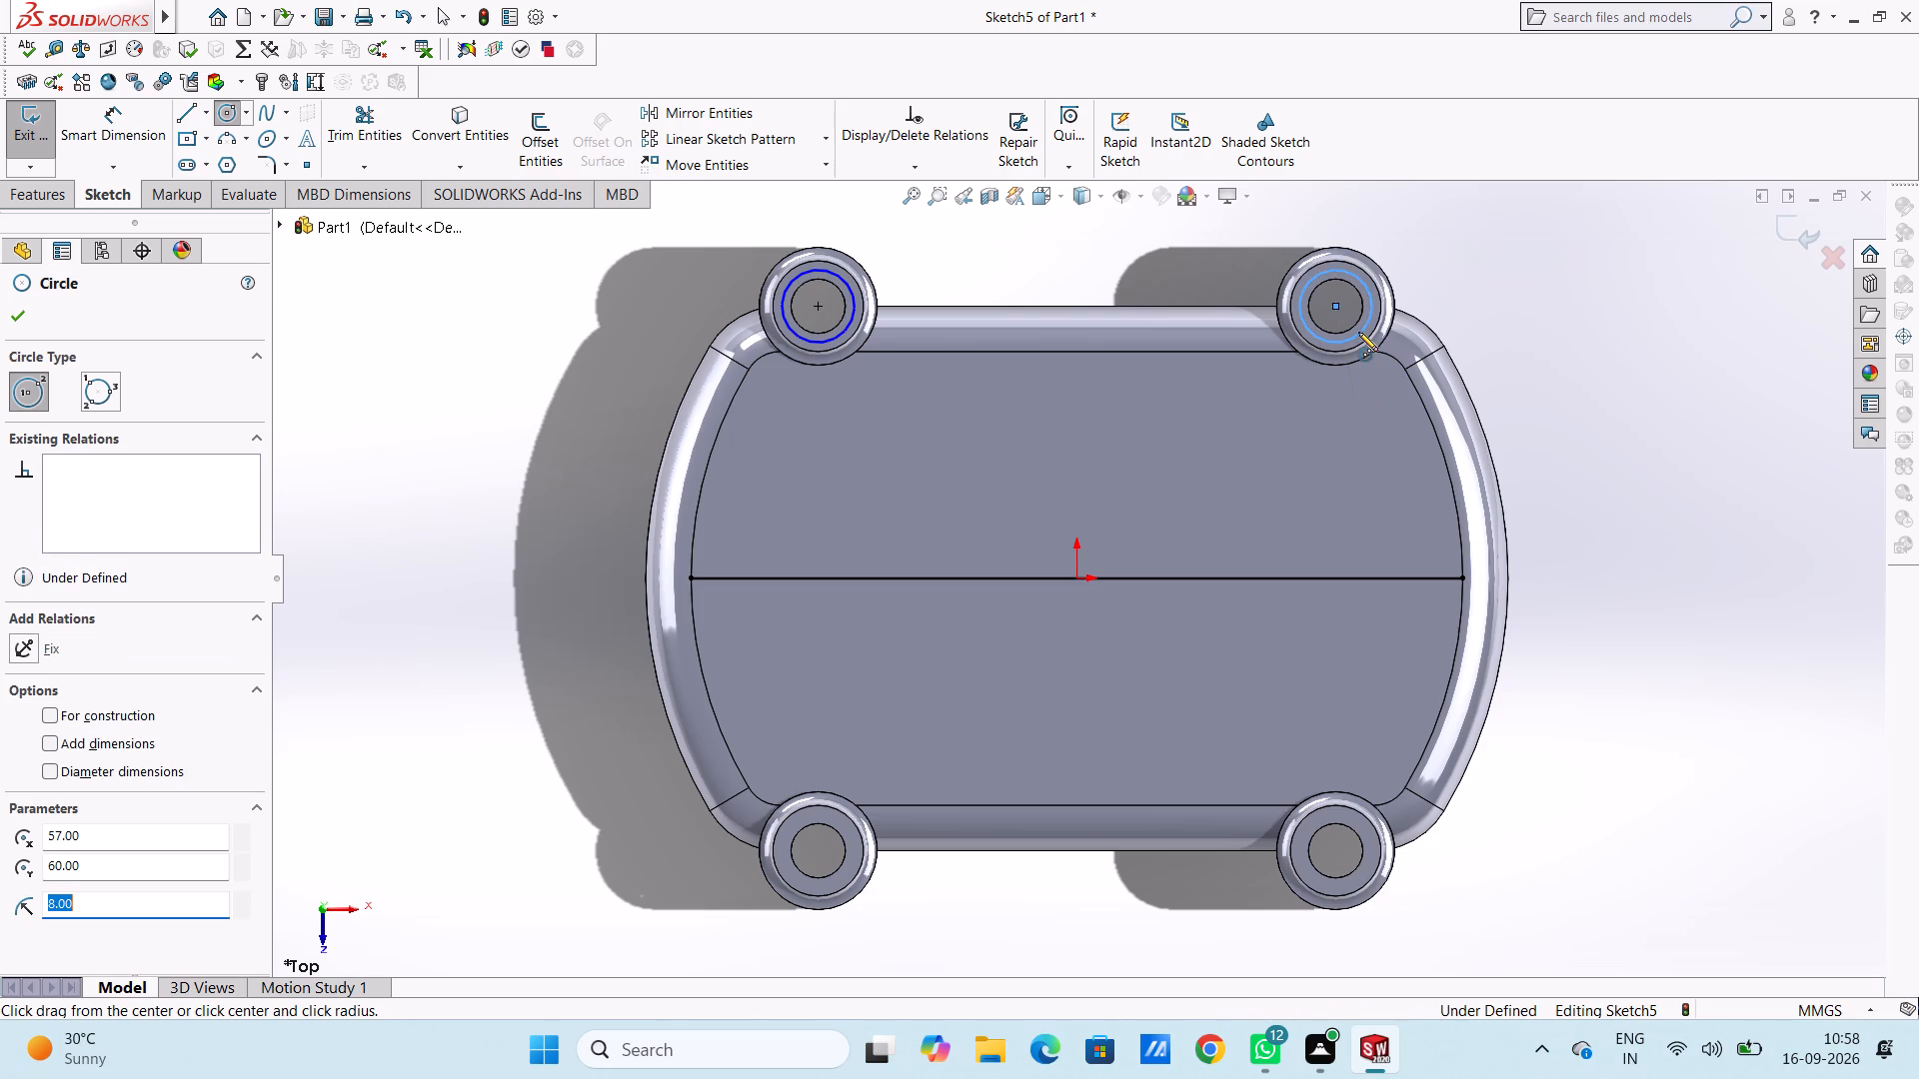
key(Escape)
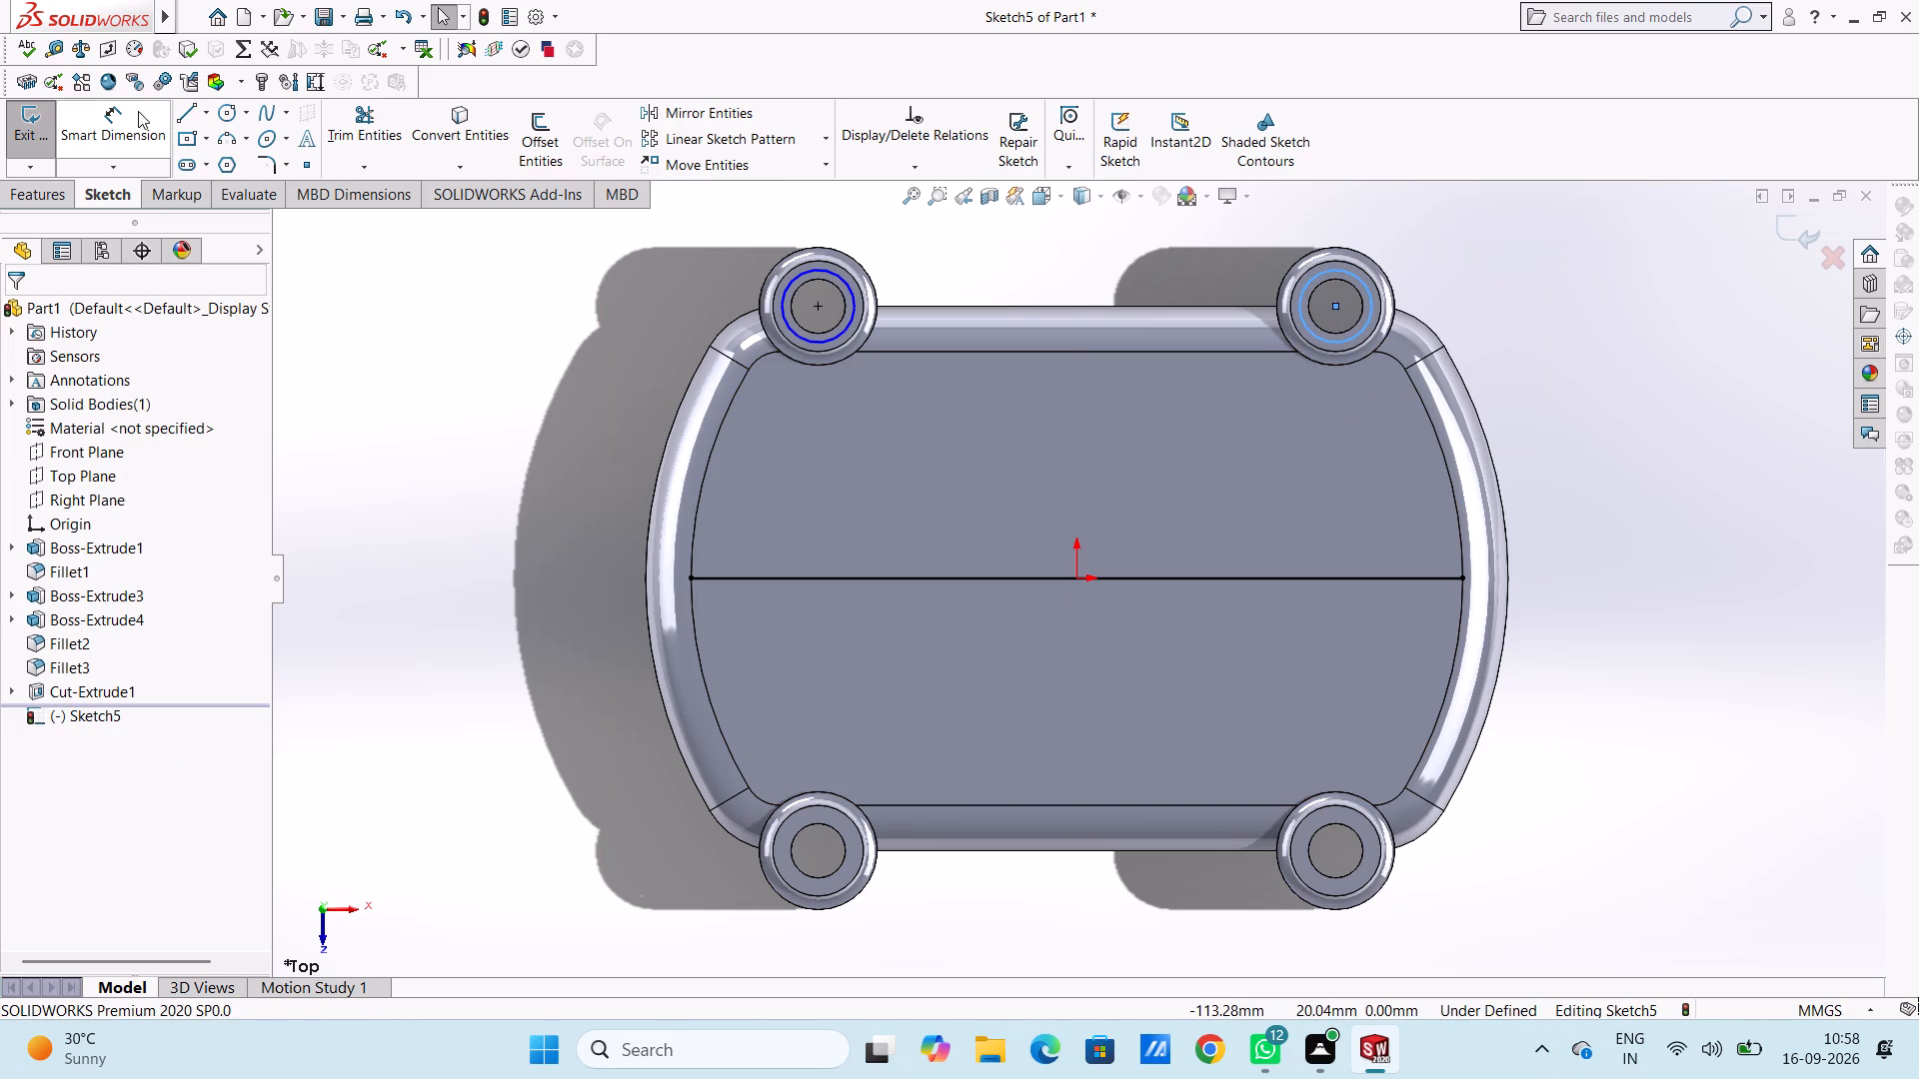
Dimension both new circles on the upper bosses with a diameter of 16 mm.
click(136, 112)
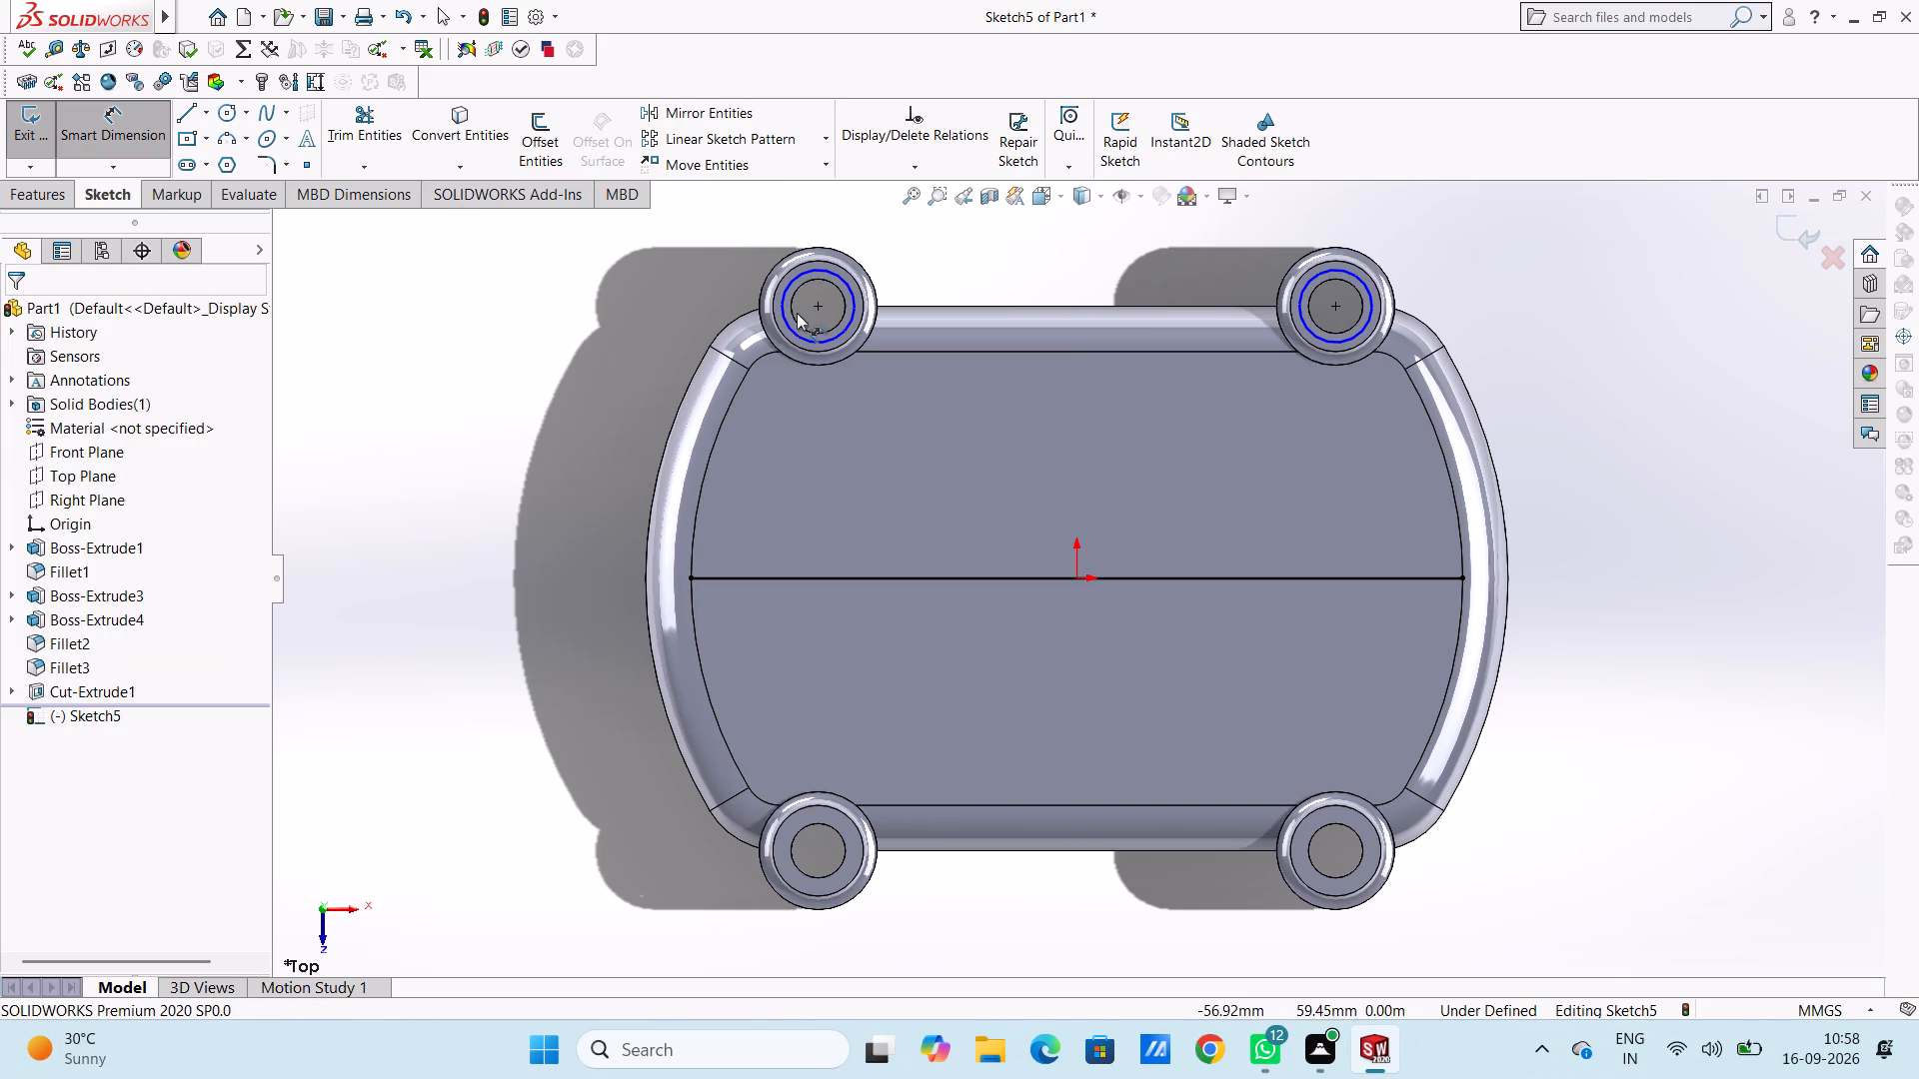
click(793, 325)
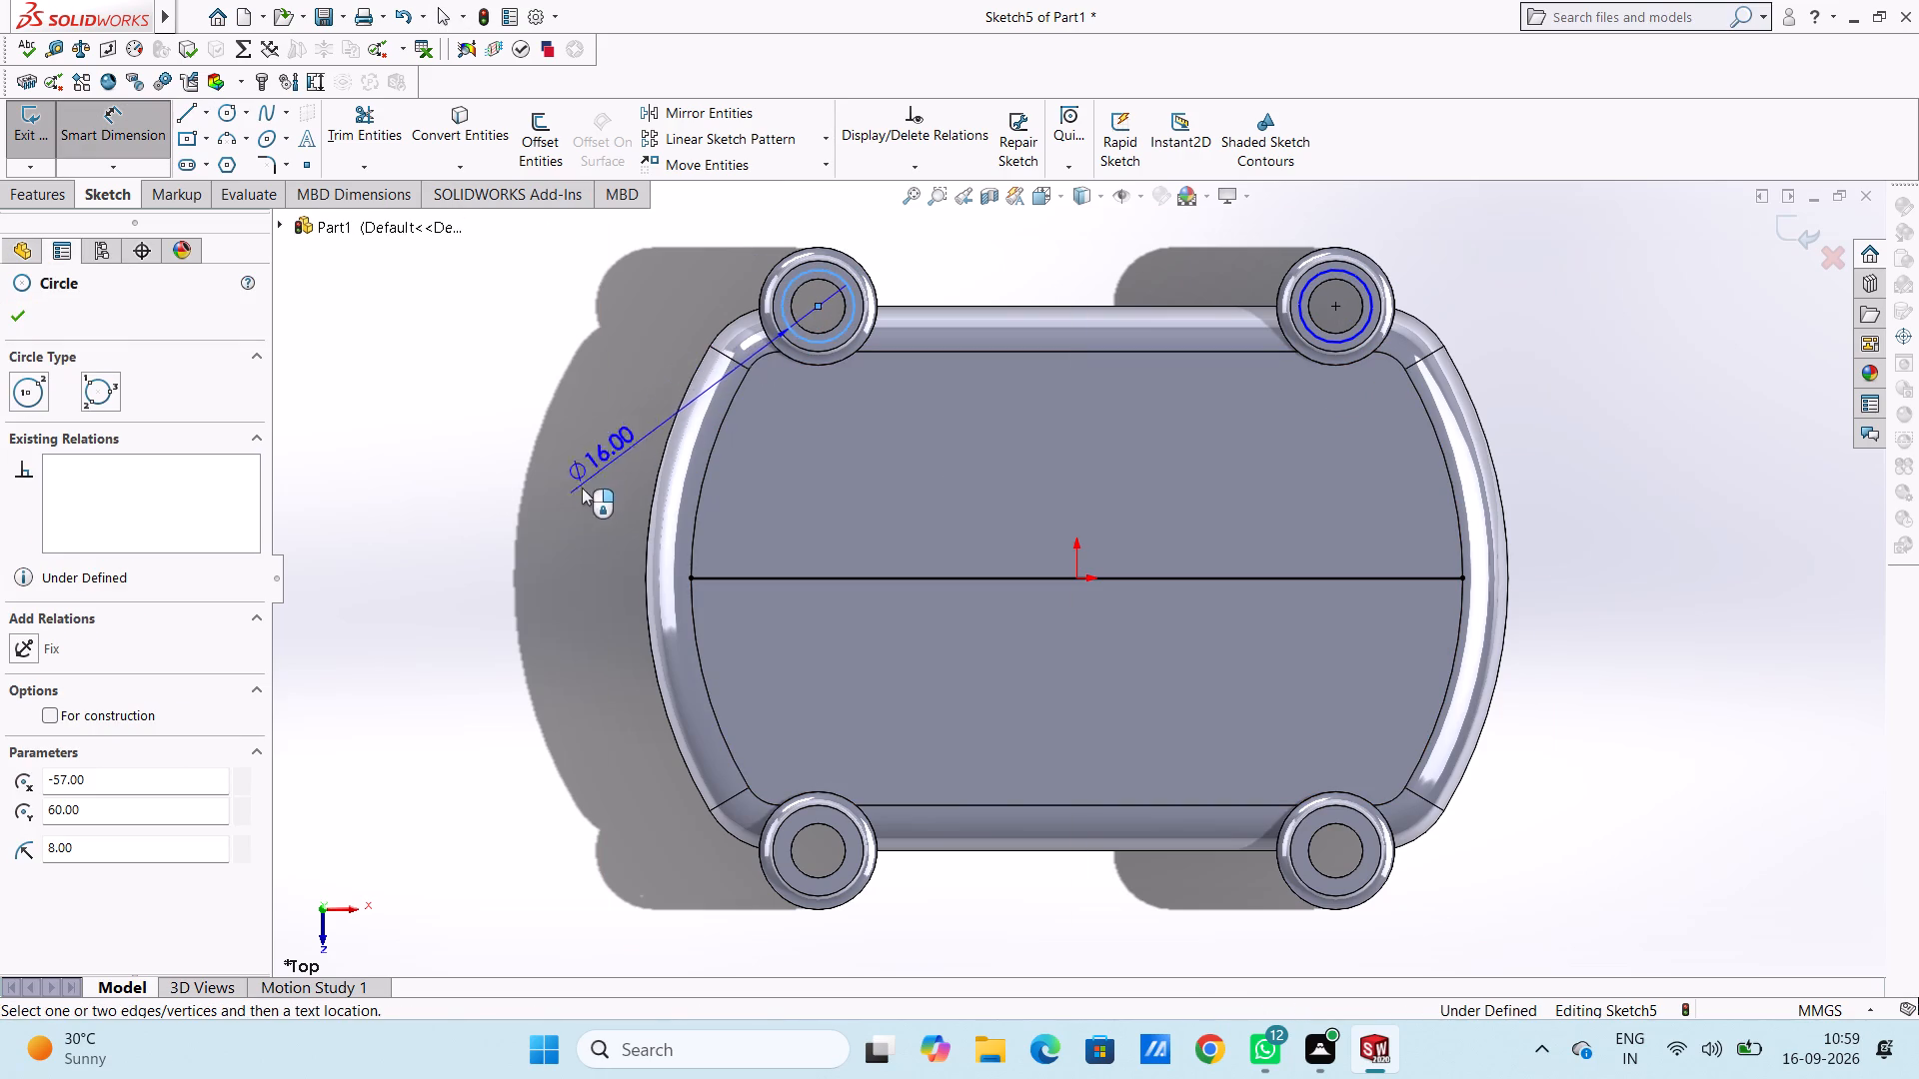
click(473, 506)
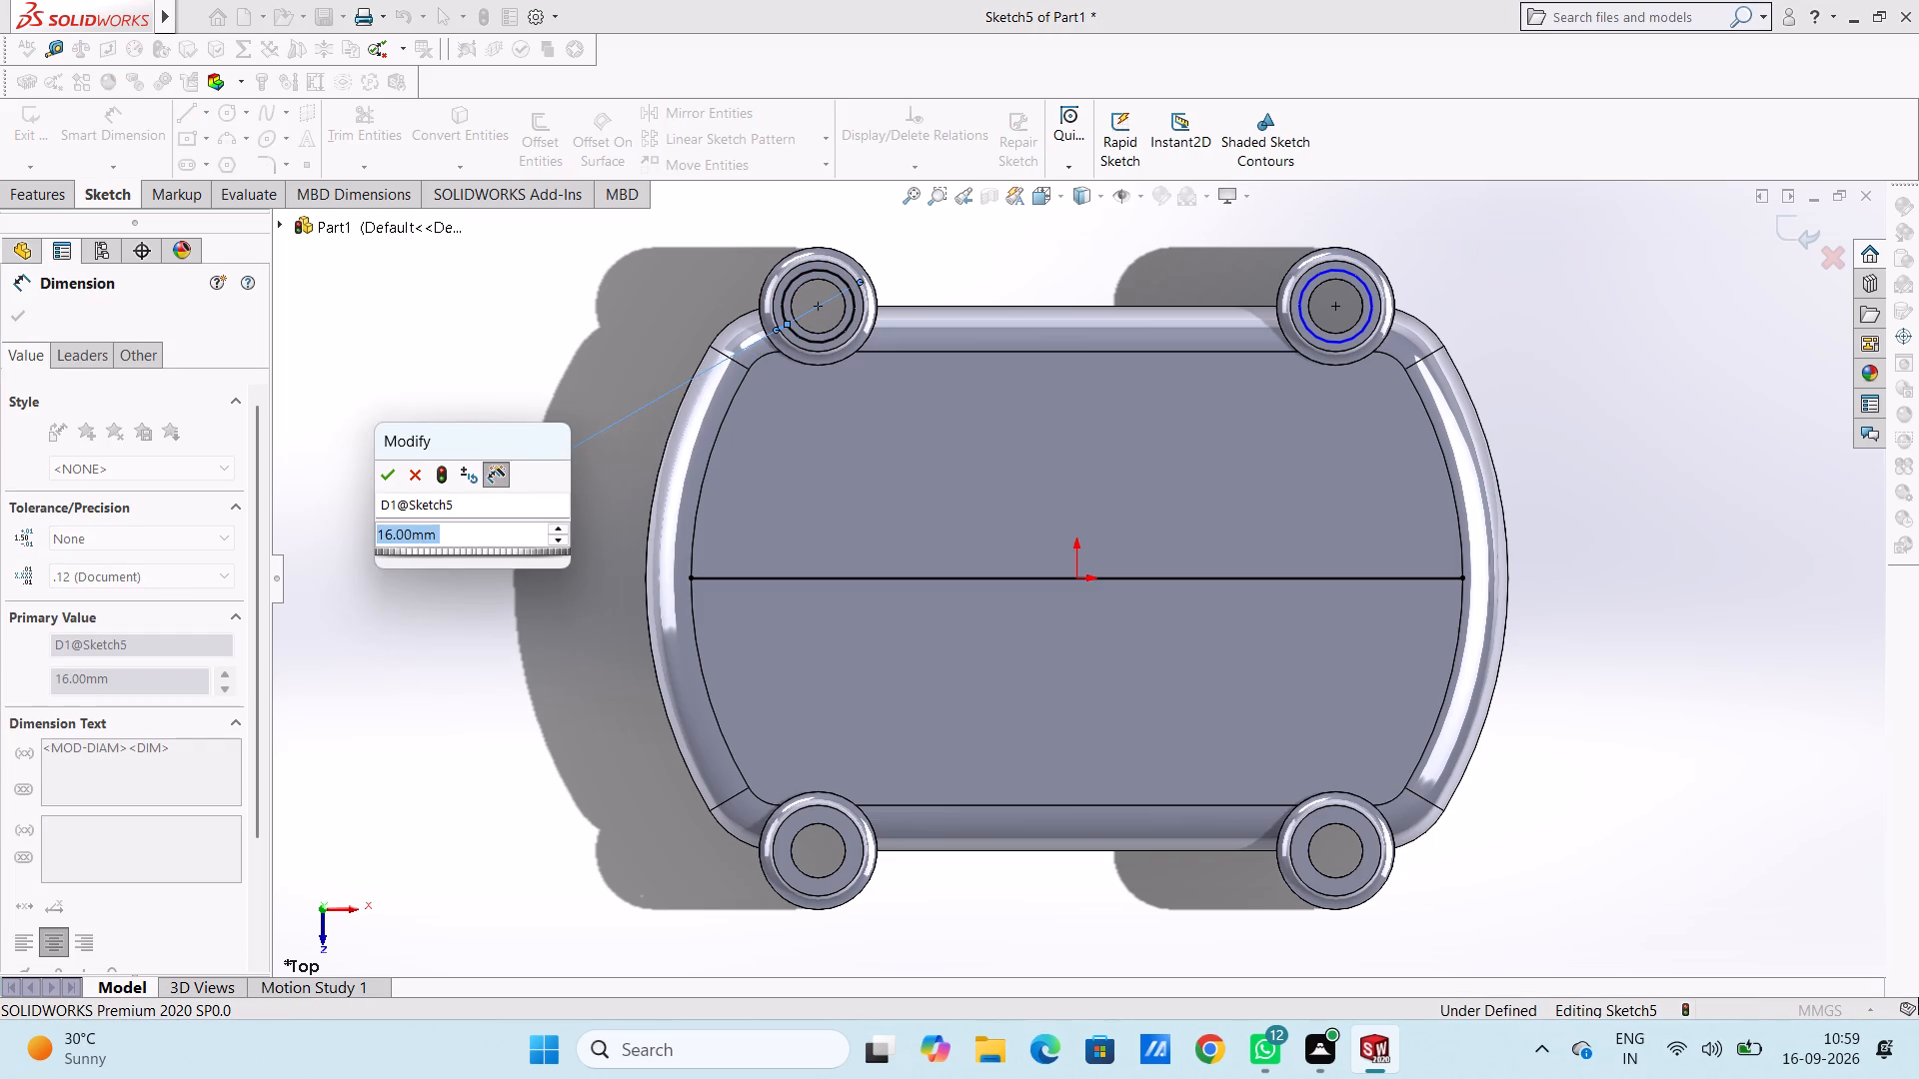
click(384, 479)
click(451, 678)
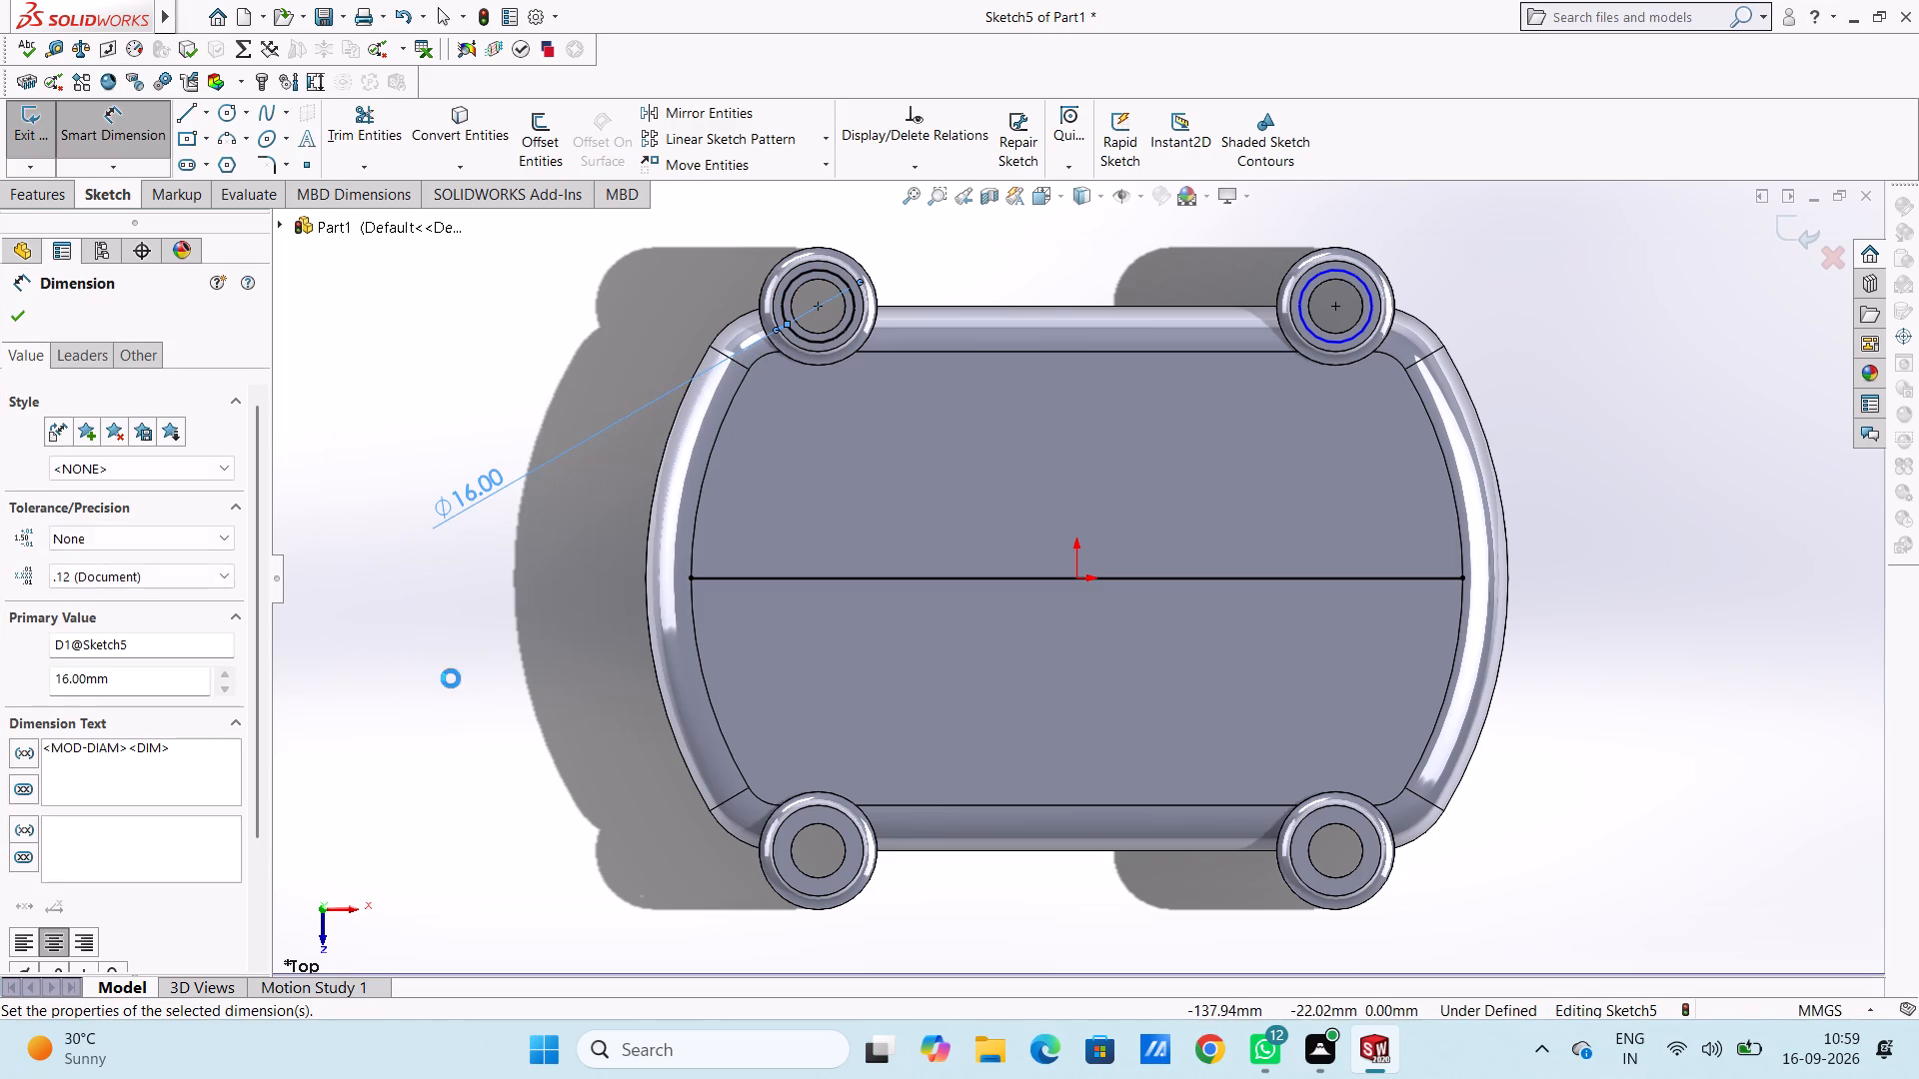
click(1296, 311)
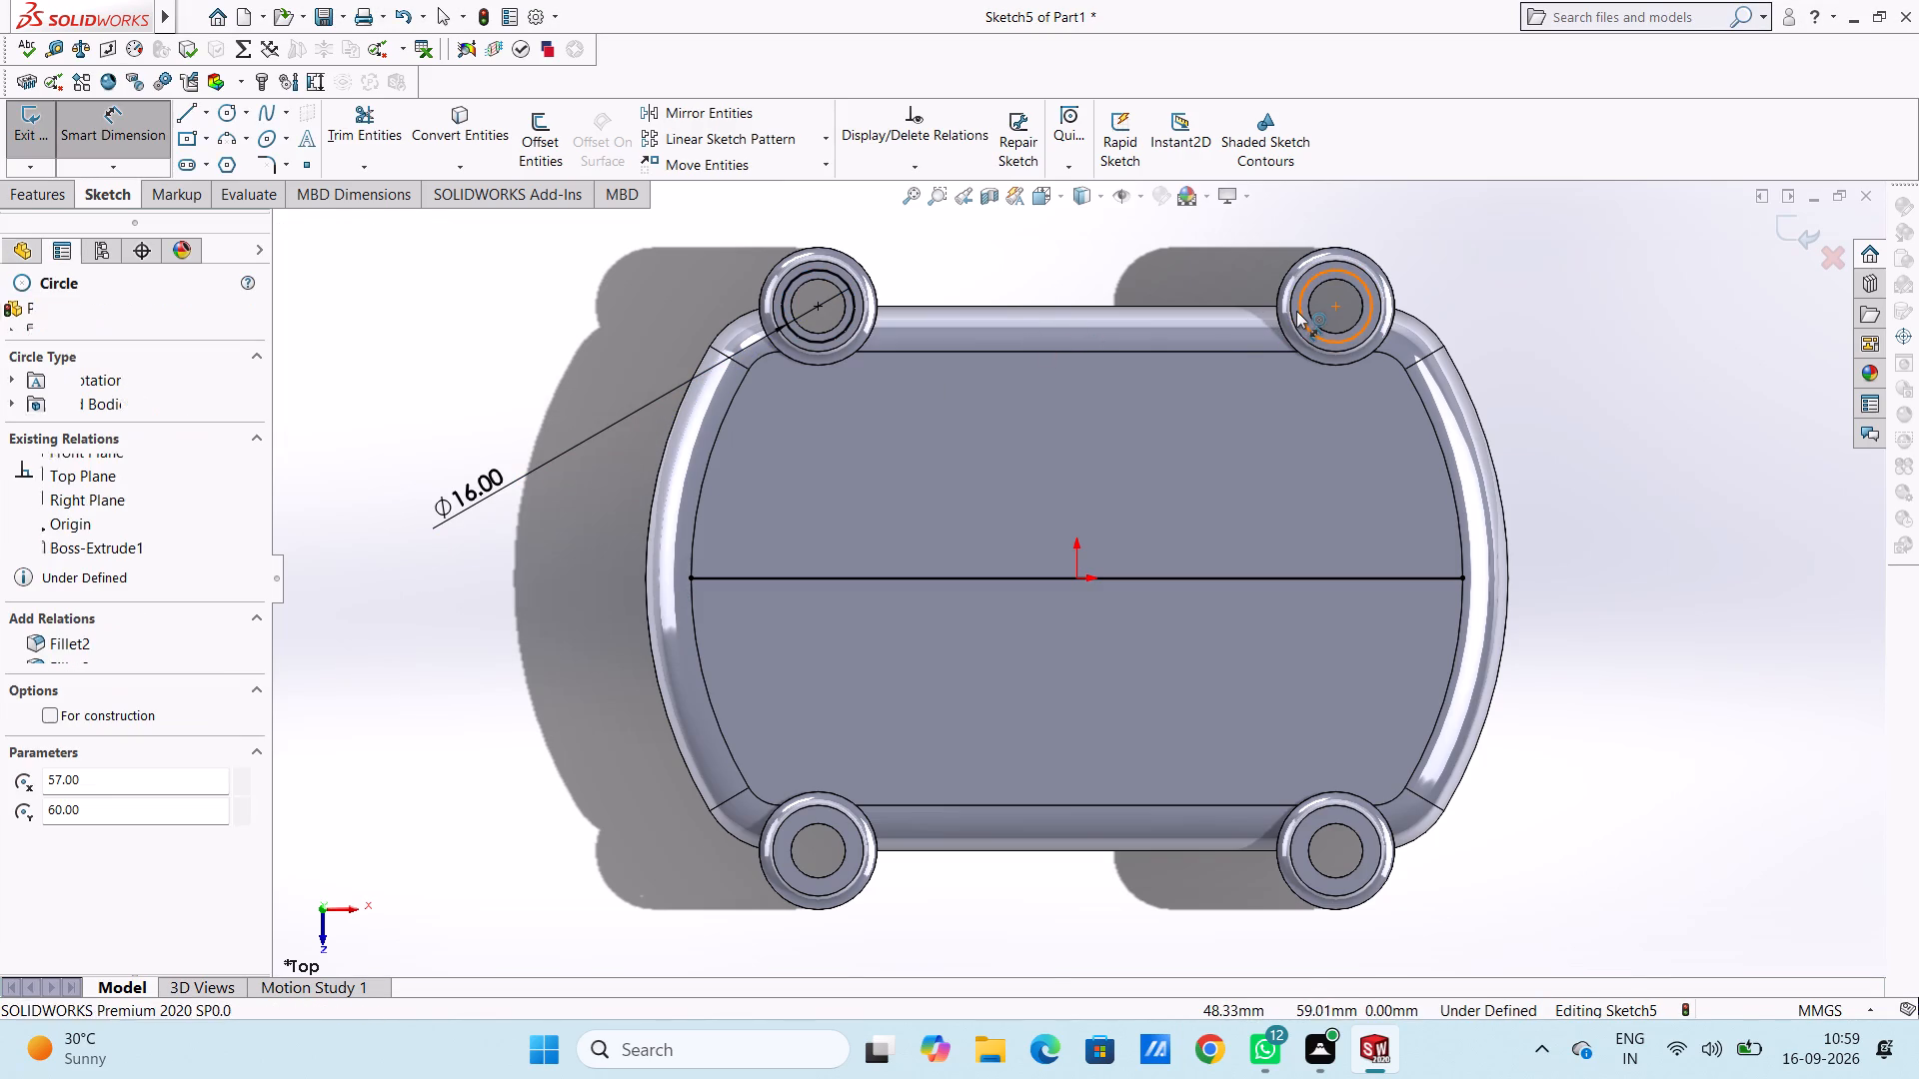
click(943, 509)
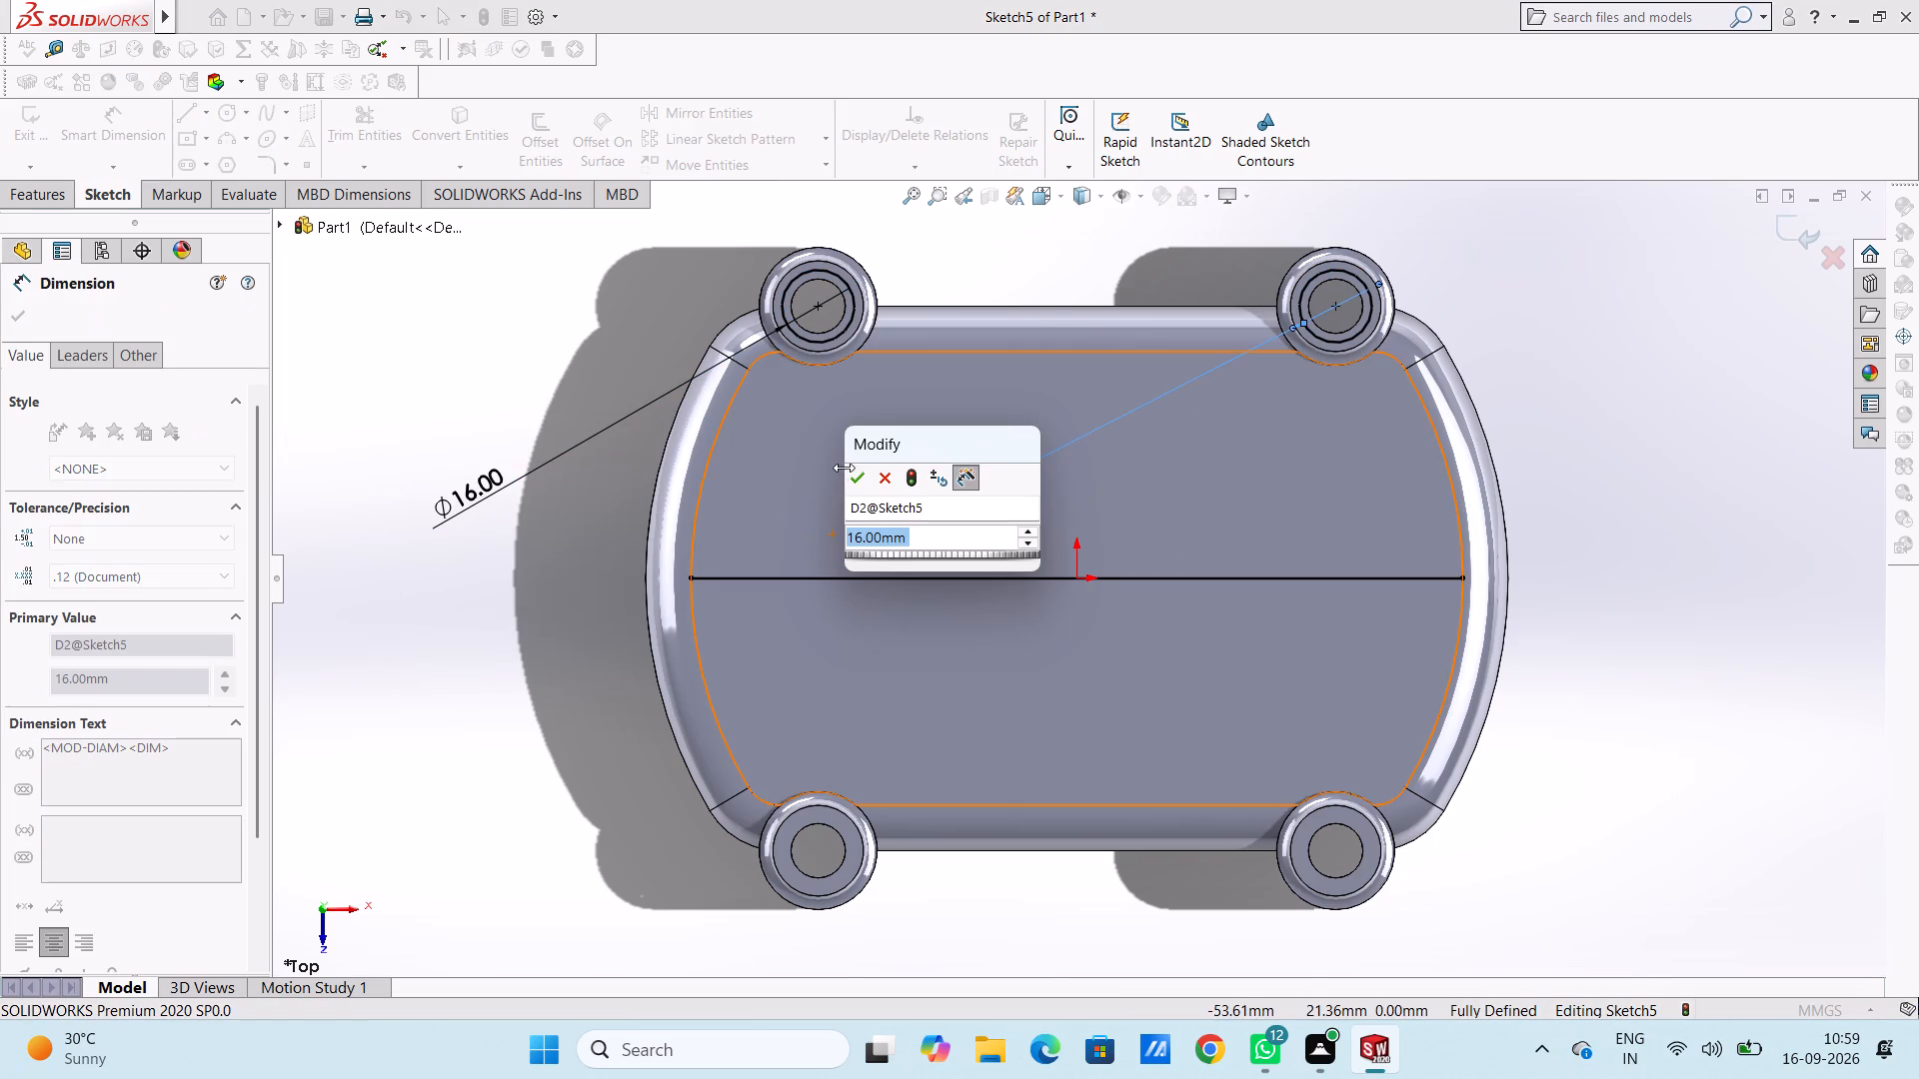
click(854, 478)
click(465, 584)
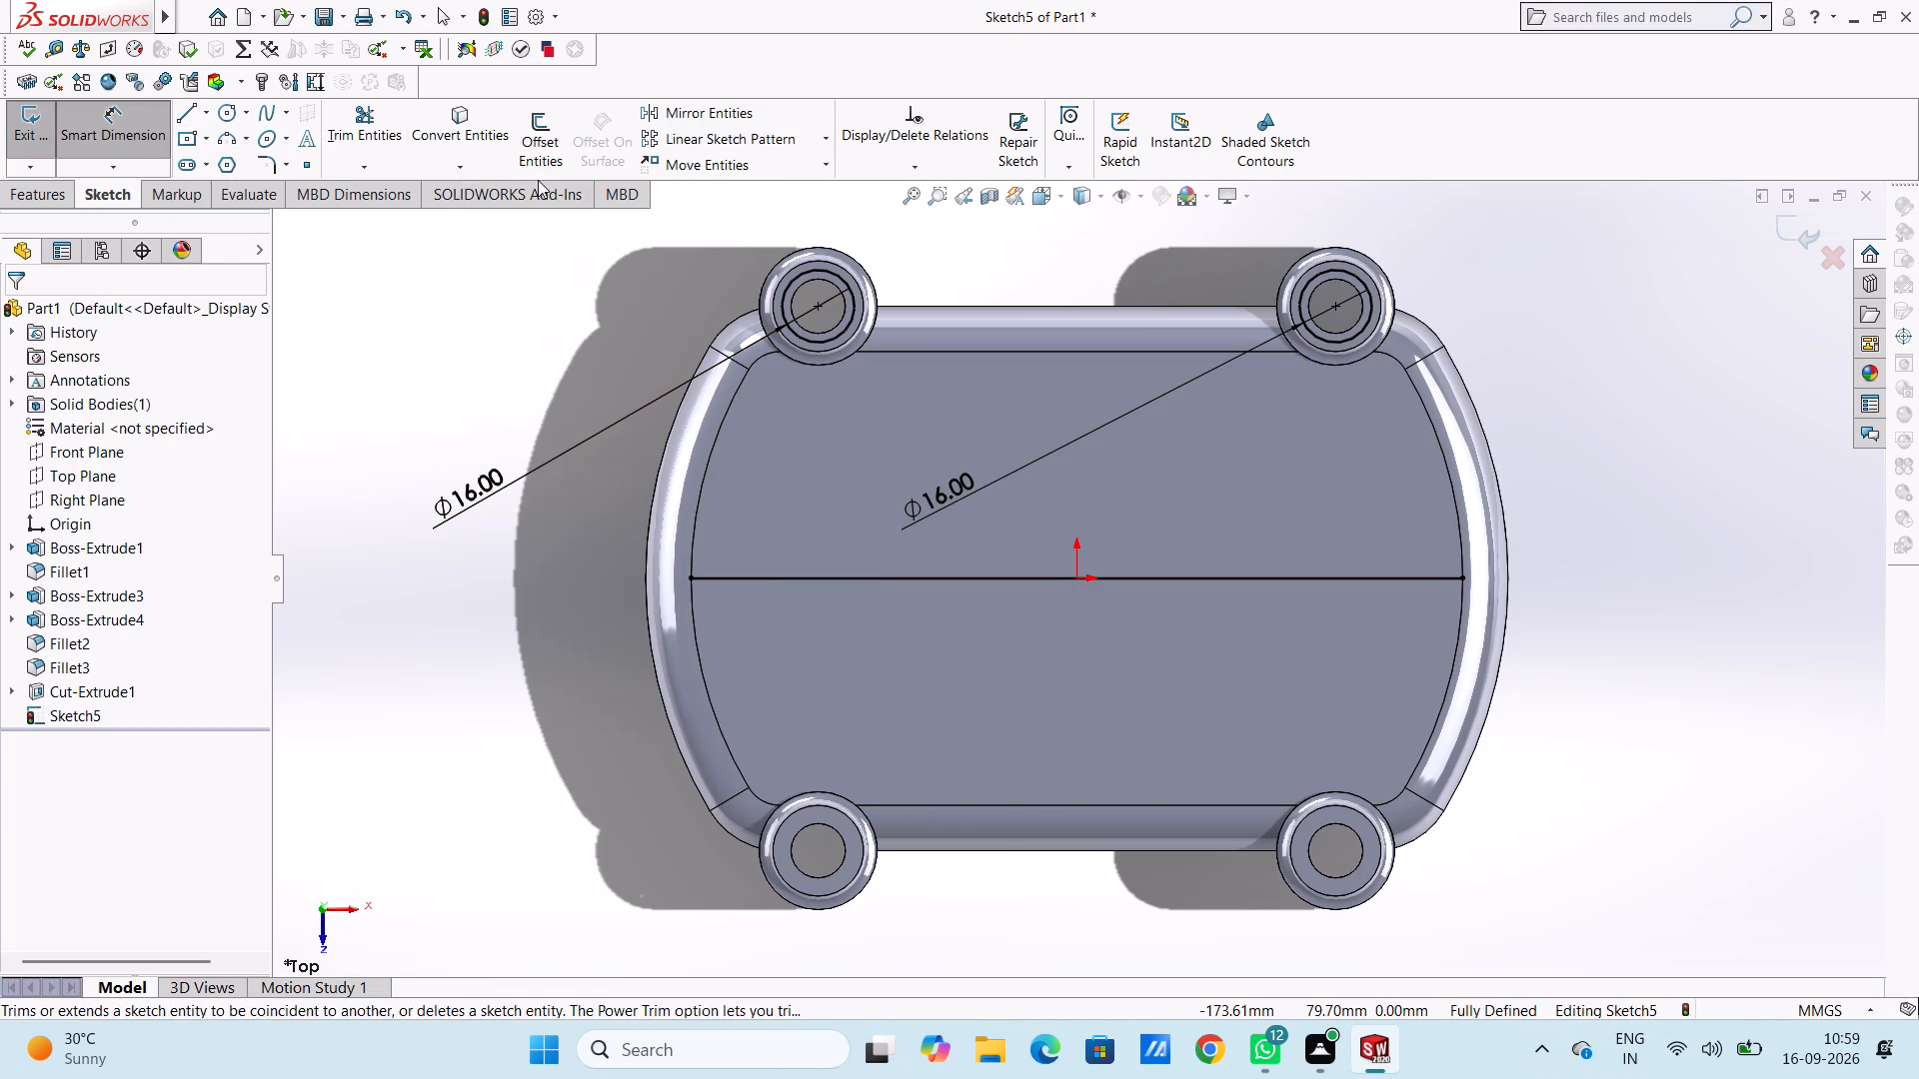
Mirror the two 16 mm circles about the horizontal line onto the two lower bosses, keeping the originals.
click(732, 115)
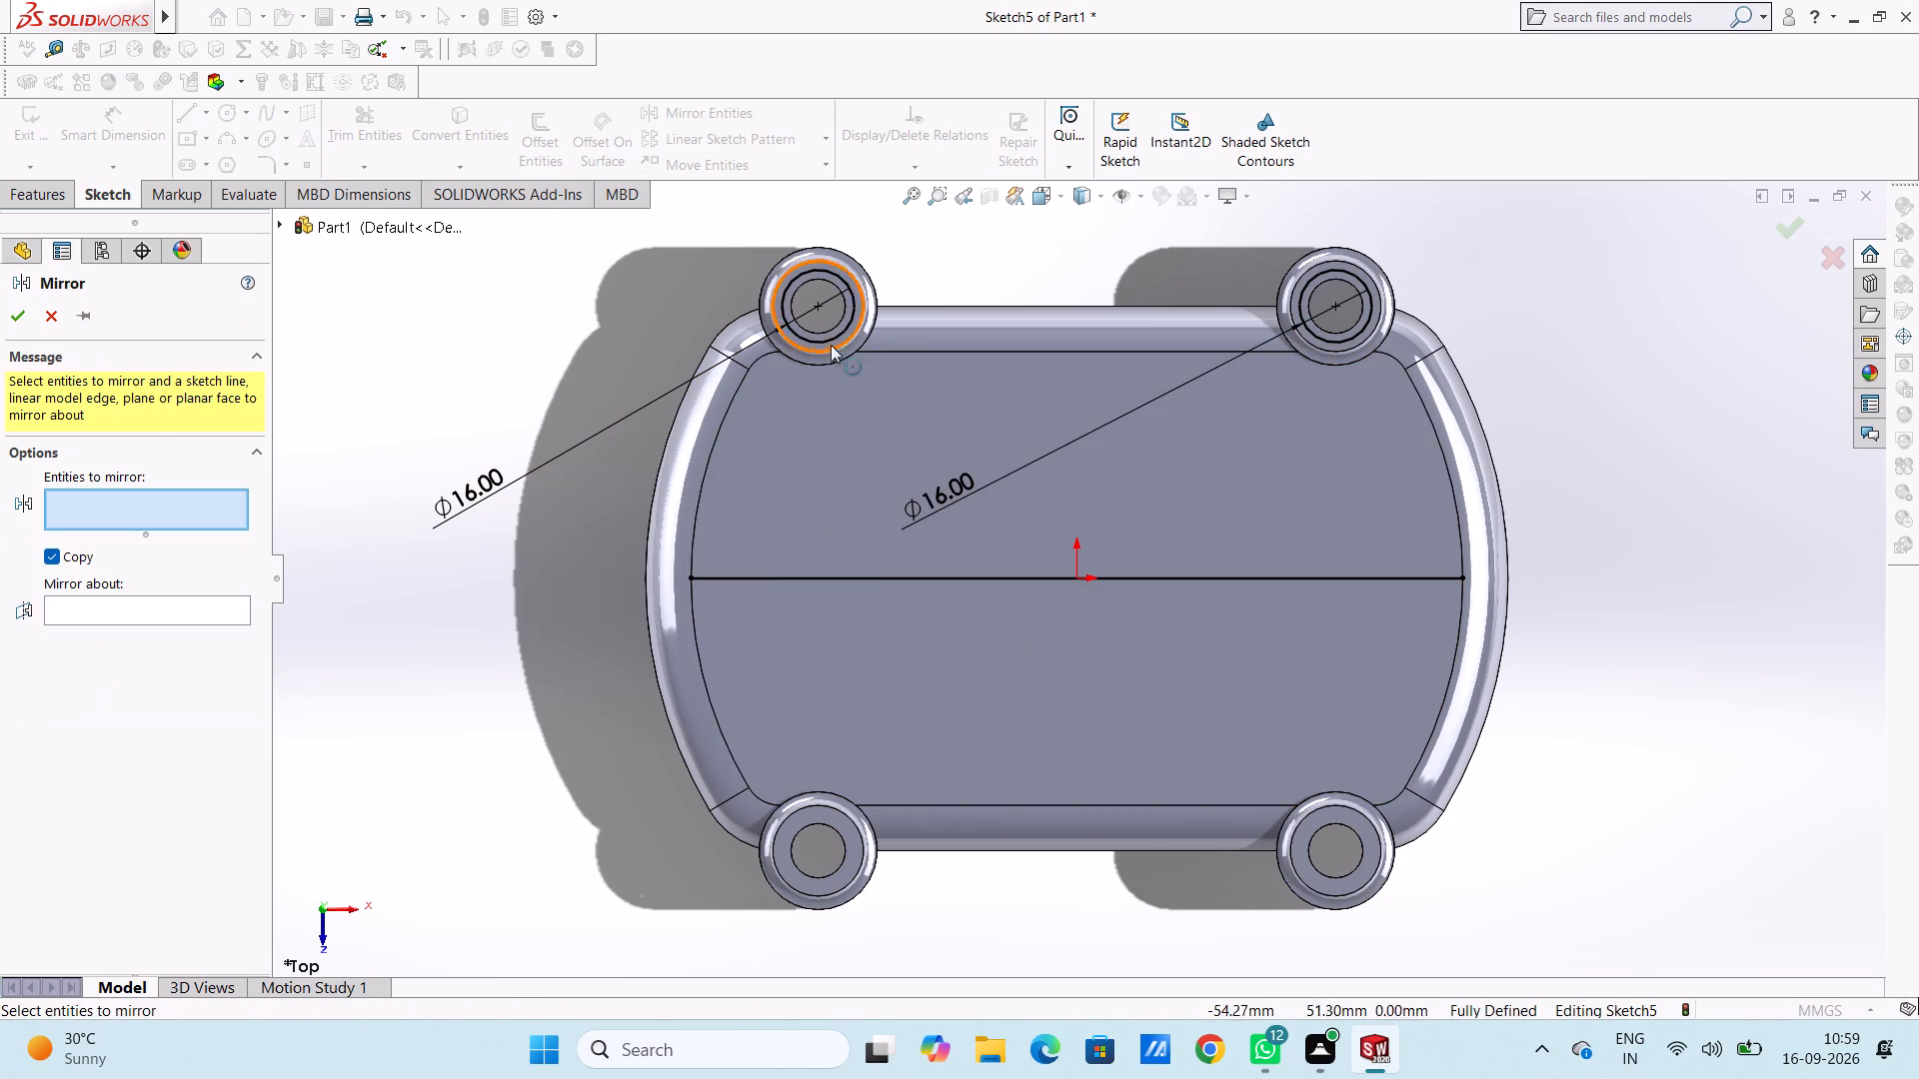
click(827, 340)
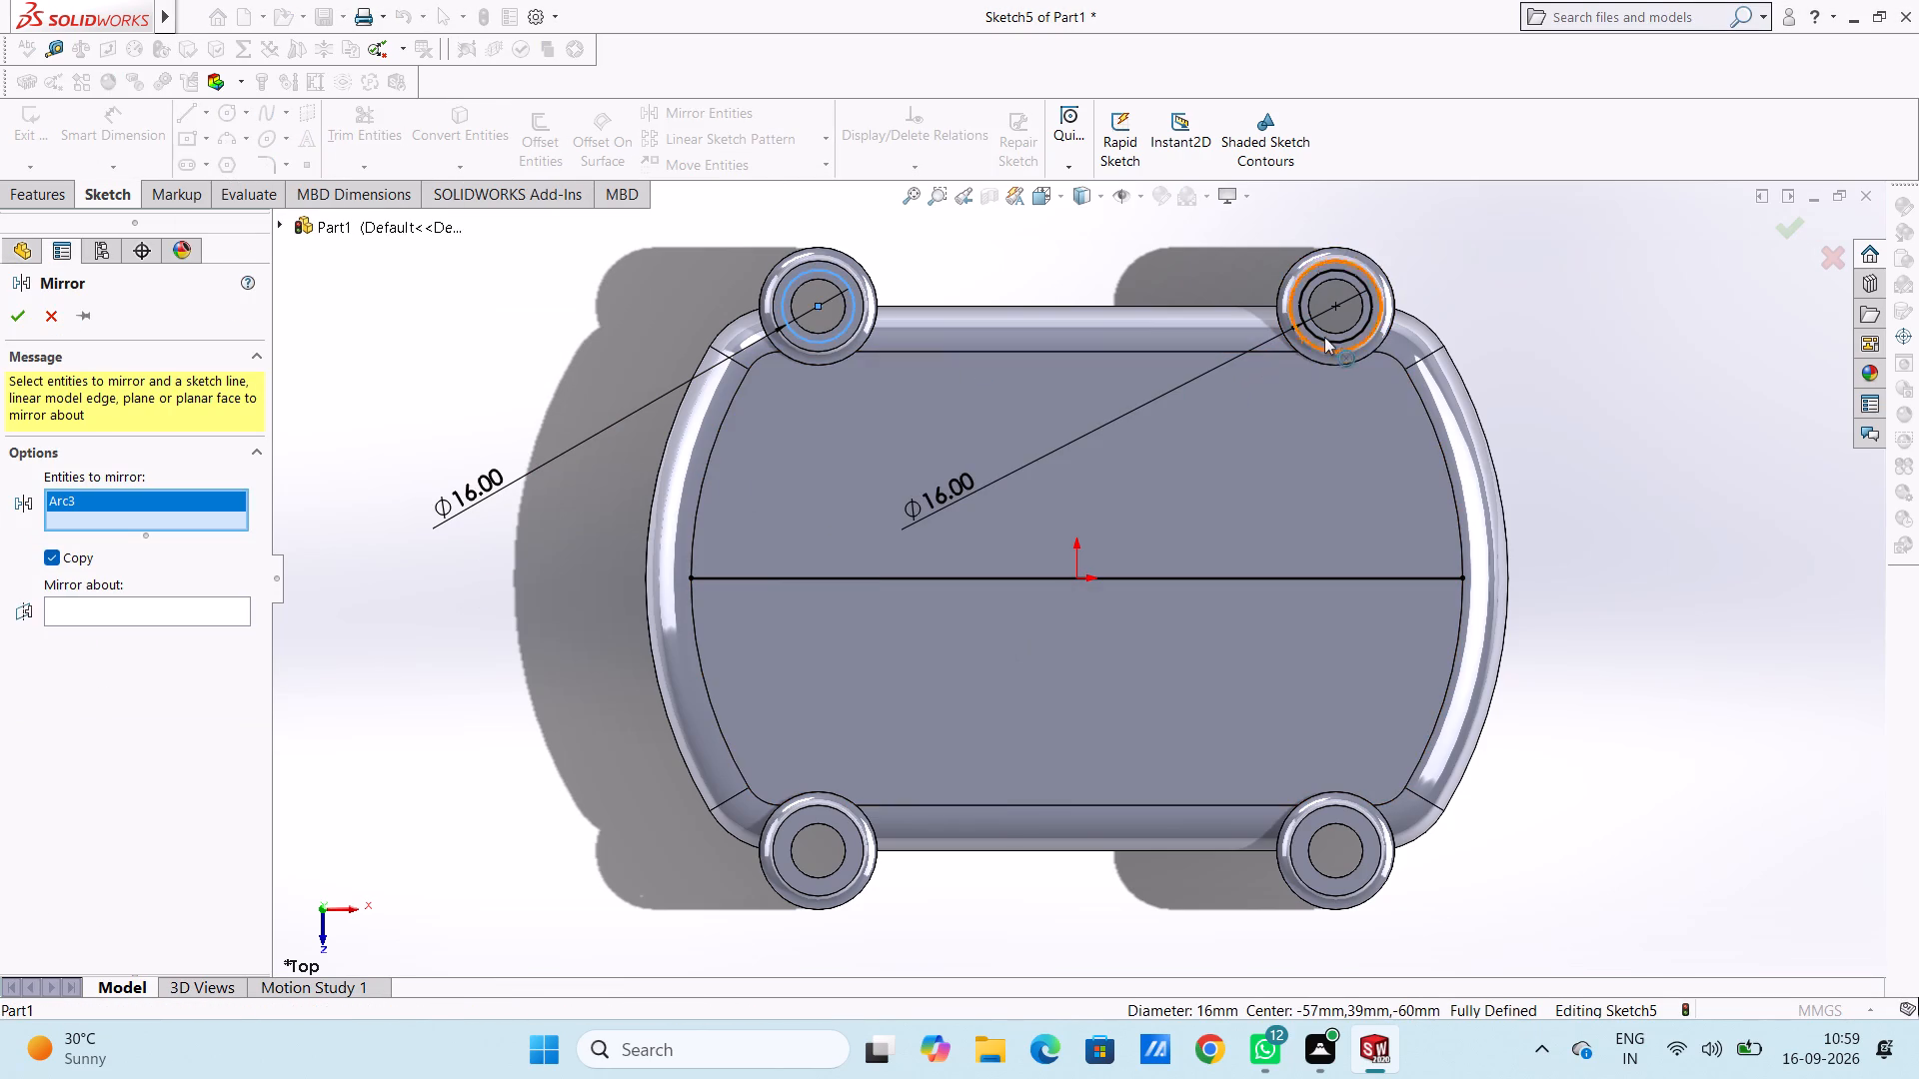
click(1330, 340)
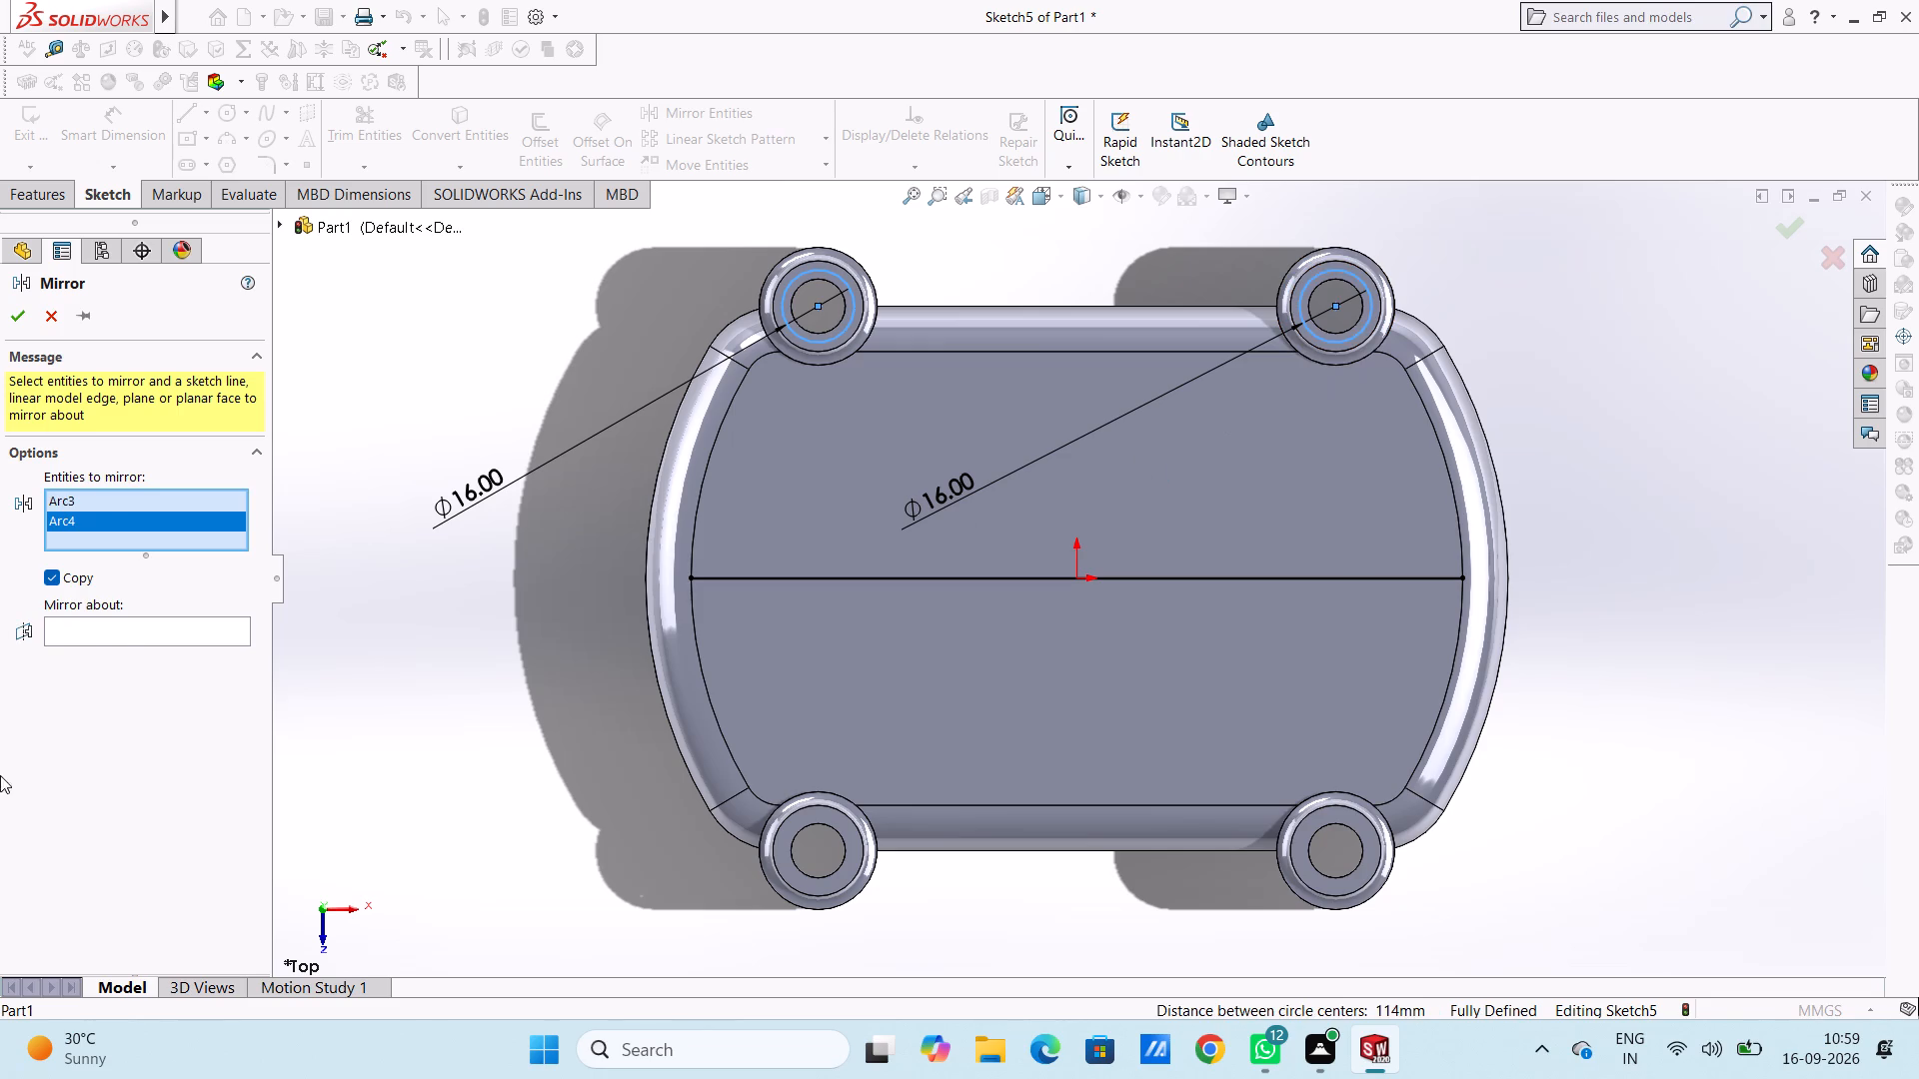
click(126, 636)
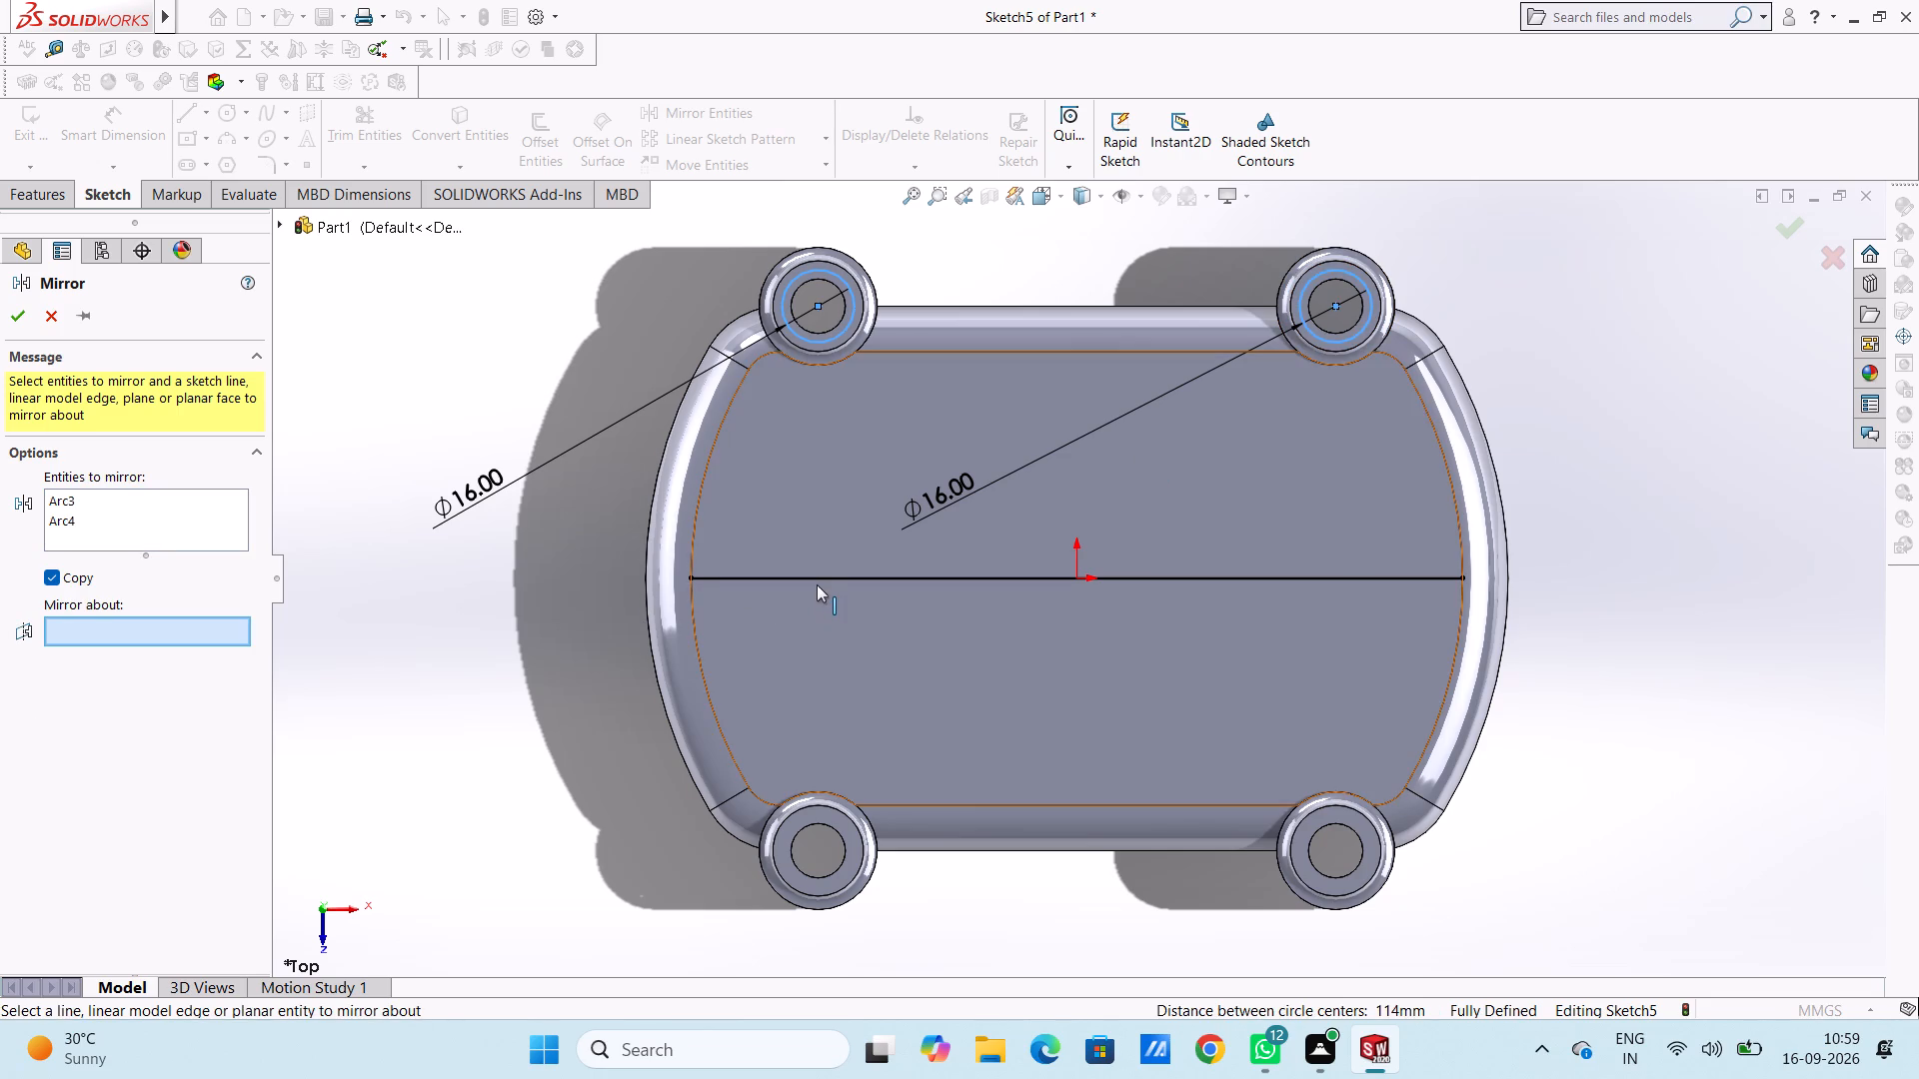
click(817, 580)
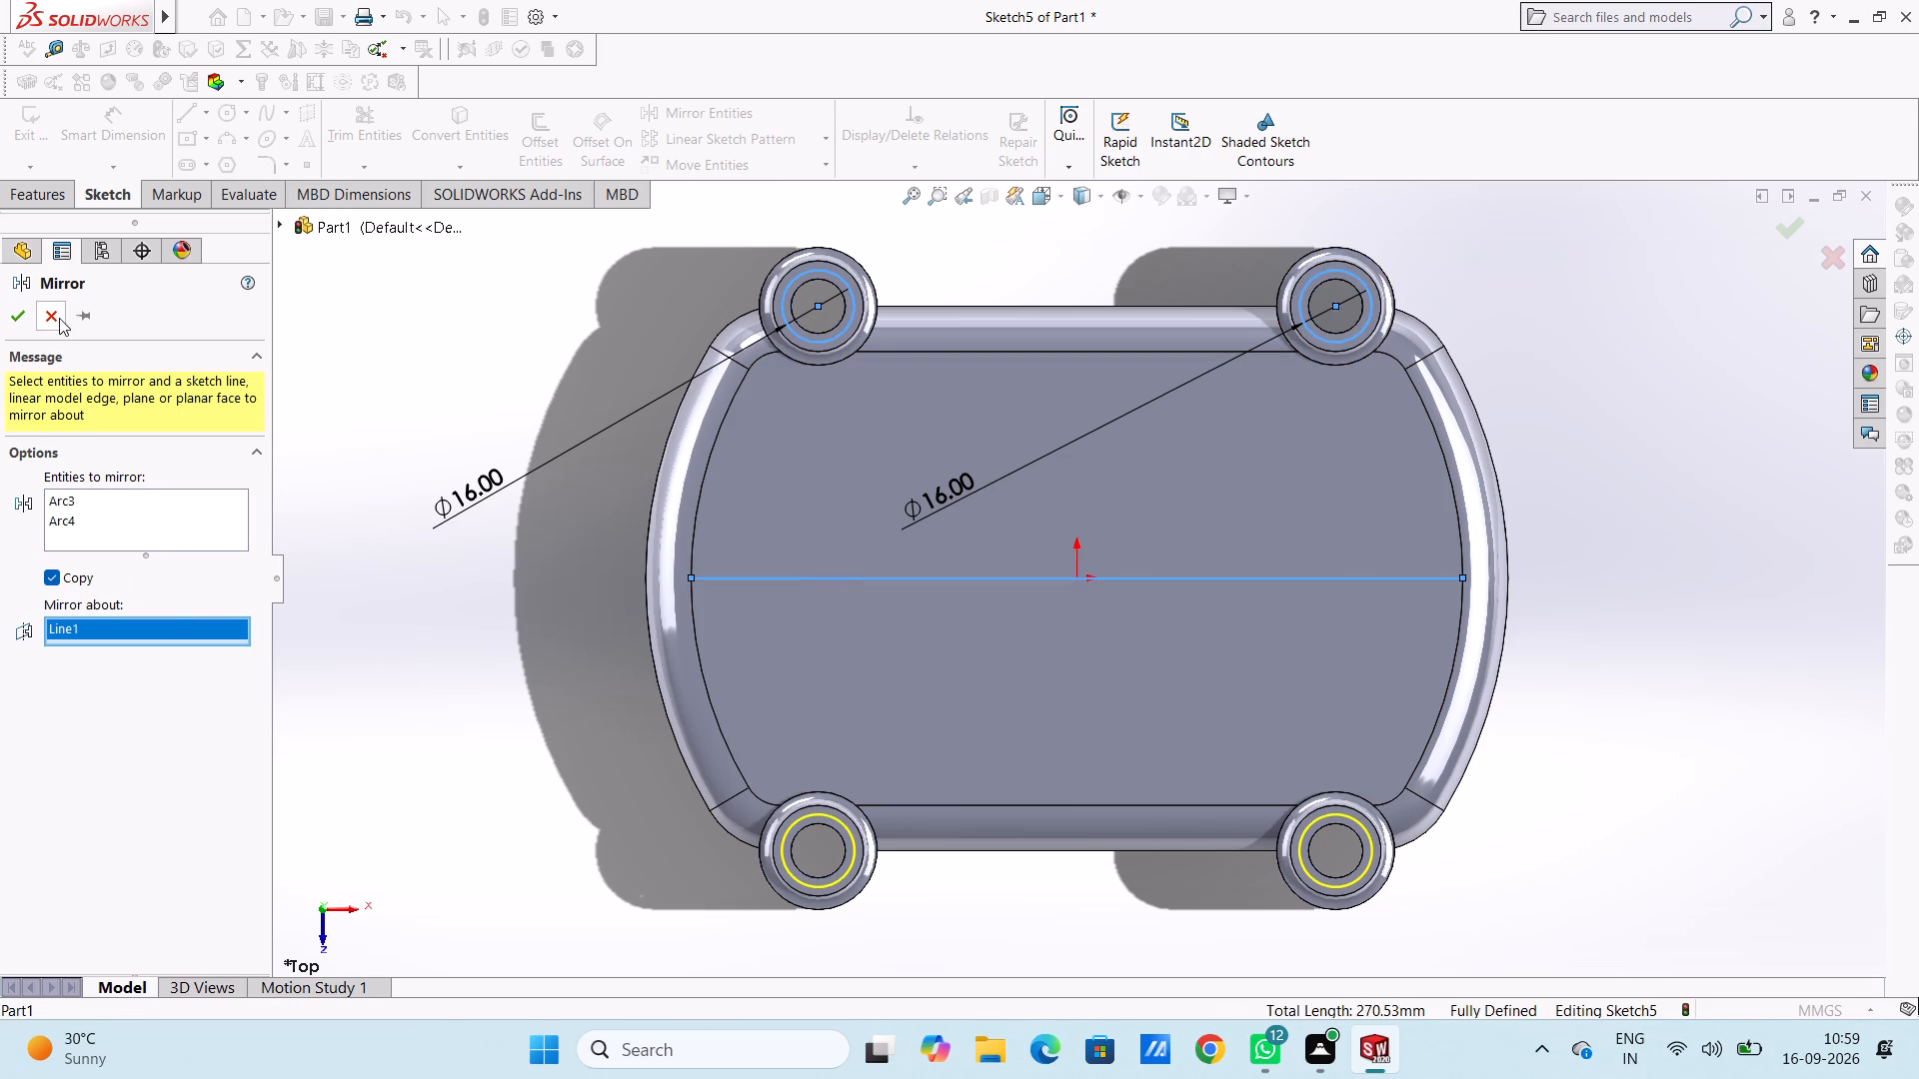
click(24, 324)
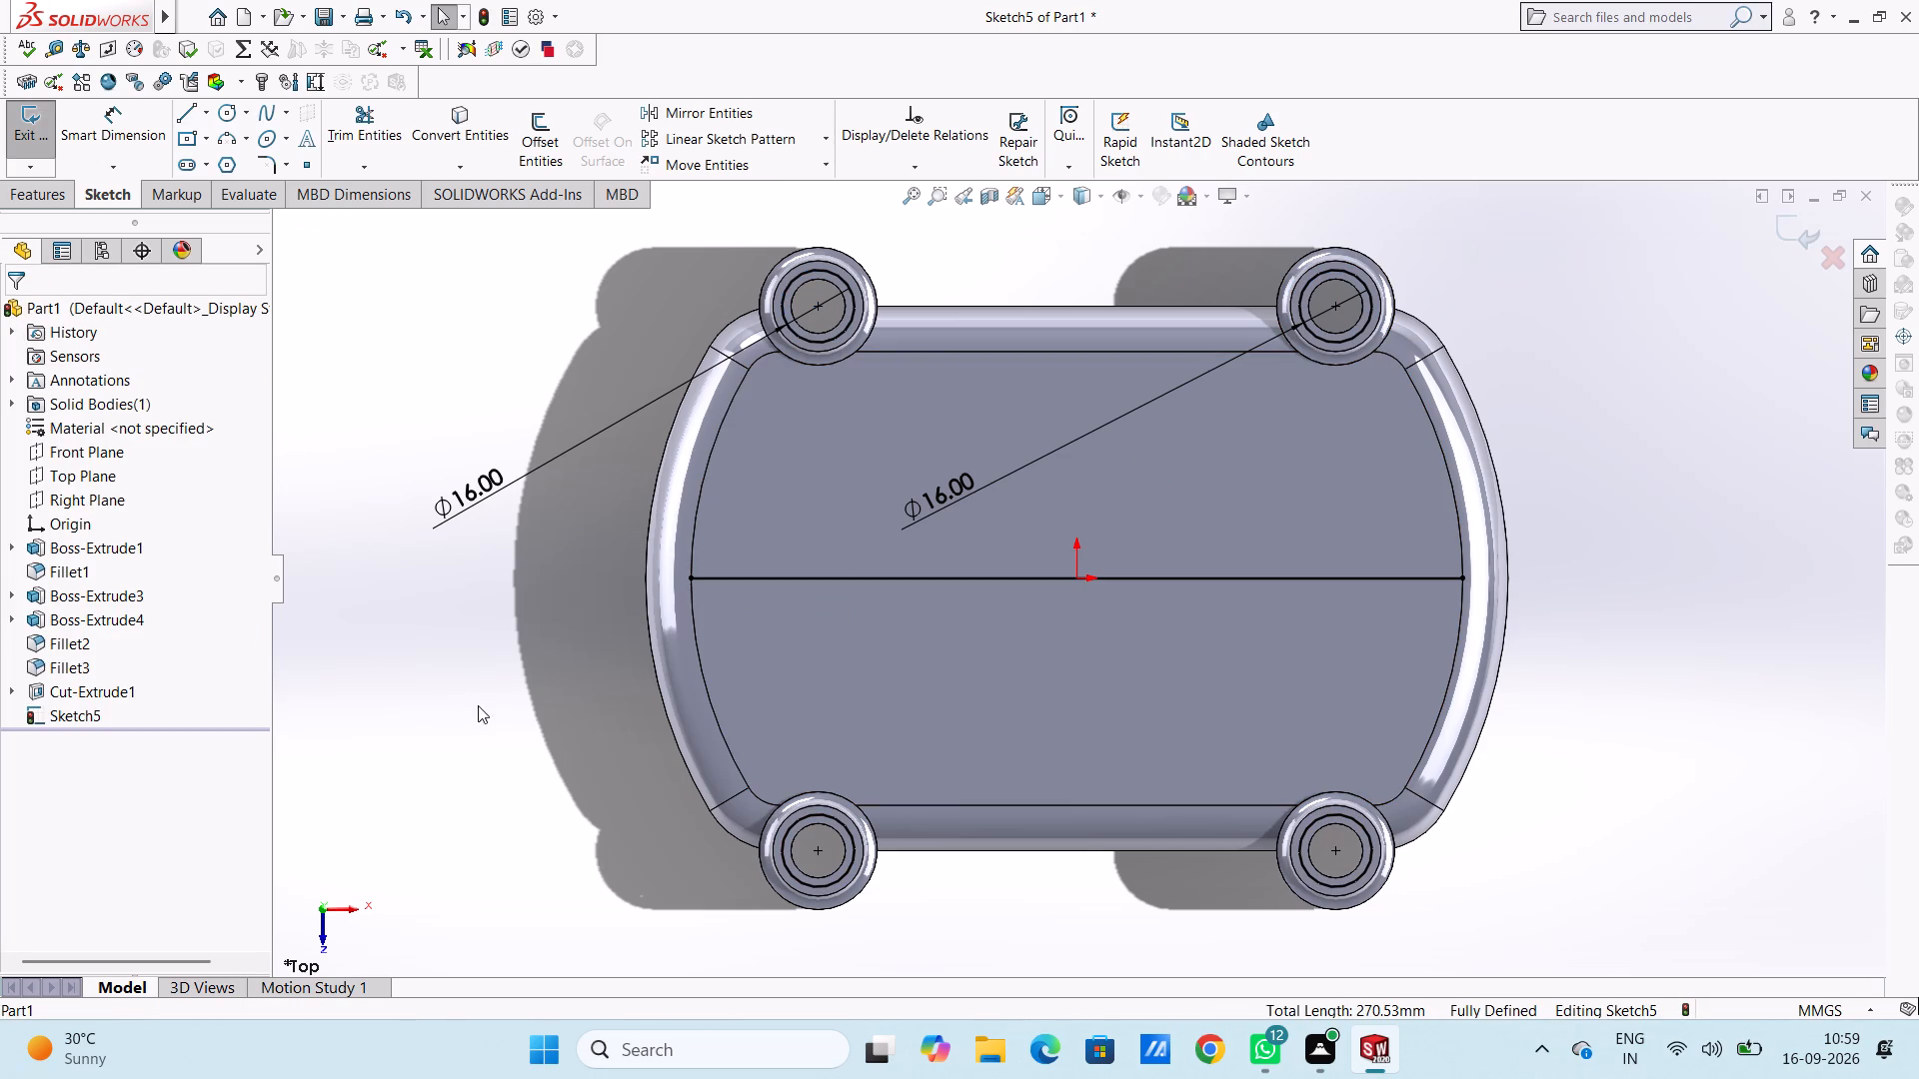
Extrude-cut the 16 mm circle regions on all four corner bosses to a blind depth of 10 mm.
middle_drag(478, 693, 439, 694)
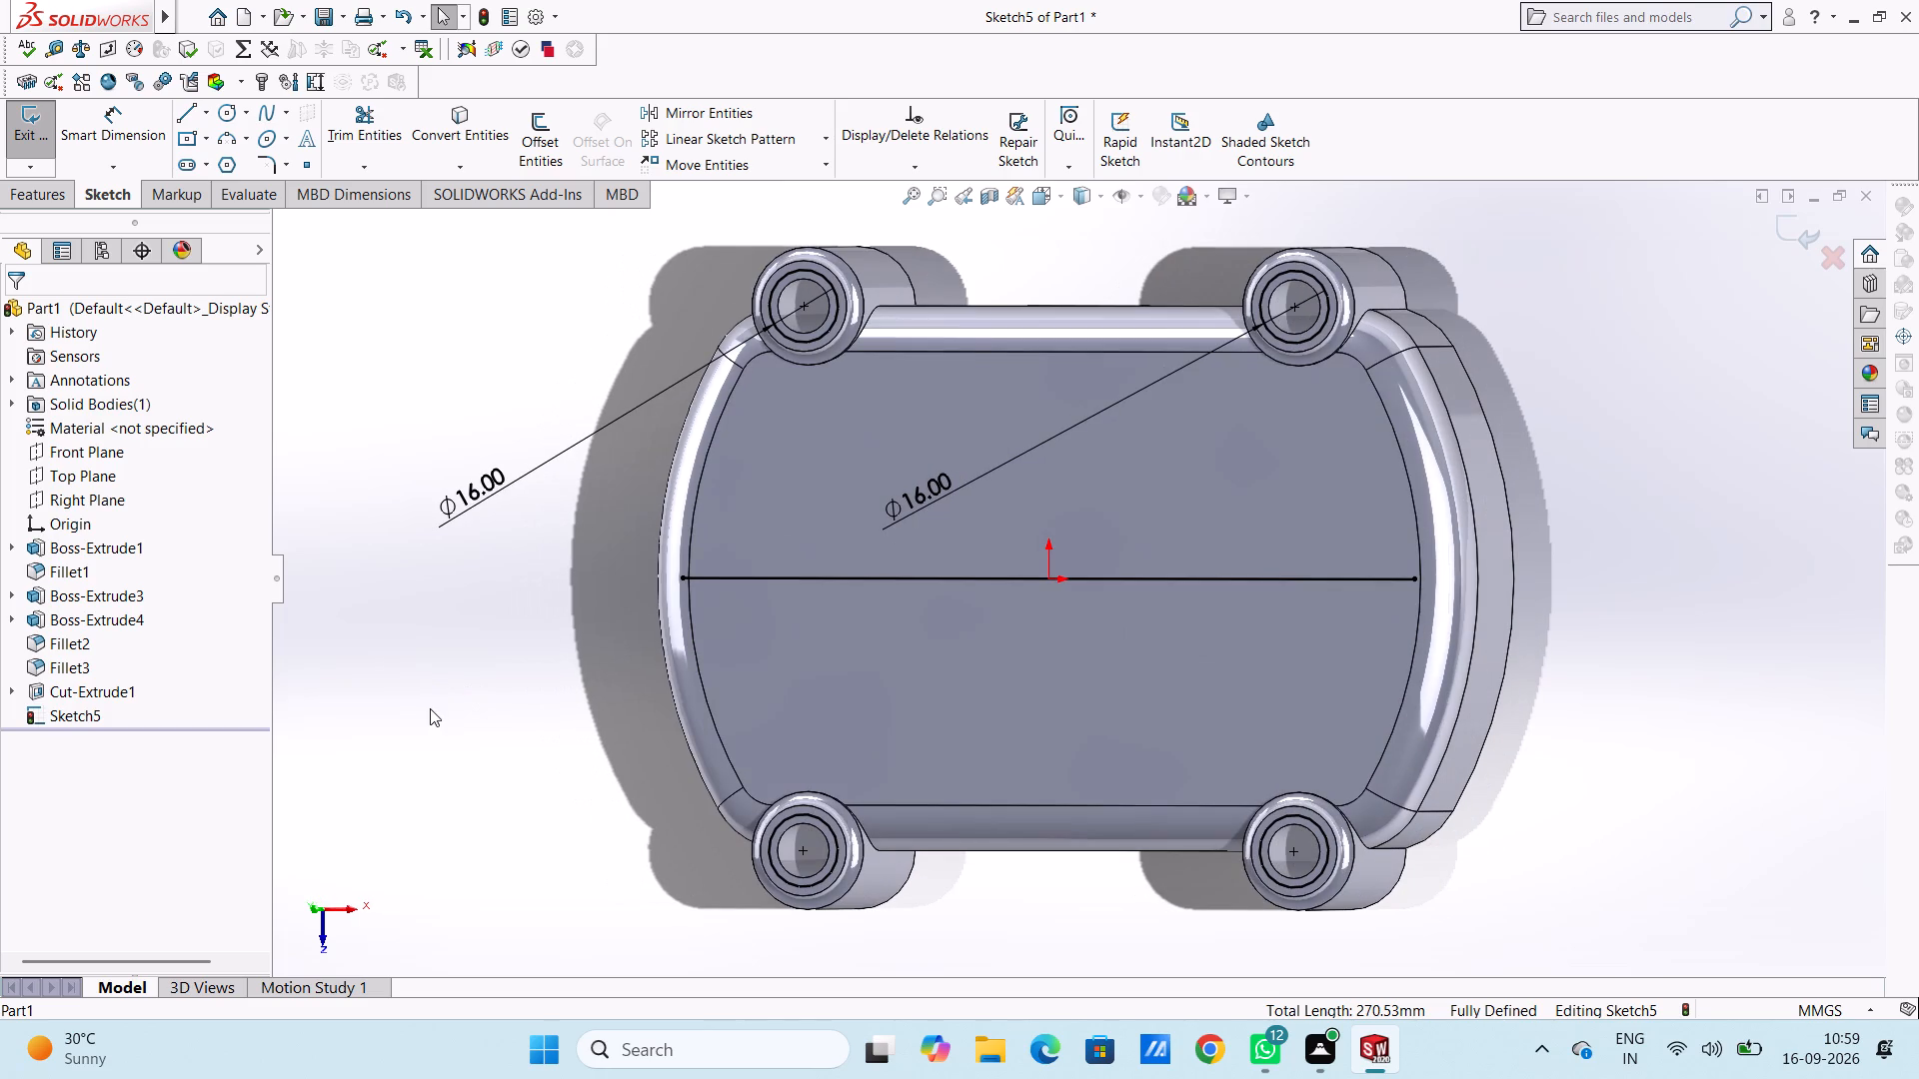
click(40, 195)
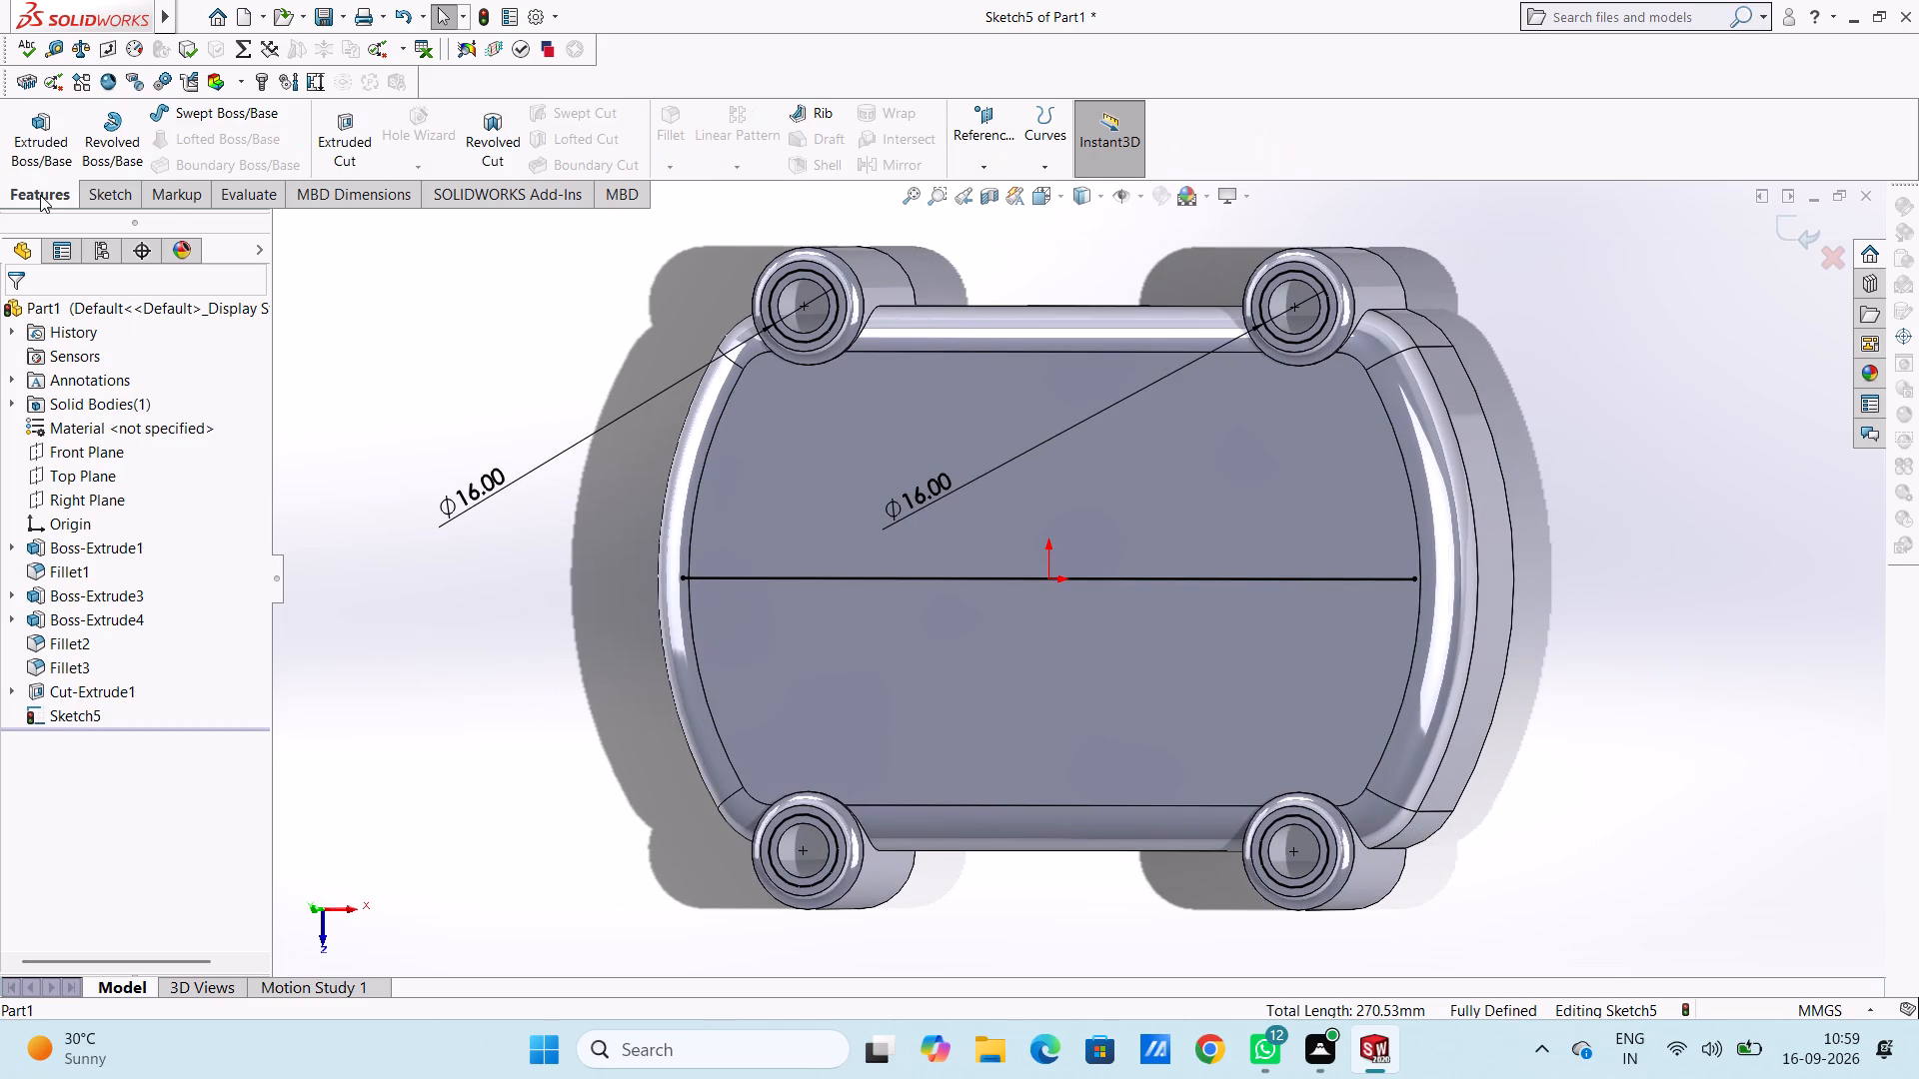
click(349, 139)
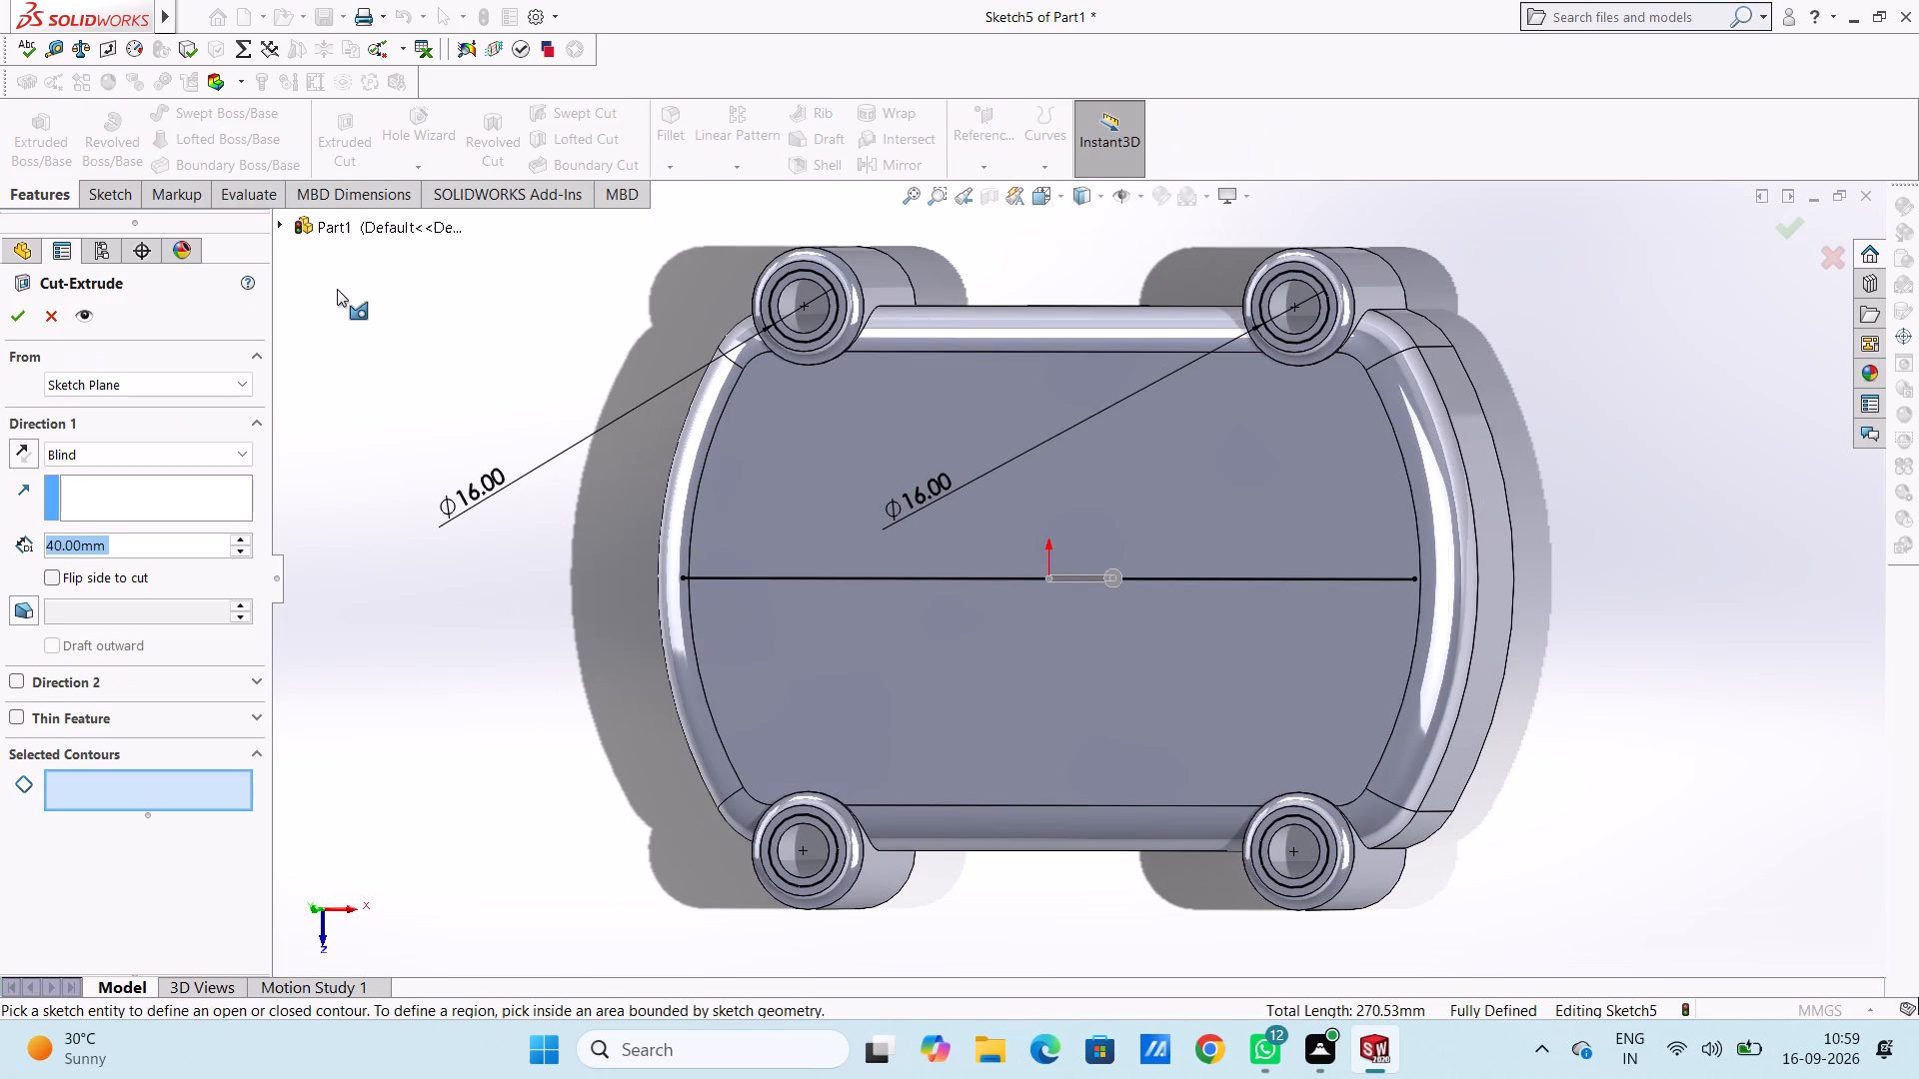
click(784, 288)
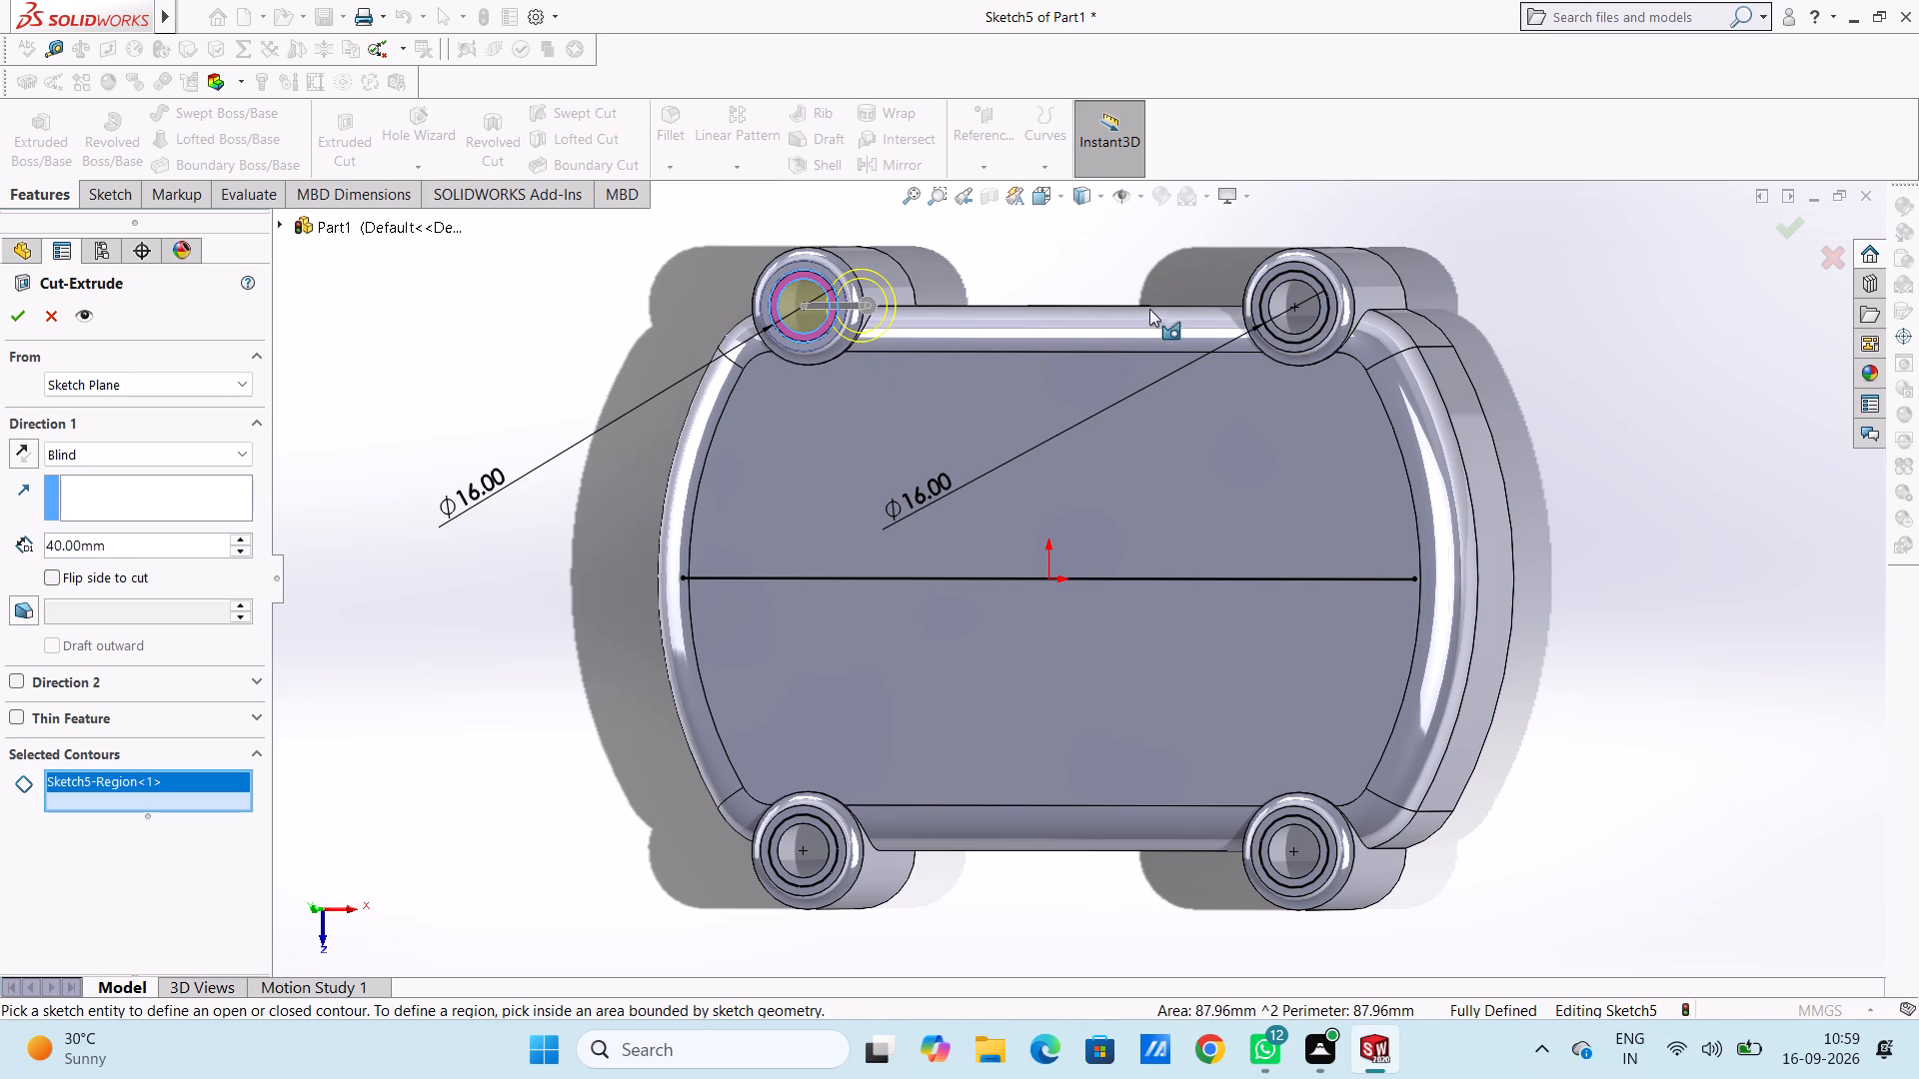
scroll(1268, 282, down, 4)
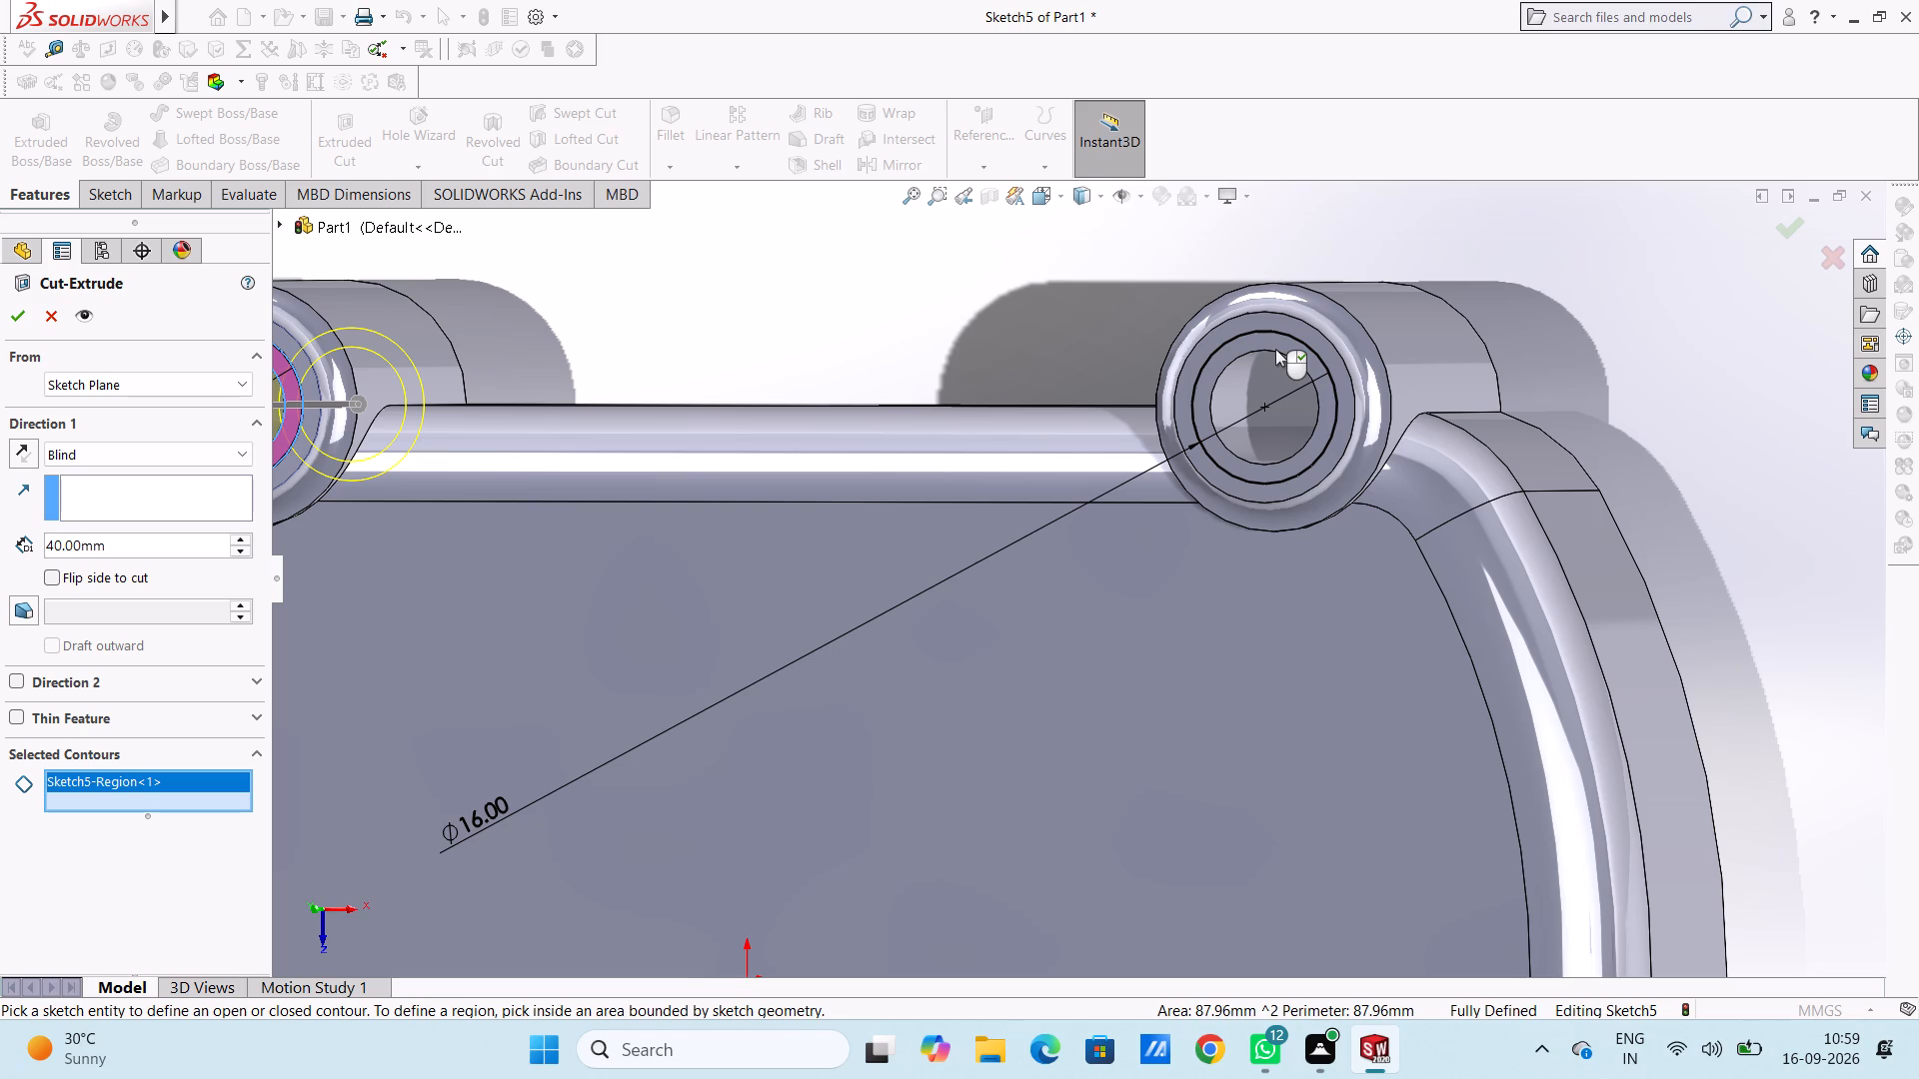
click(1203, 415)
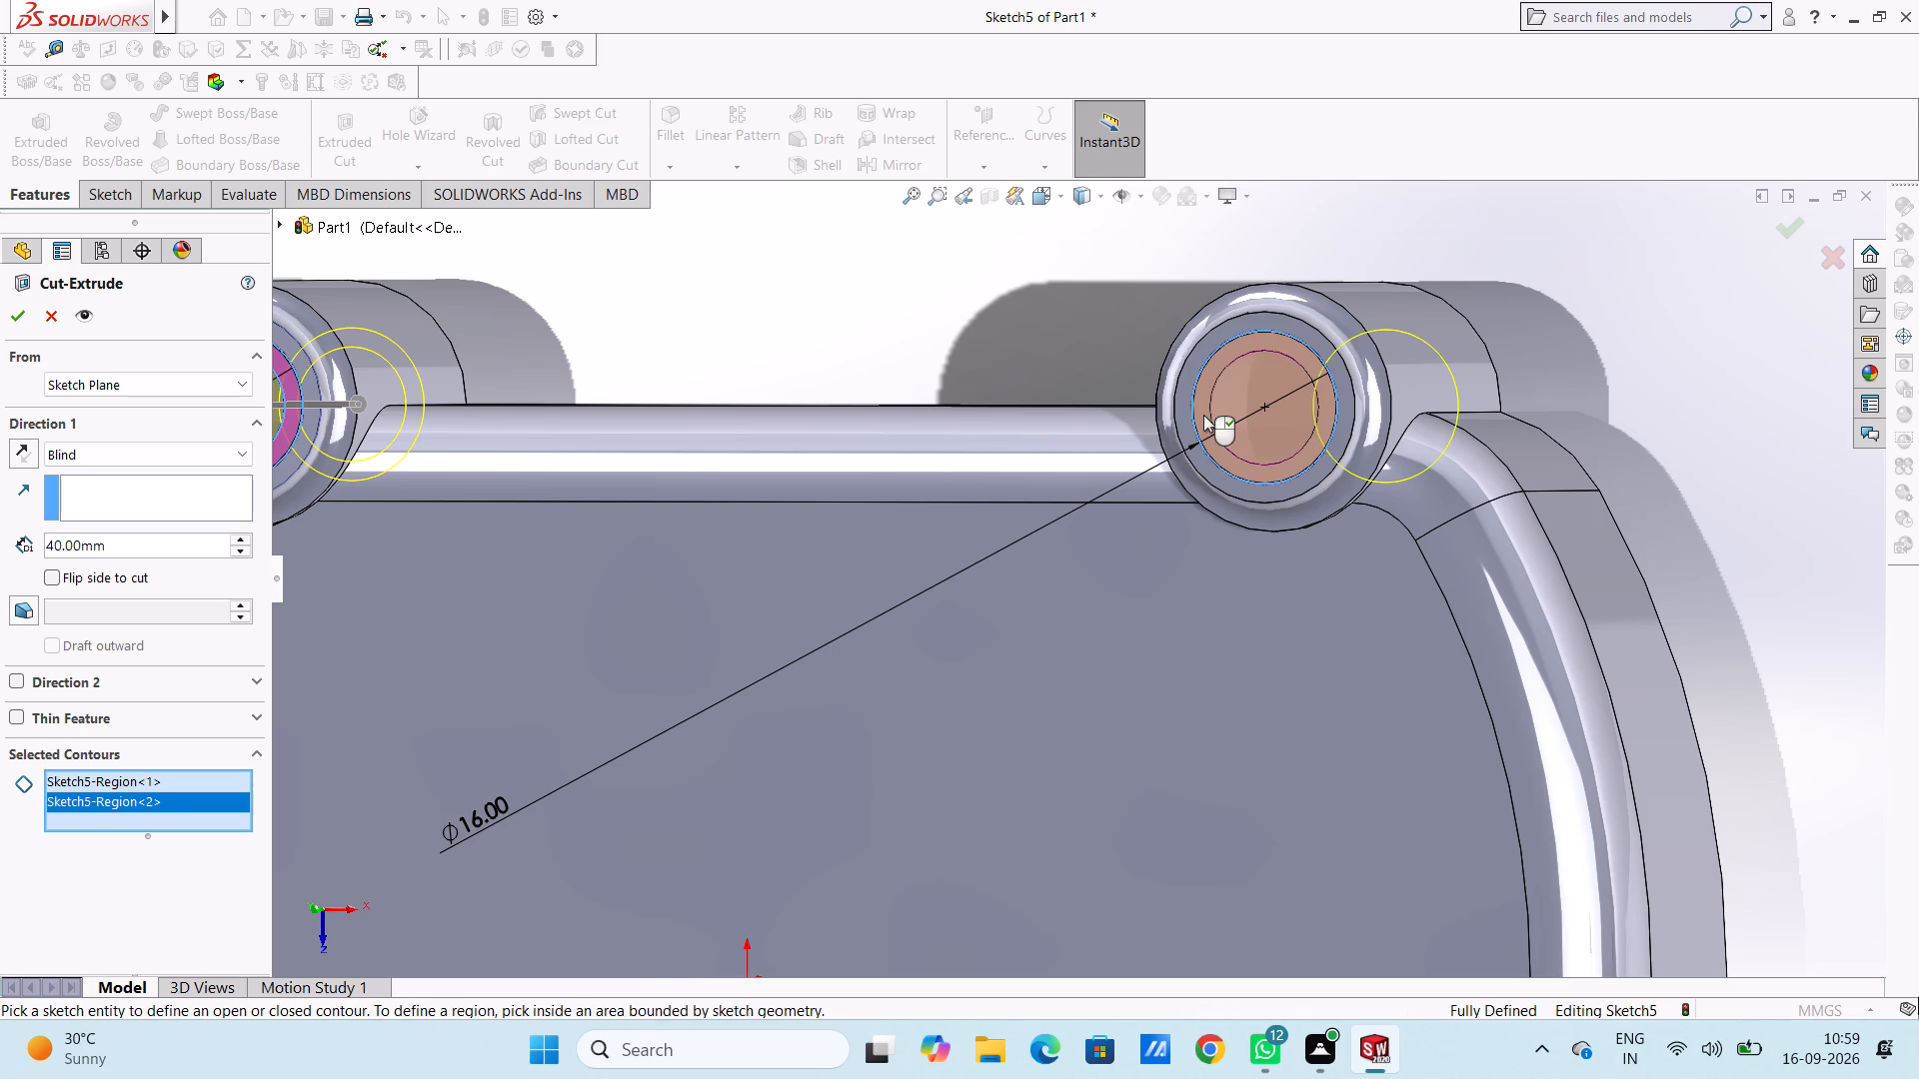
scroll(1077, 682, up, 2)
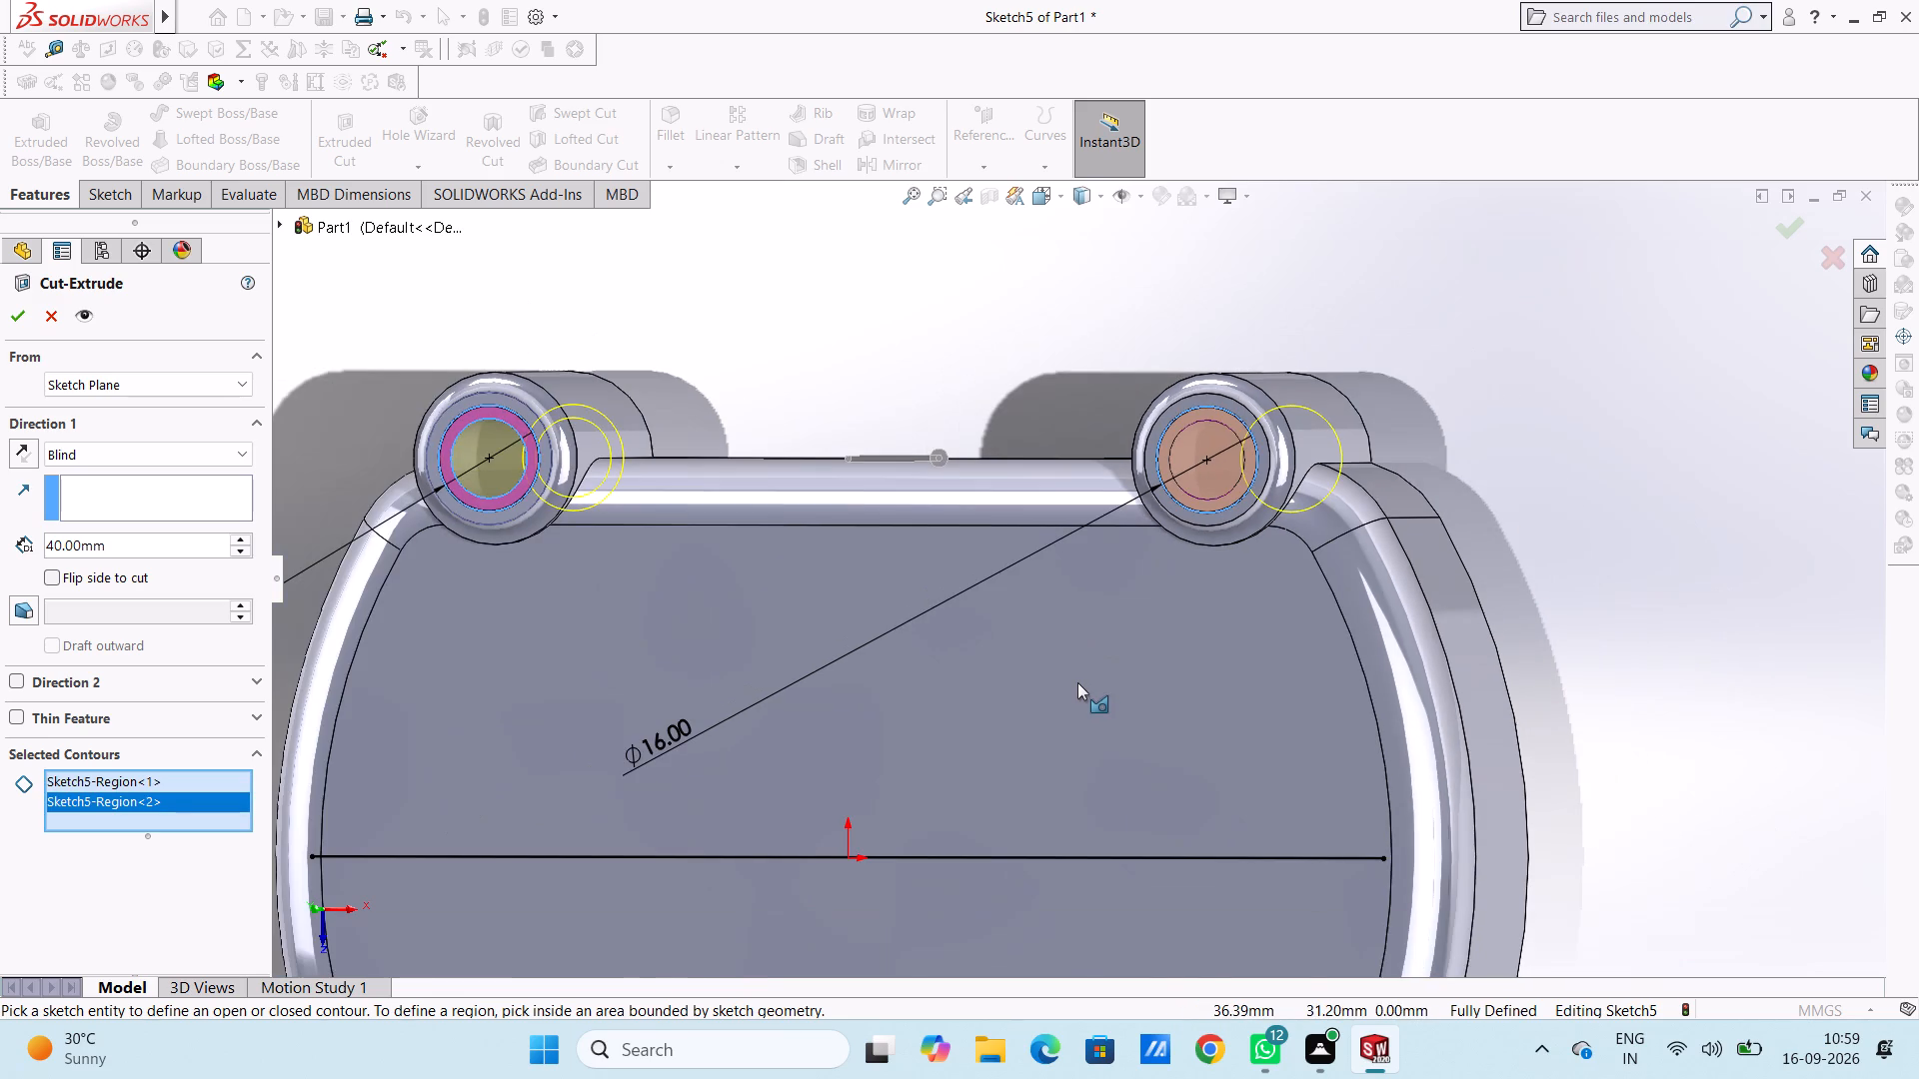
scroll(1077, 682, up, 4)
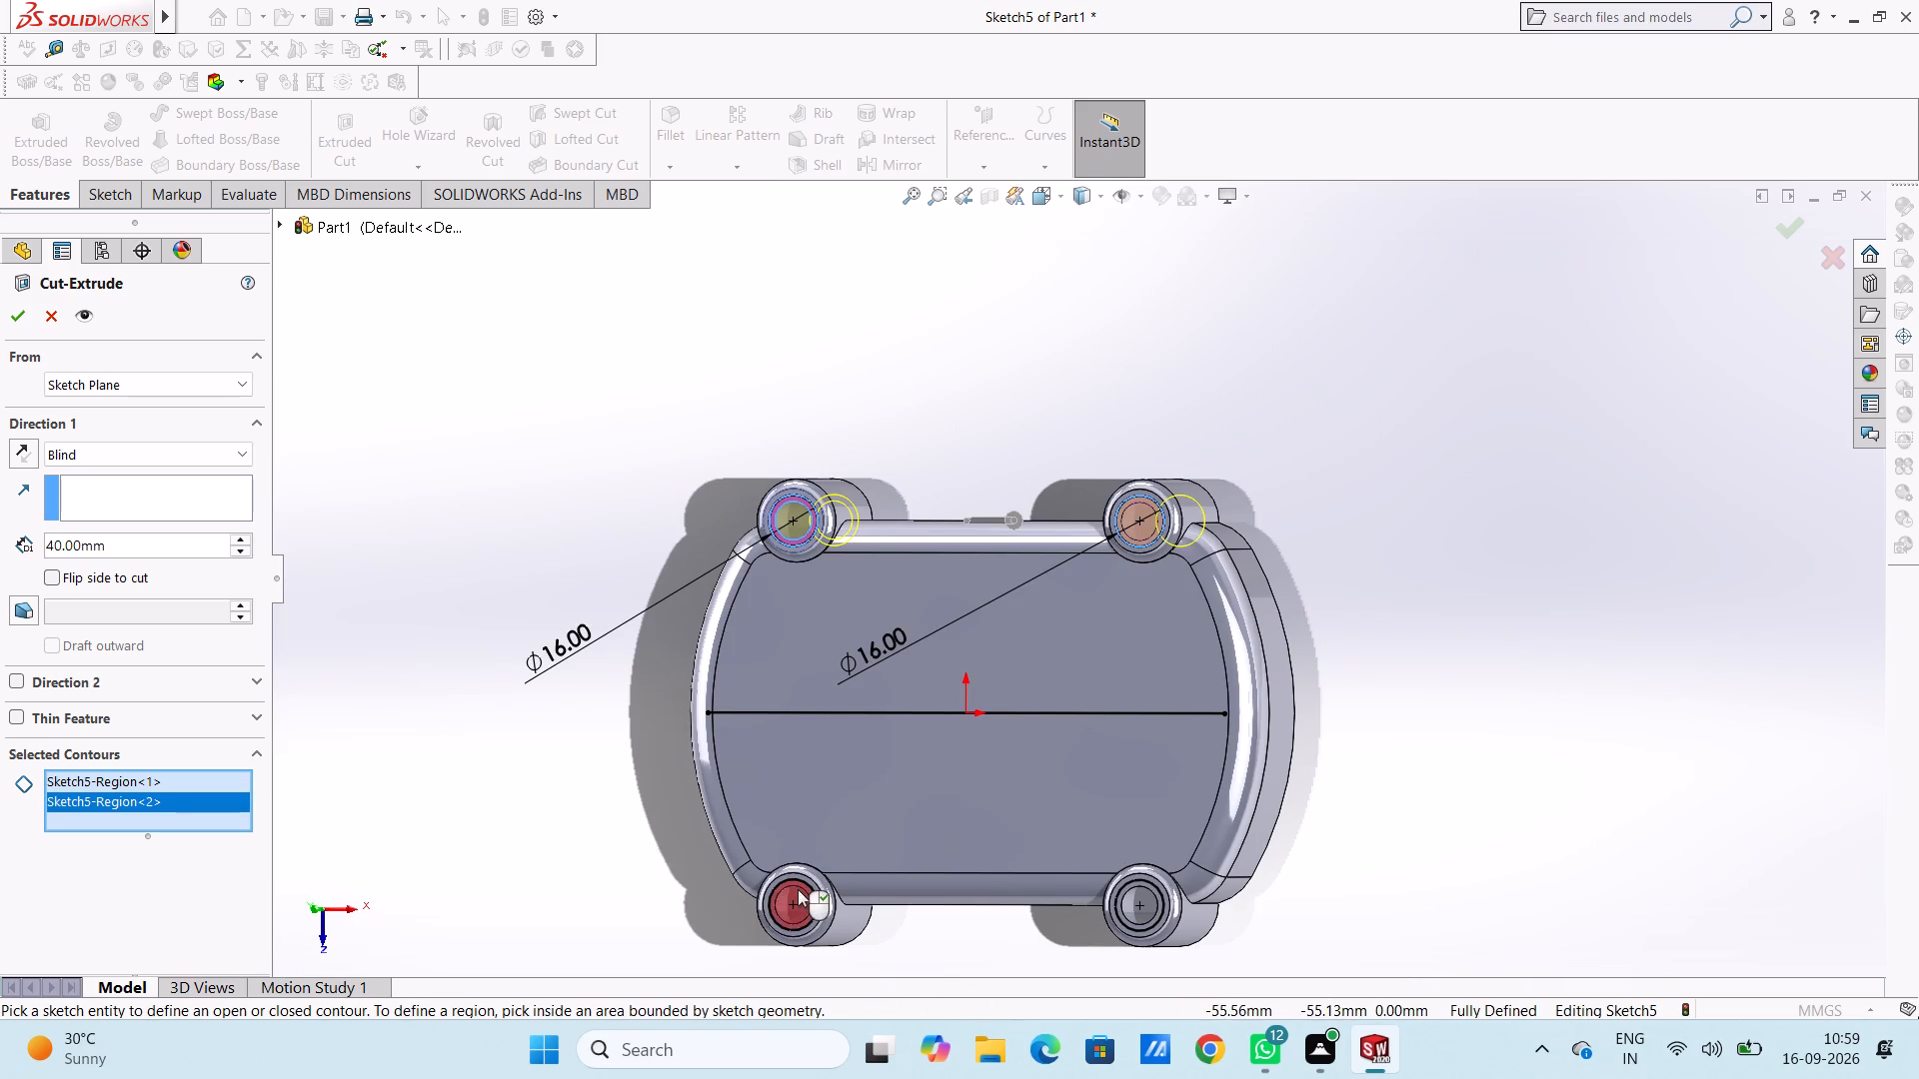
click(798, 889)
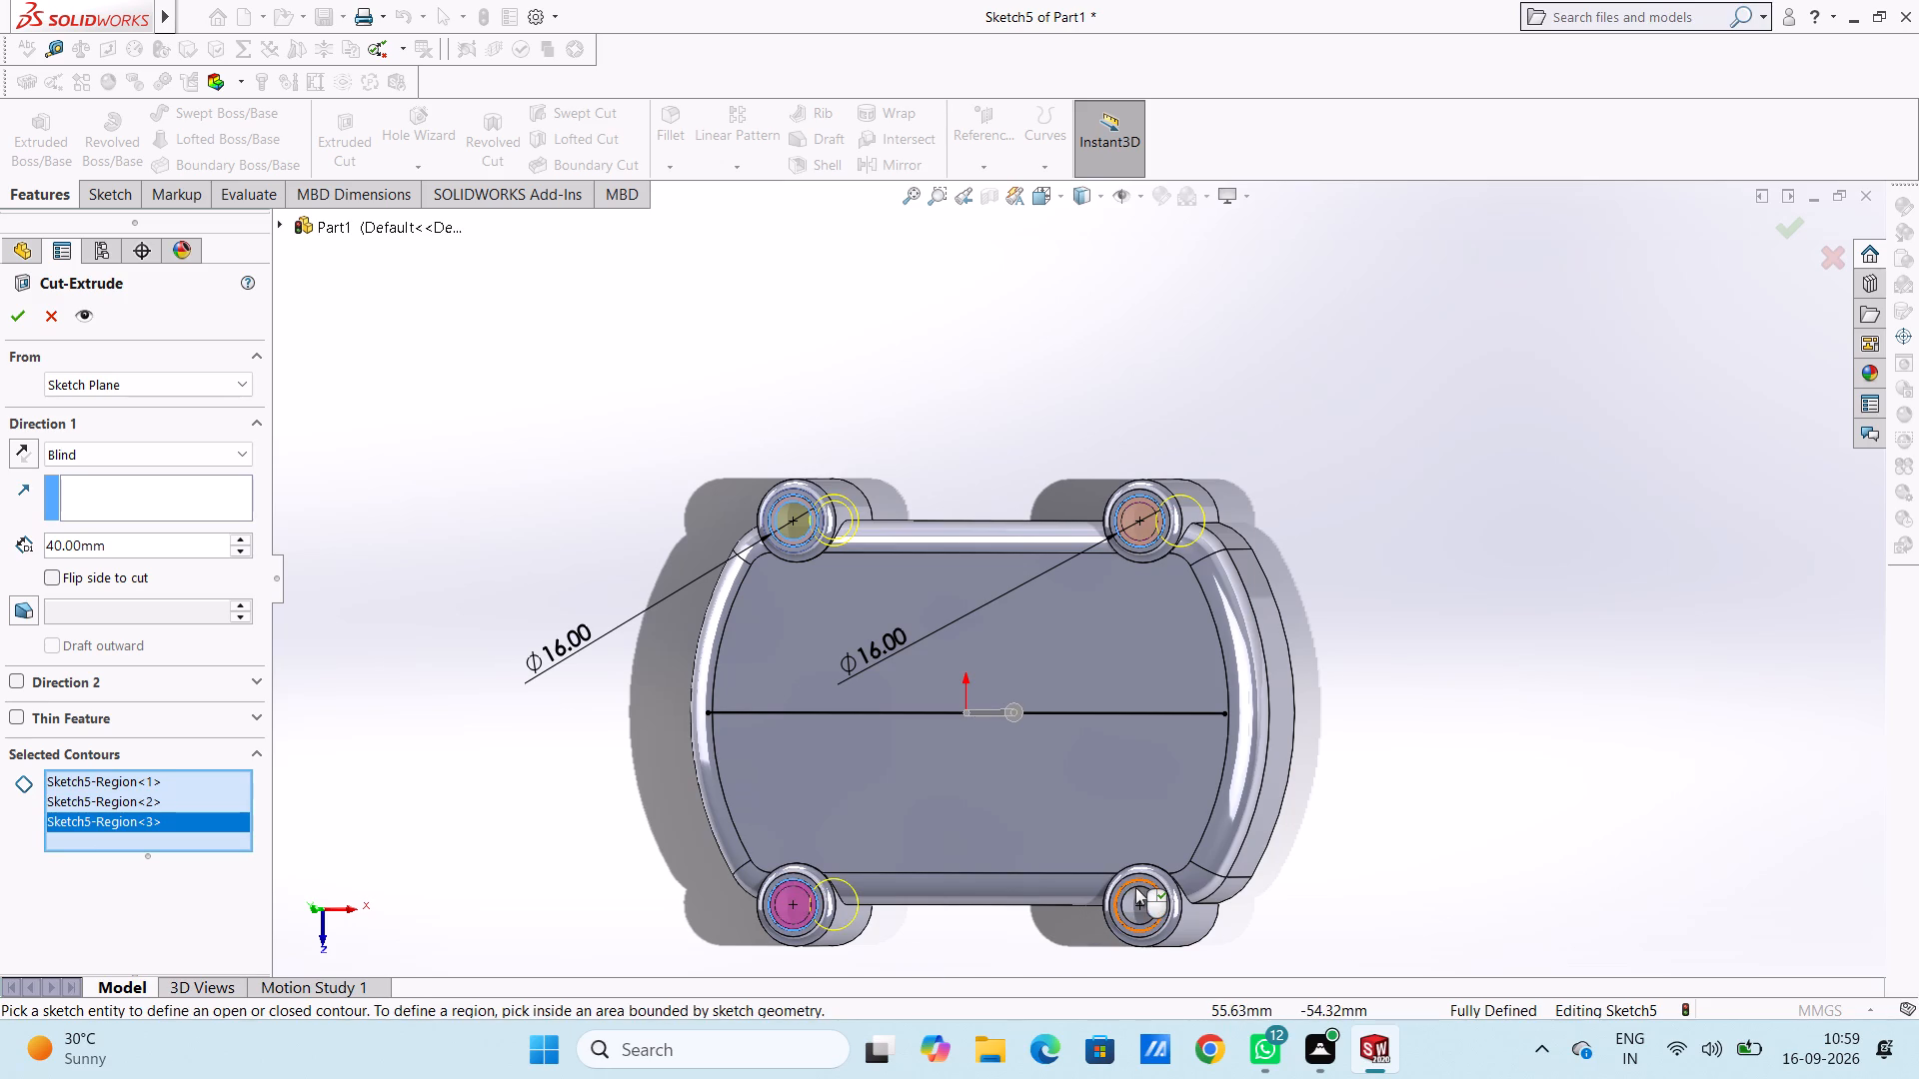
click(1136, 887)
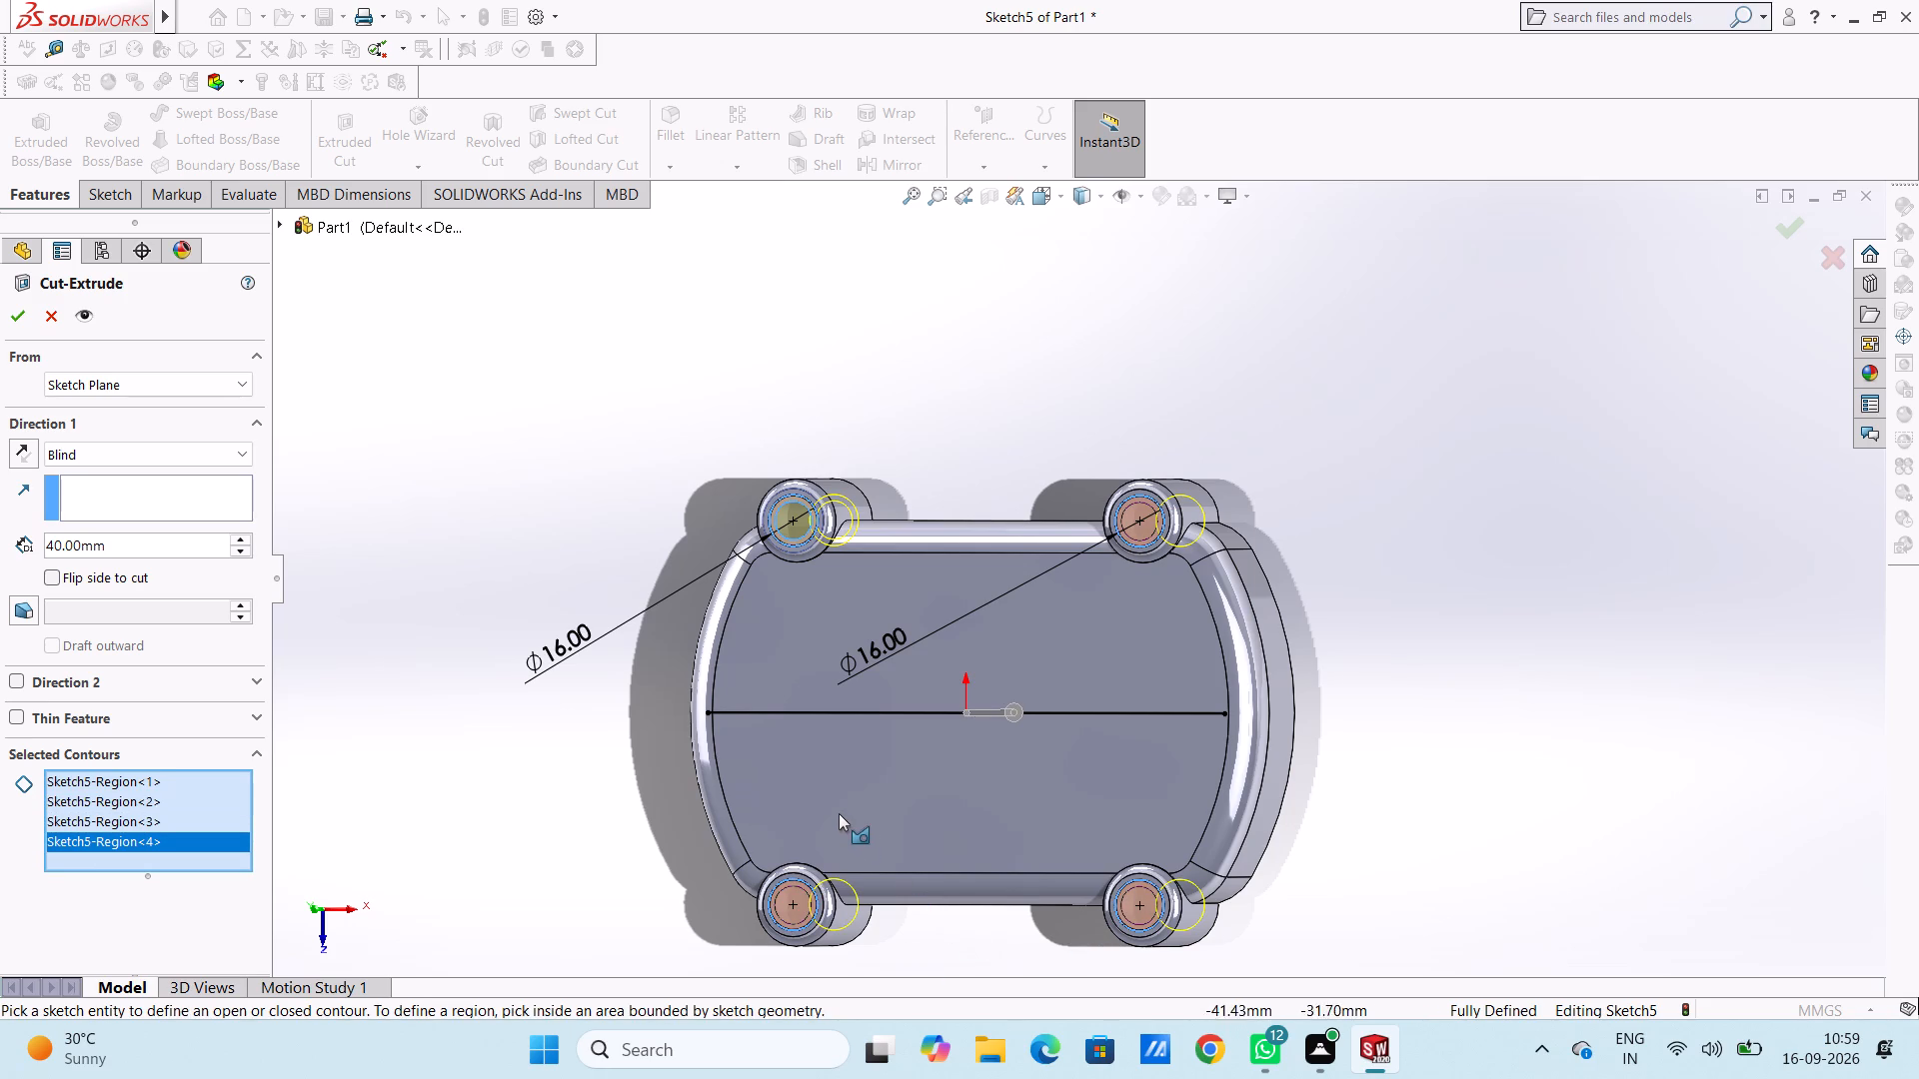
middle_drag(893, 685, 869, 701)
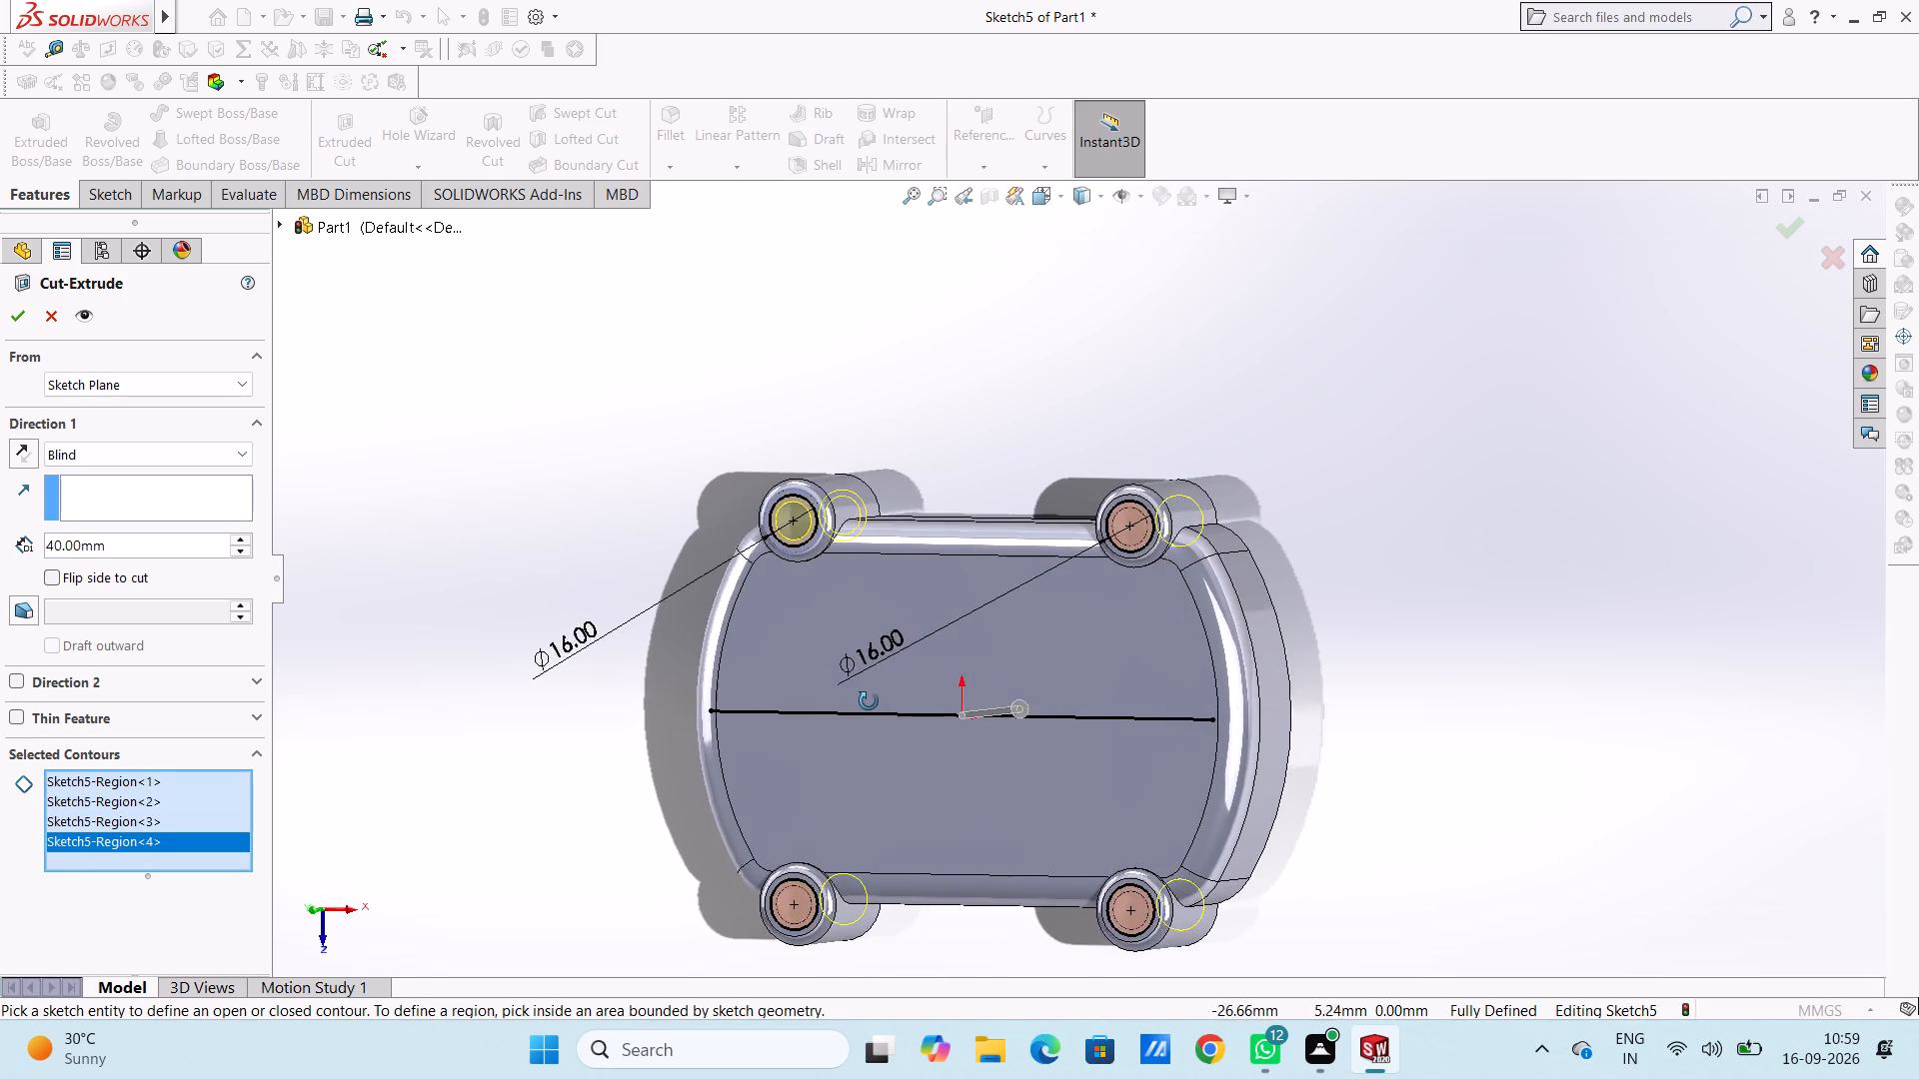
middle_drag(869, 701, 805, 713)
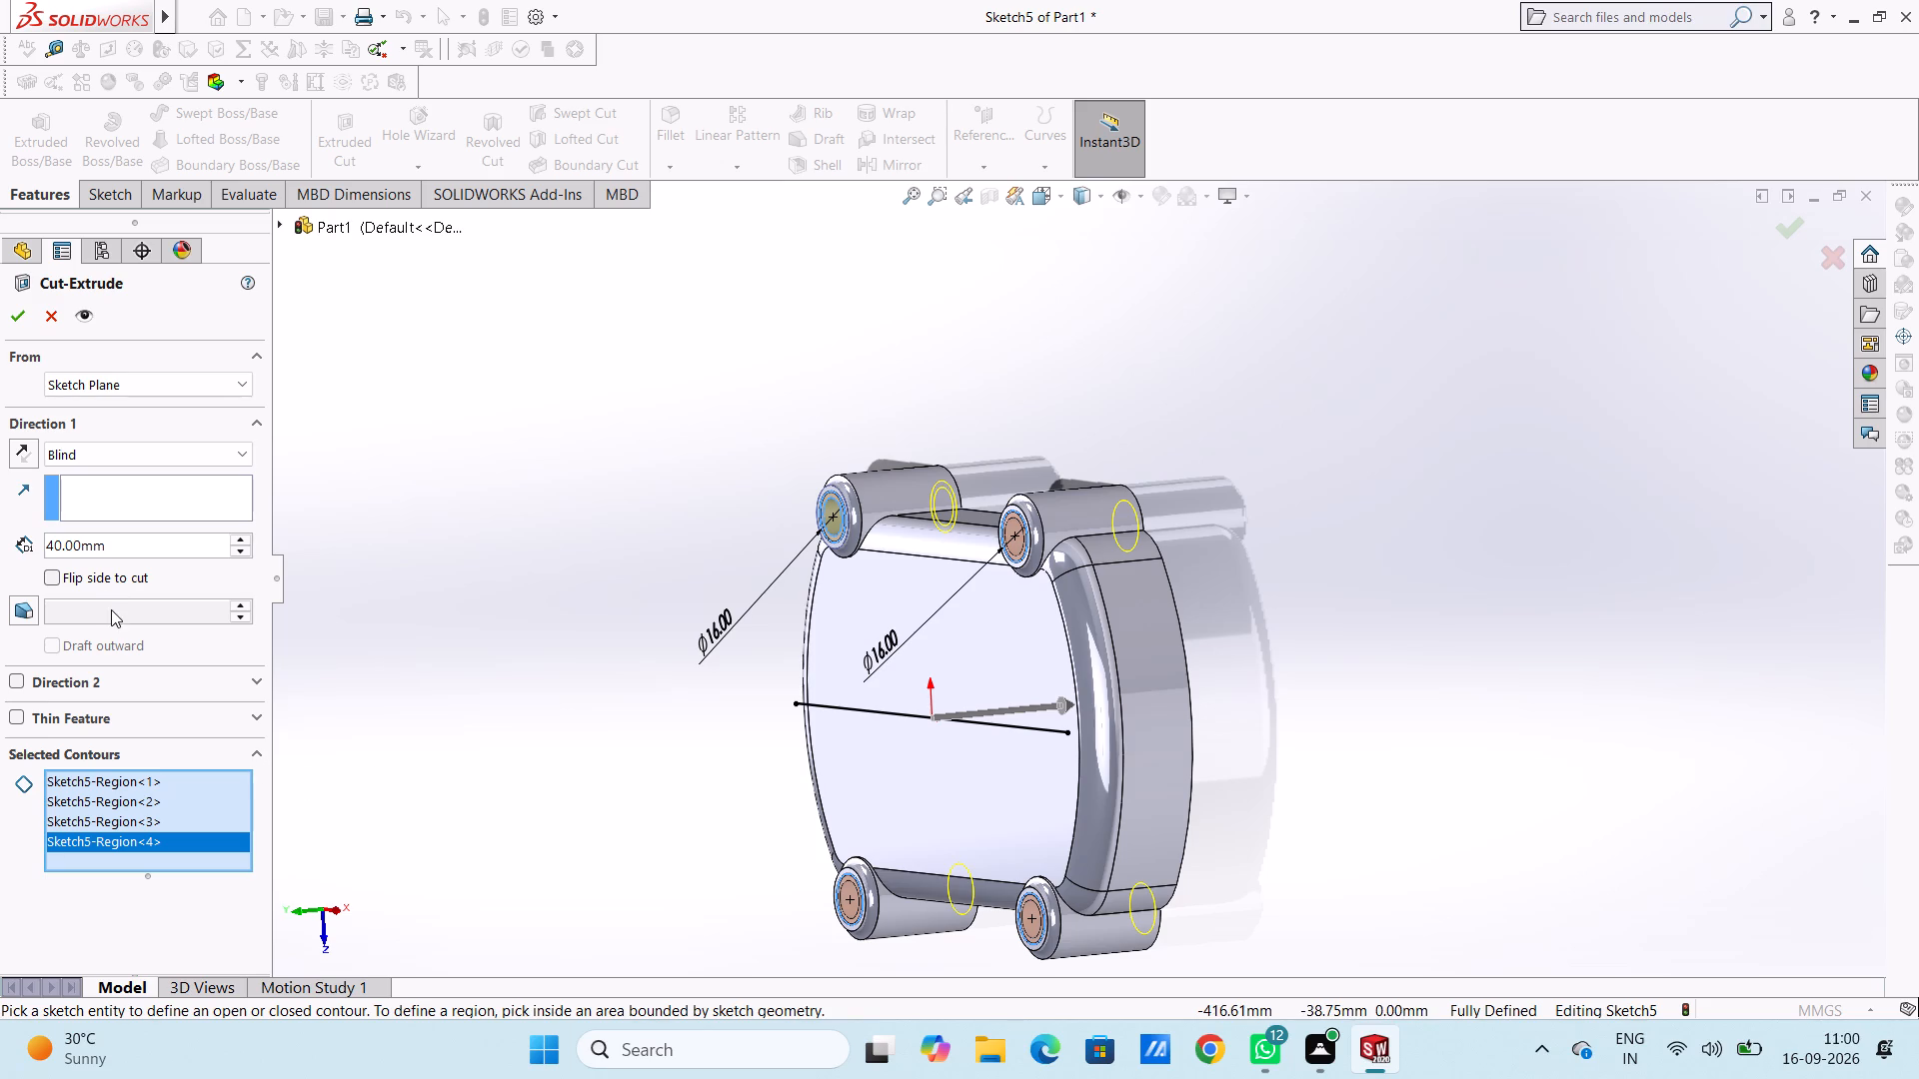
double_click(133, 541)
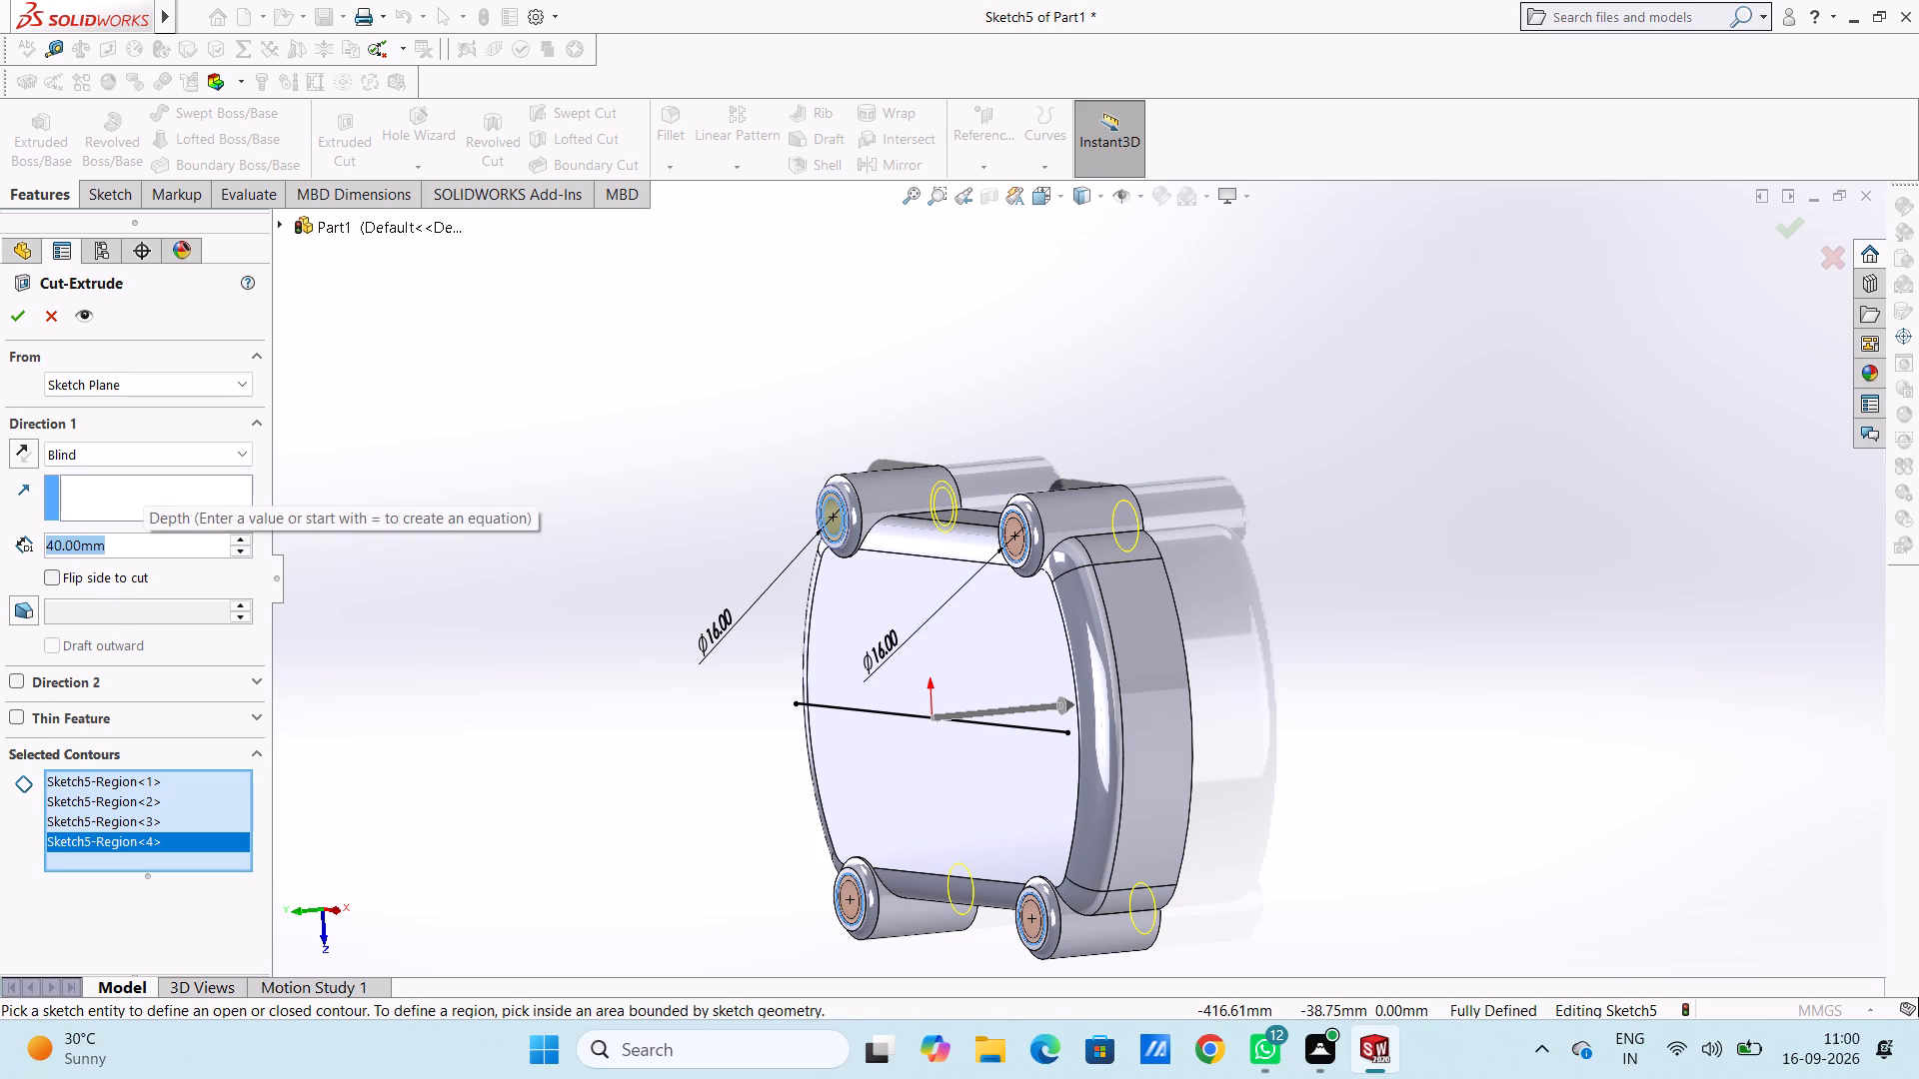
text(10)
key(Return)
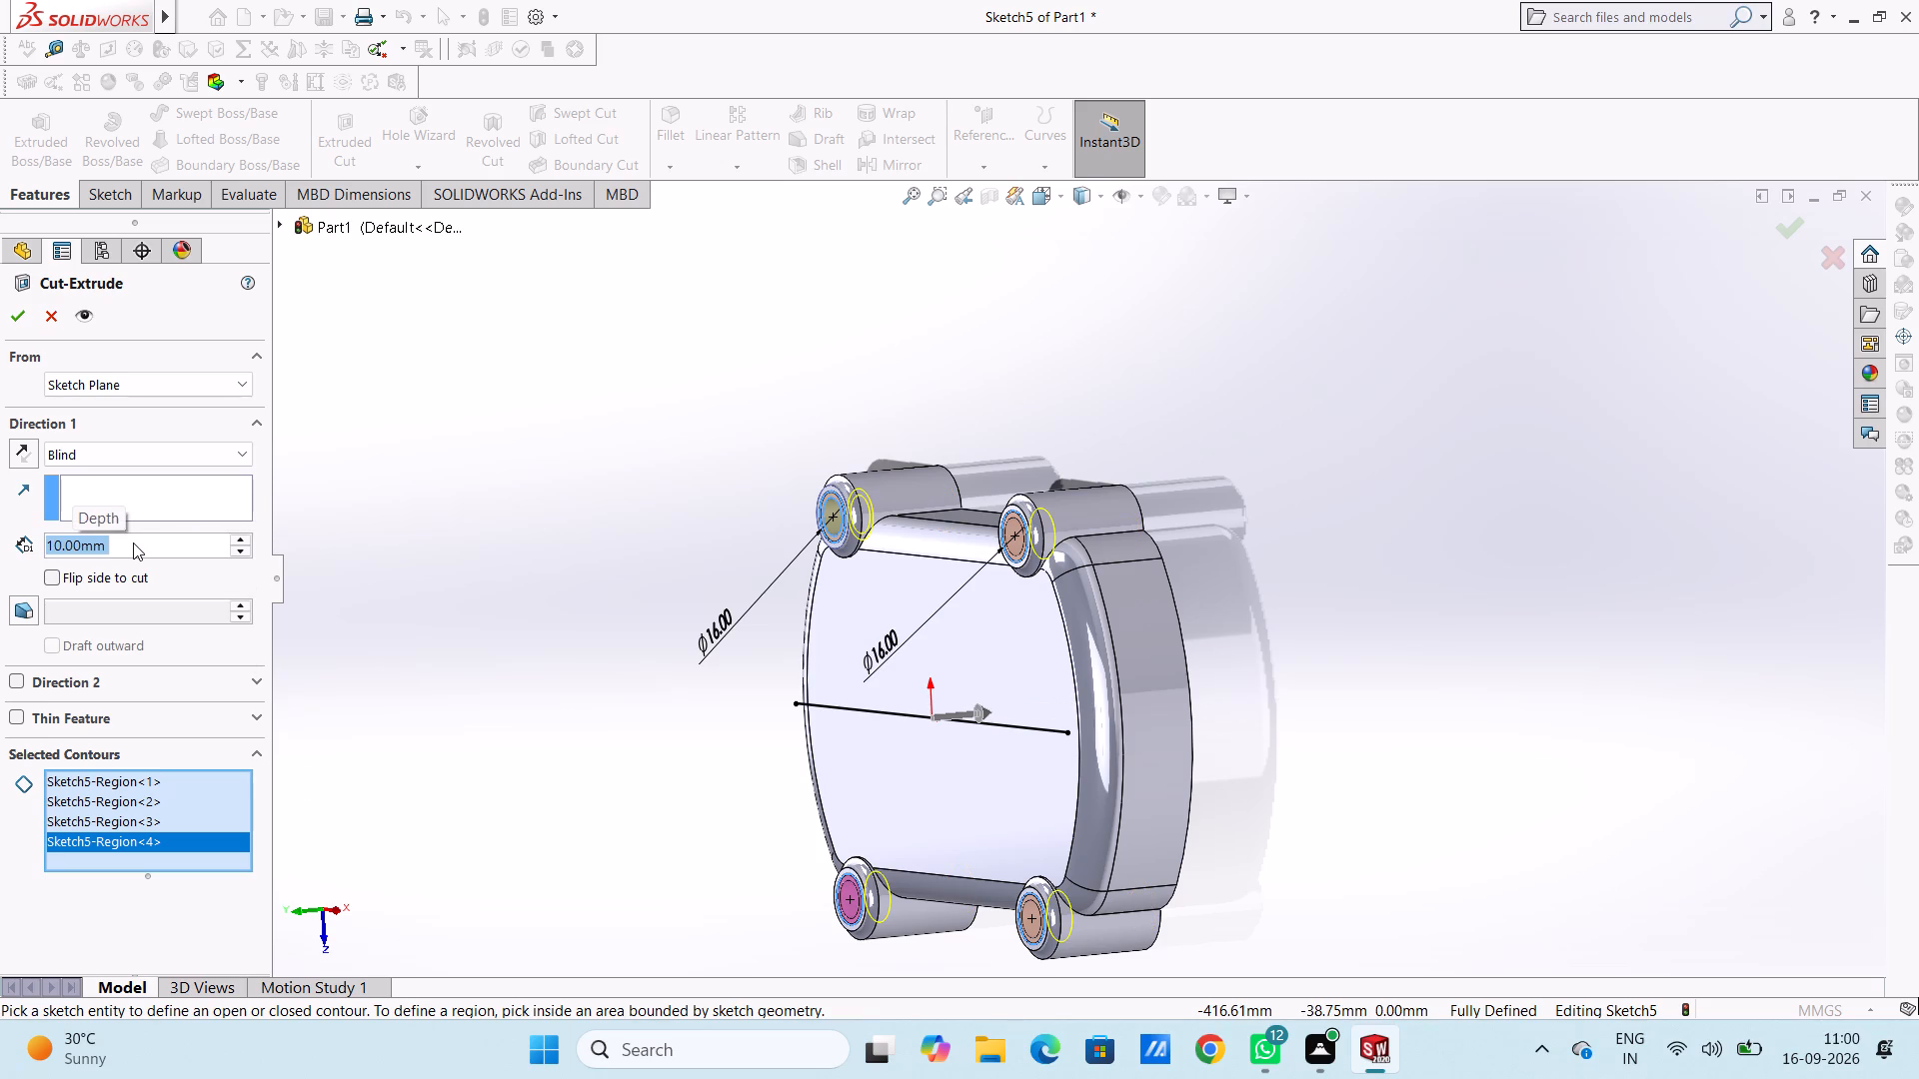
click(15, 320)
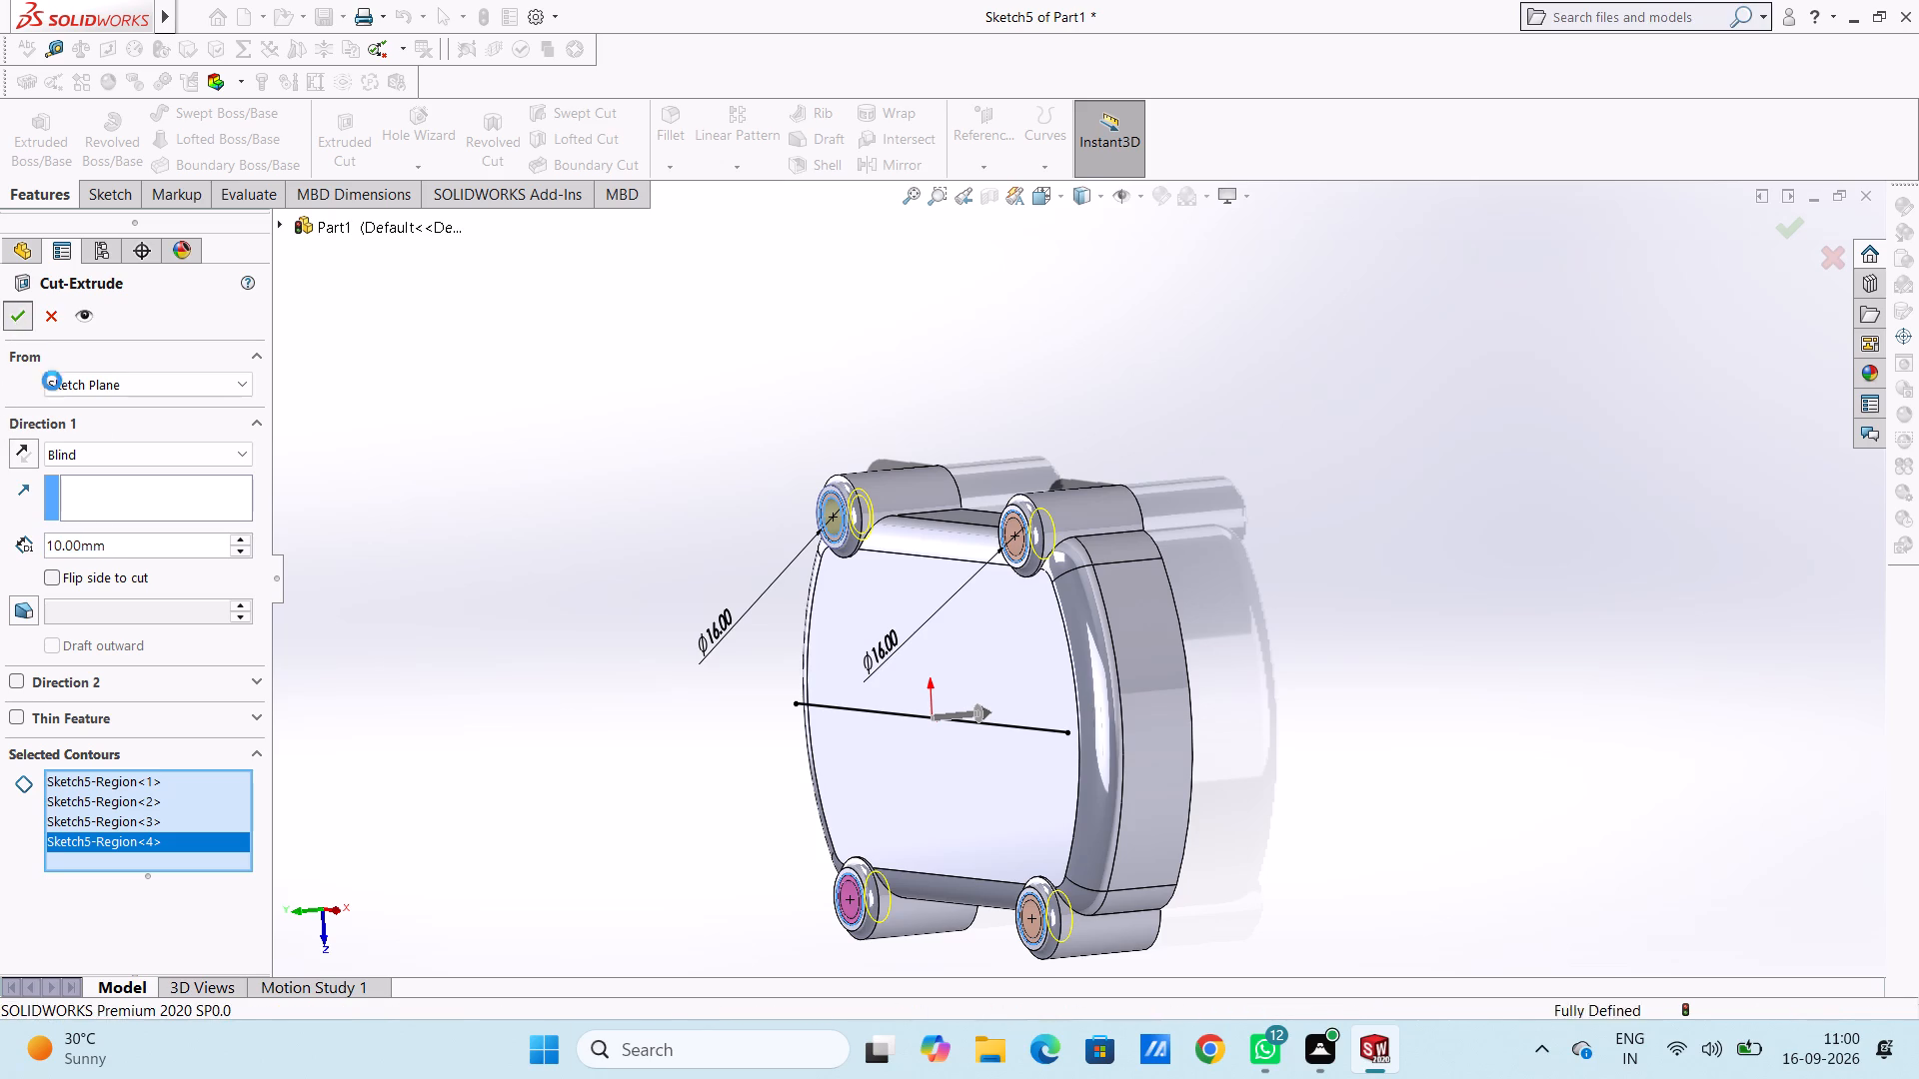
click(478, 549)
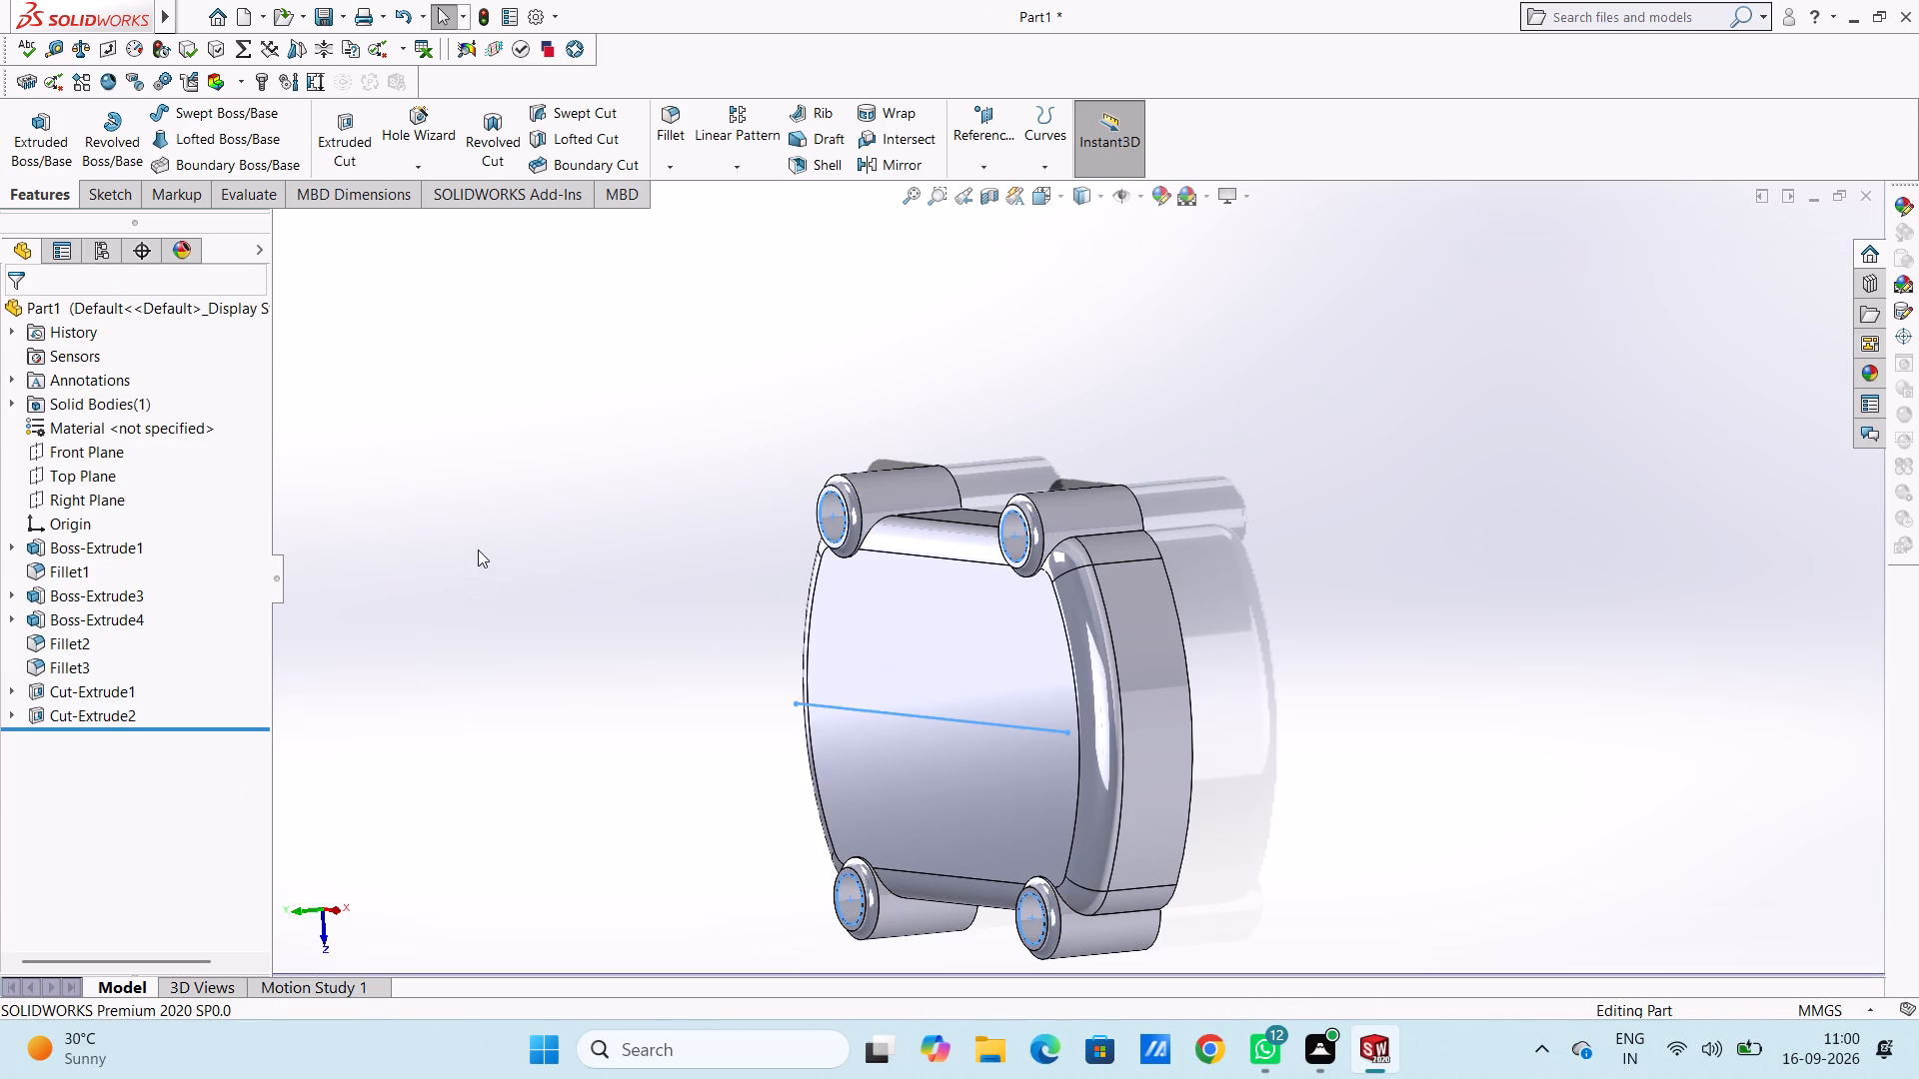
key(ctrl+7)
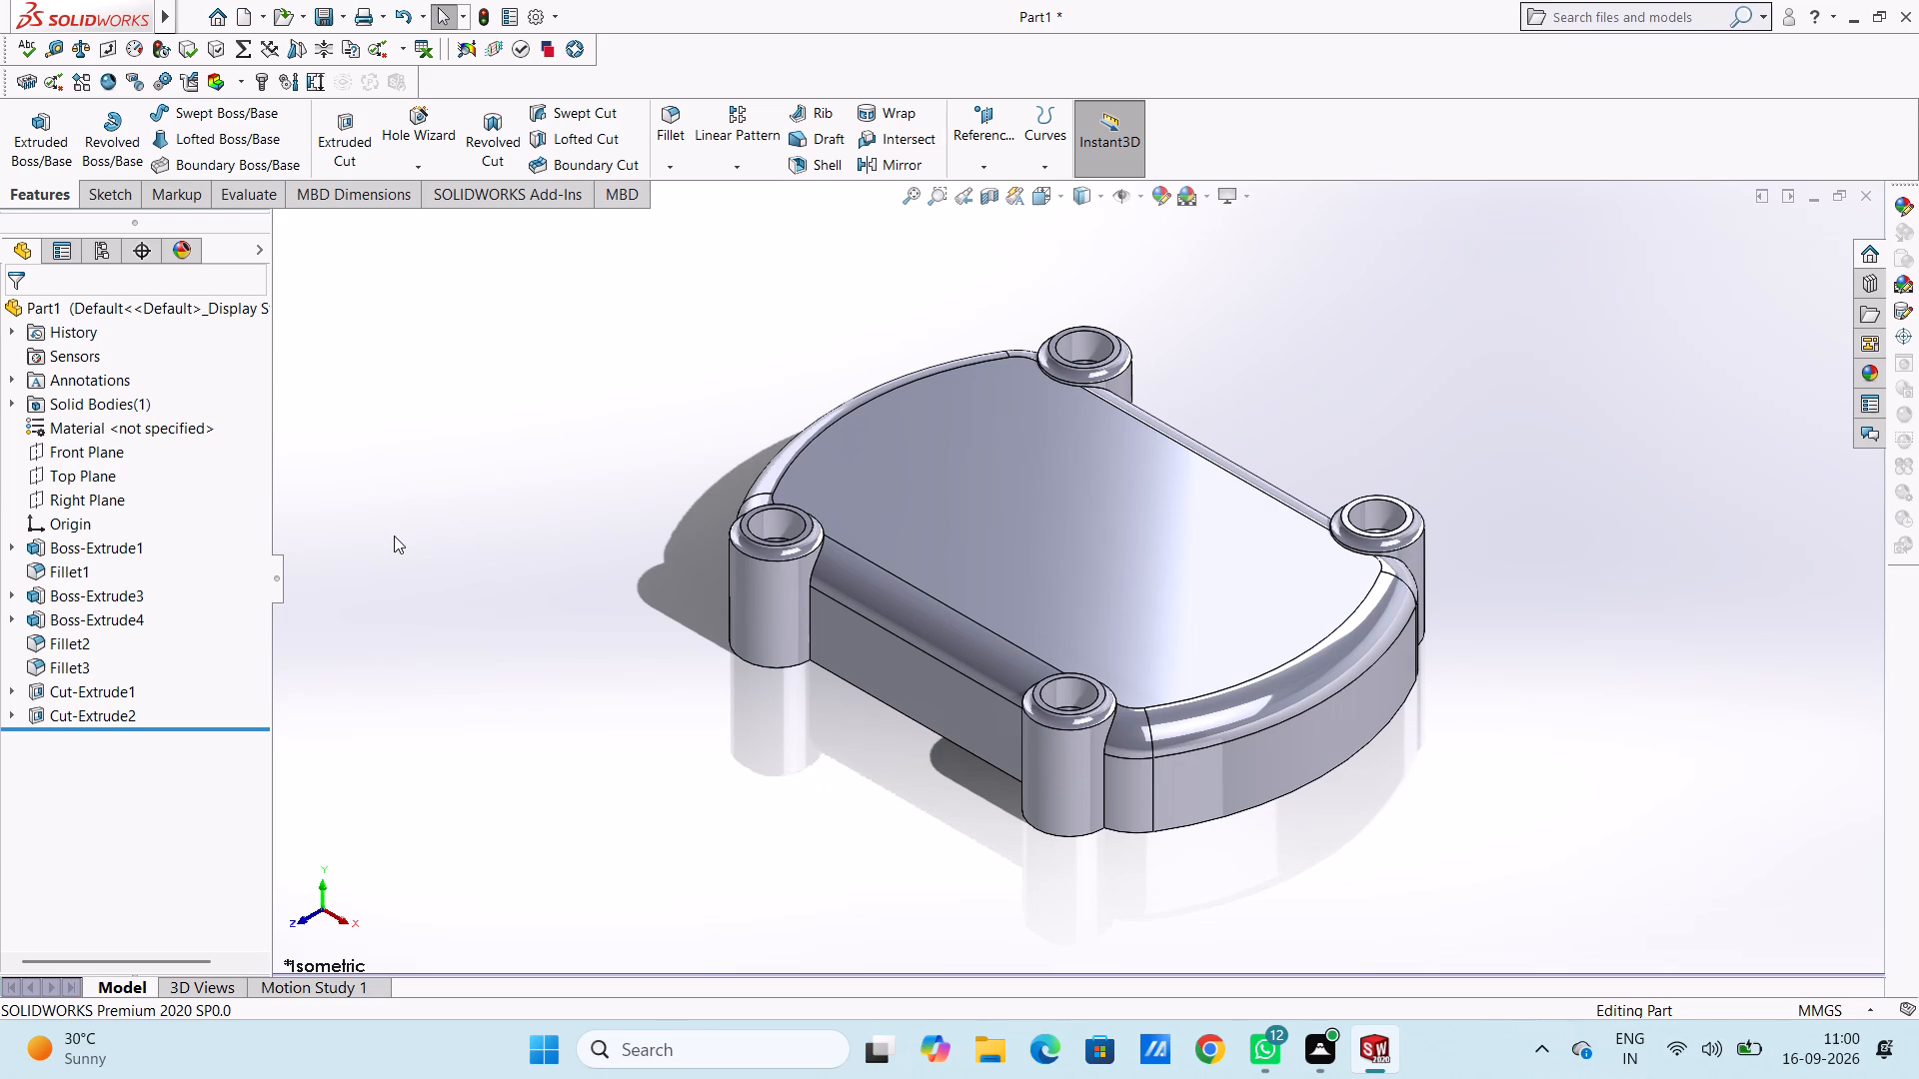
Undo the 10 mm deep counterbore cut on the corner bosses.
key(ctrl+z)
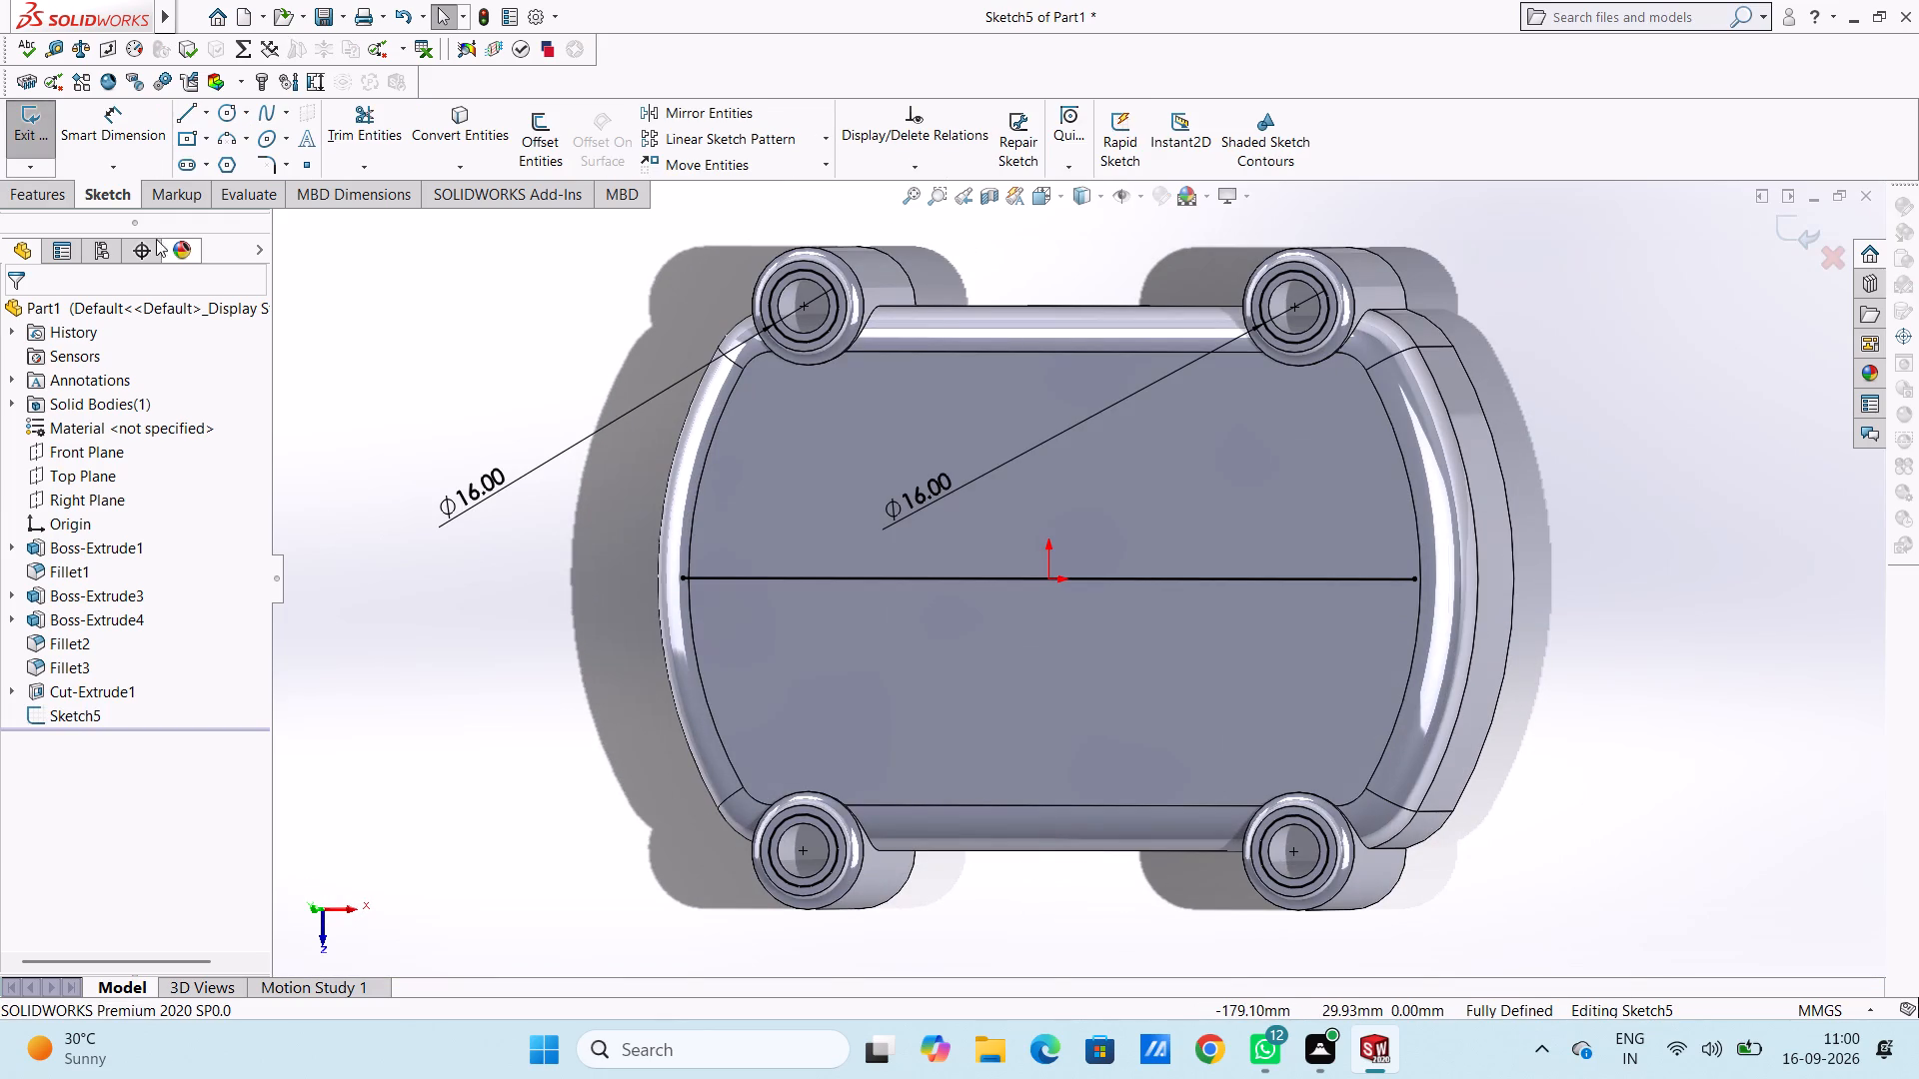
Extrude-cut the 16 mm circle regions on all four corner bosses to a blind depth of 6 mm.
click(41, 209)
click(41, 193)
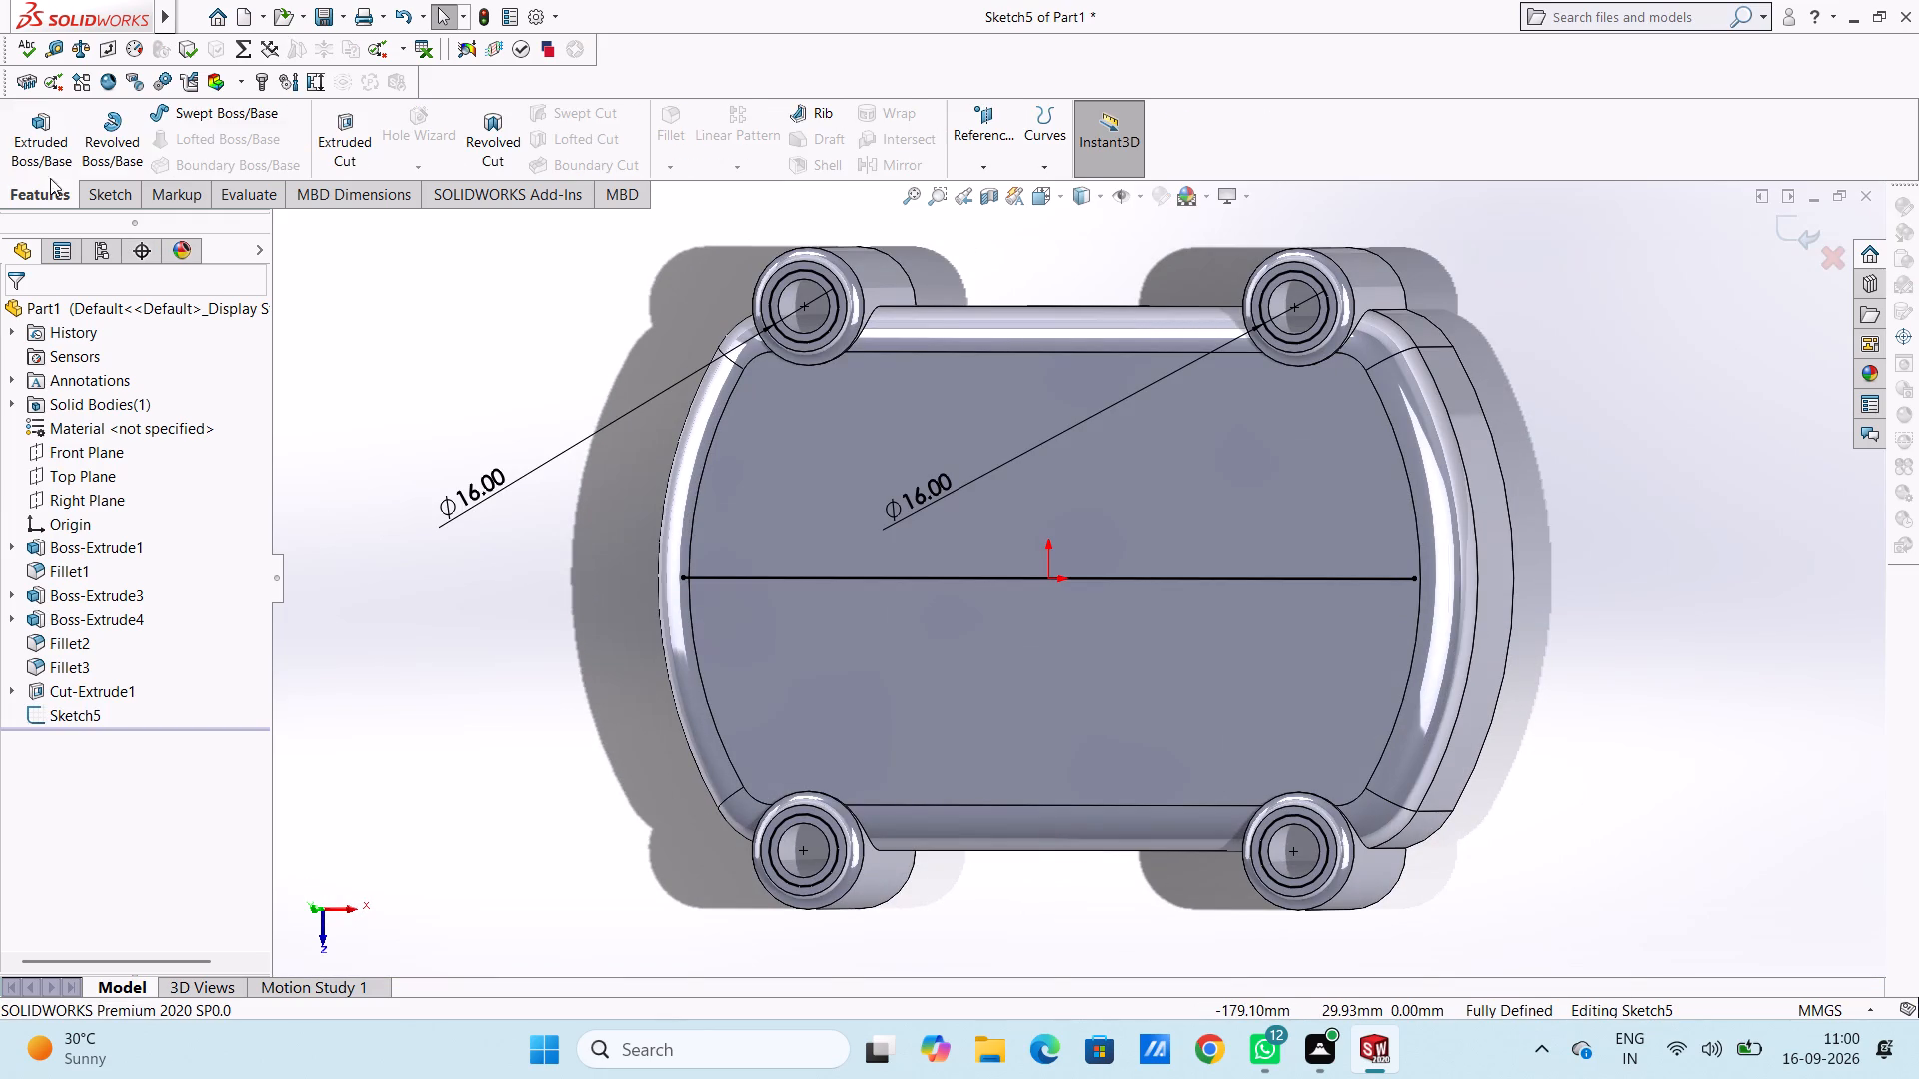
click(348, 122)
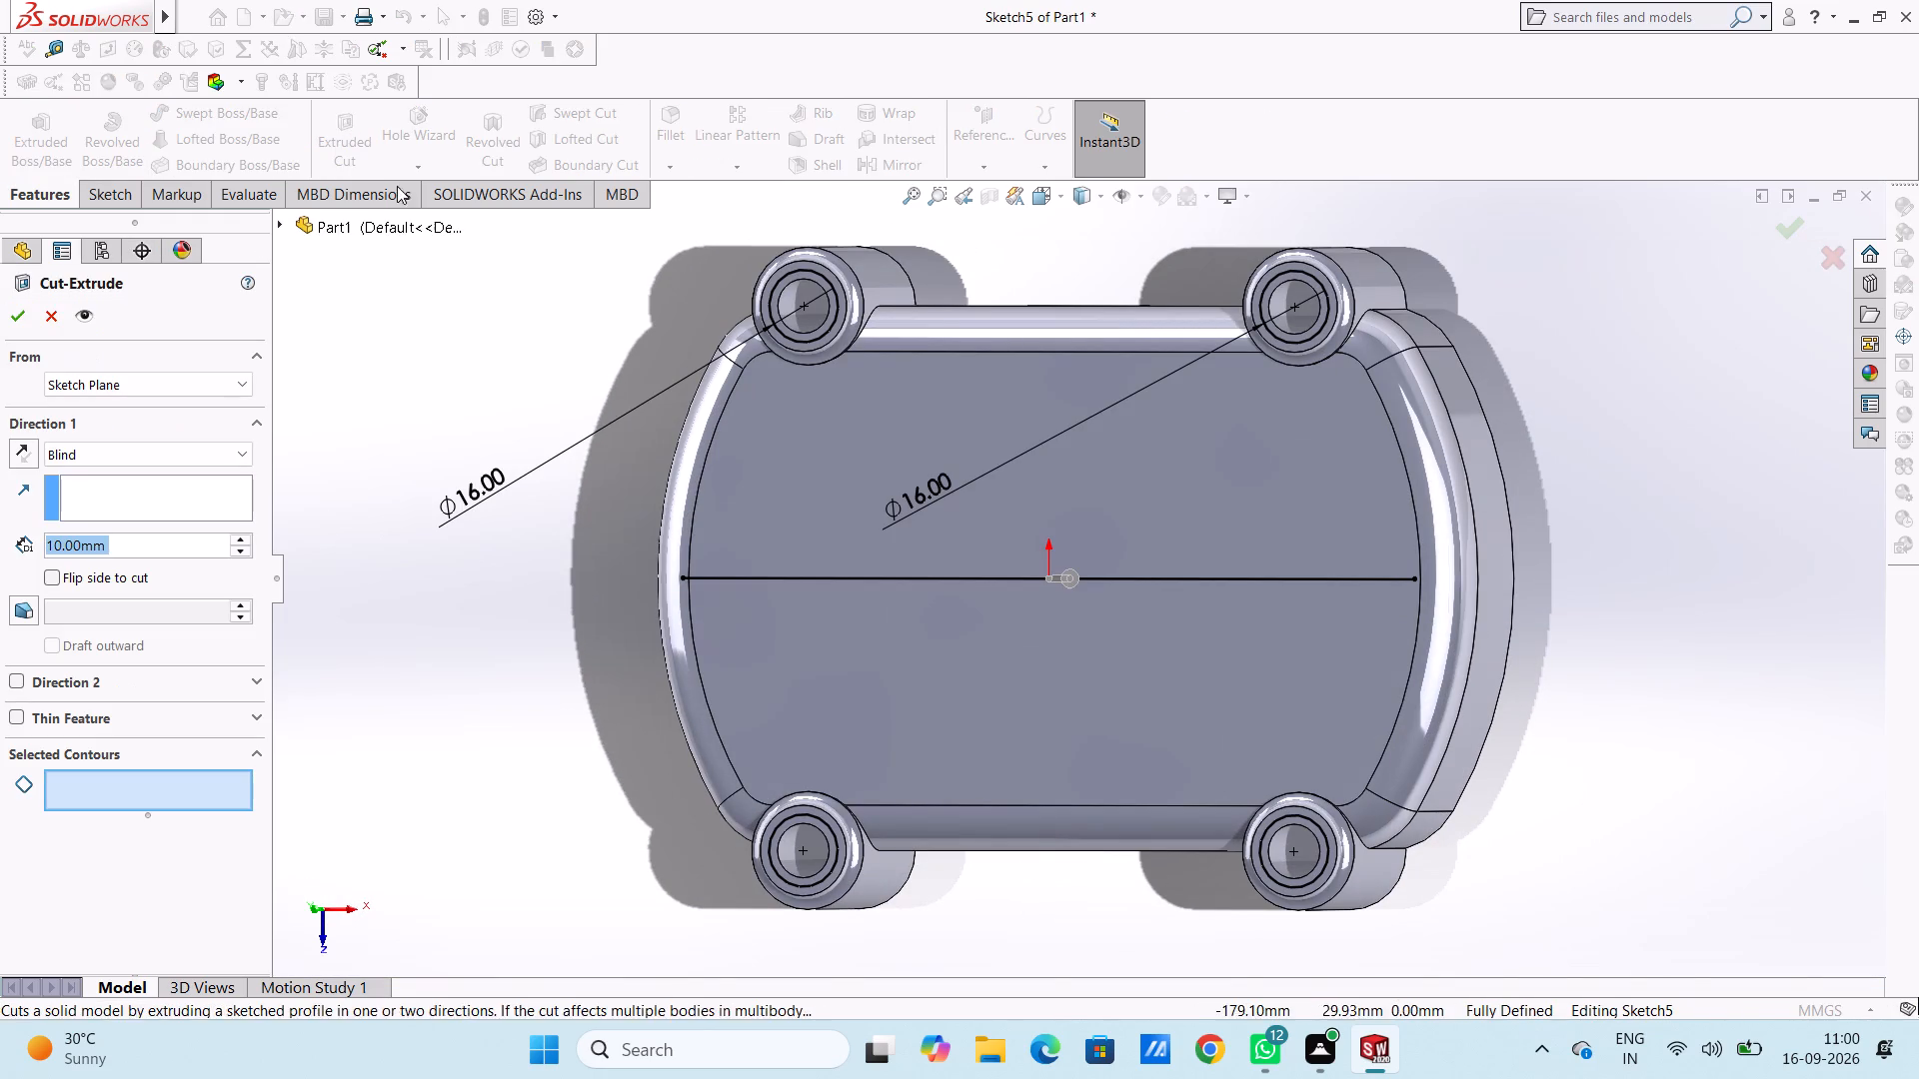
click(783, 287)
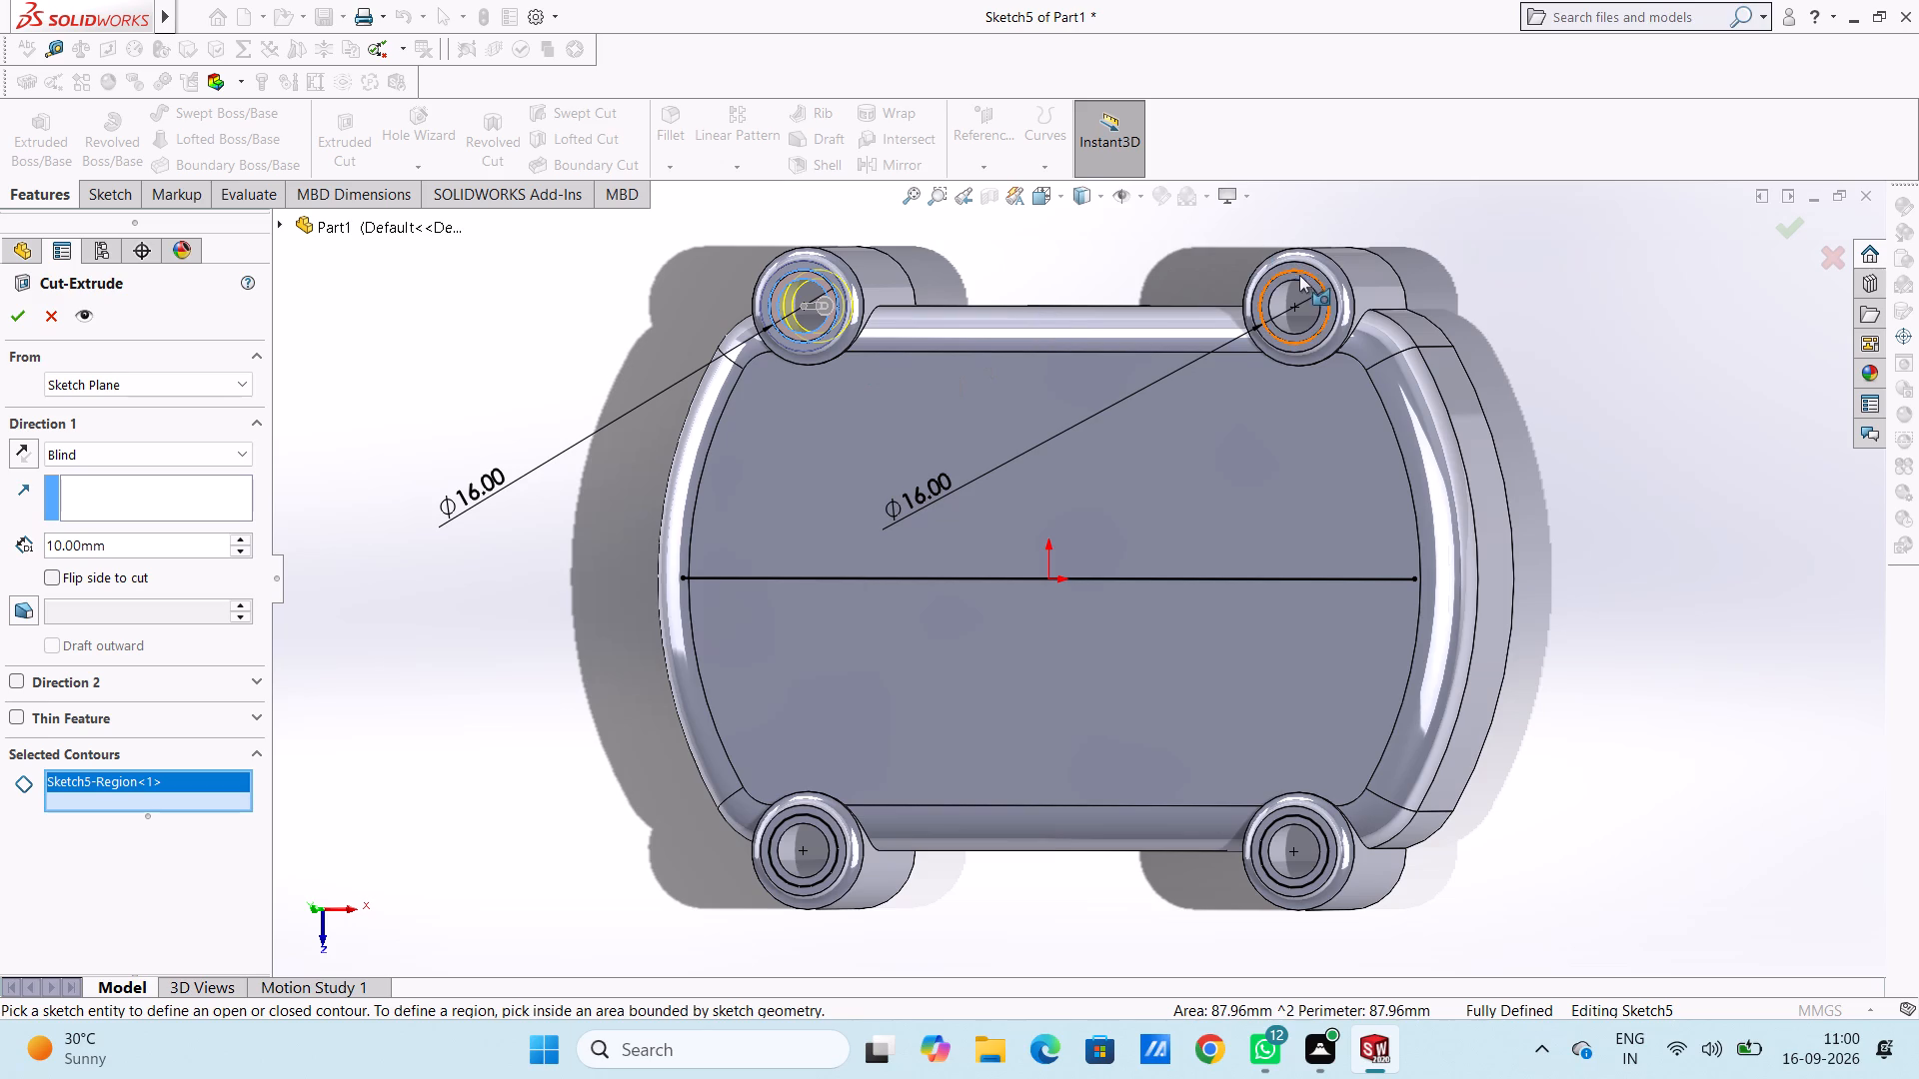
click(1301, 279)
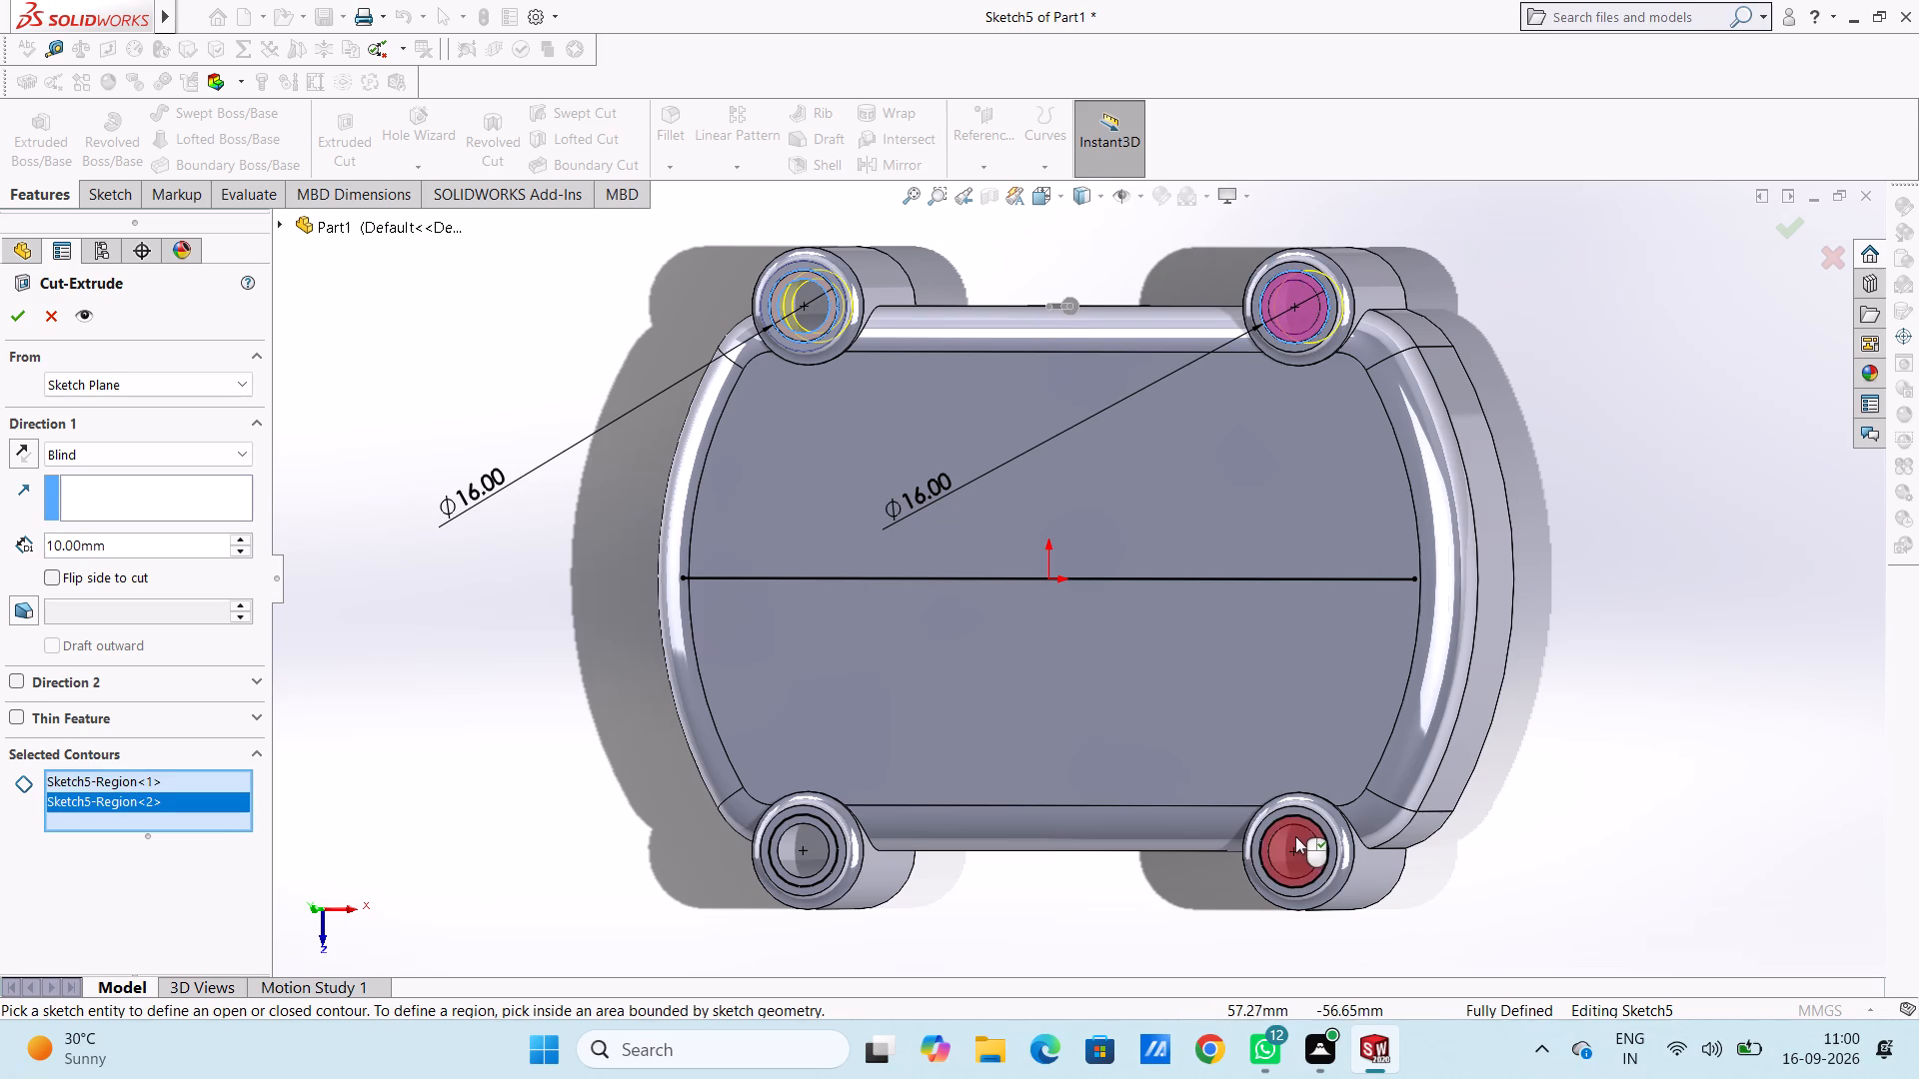
click(1296, 838)
click(813, 853)
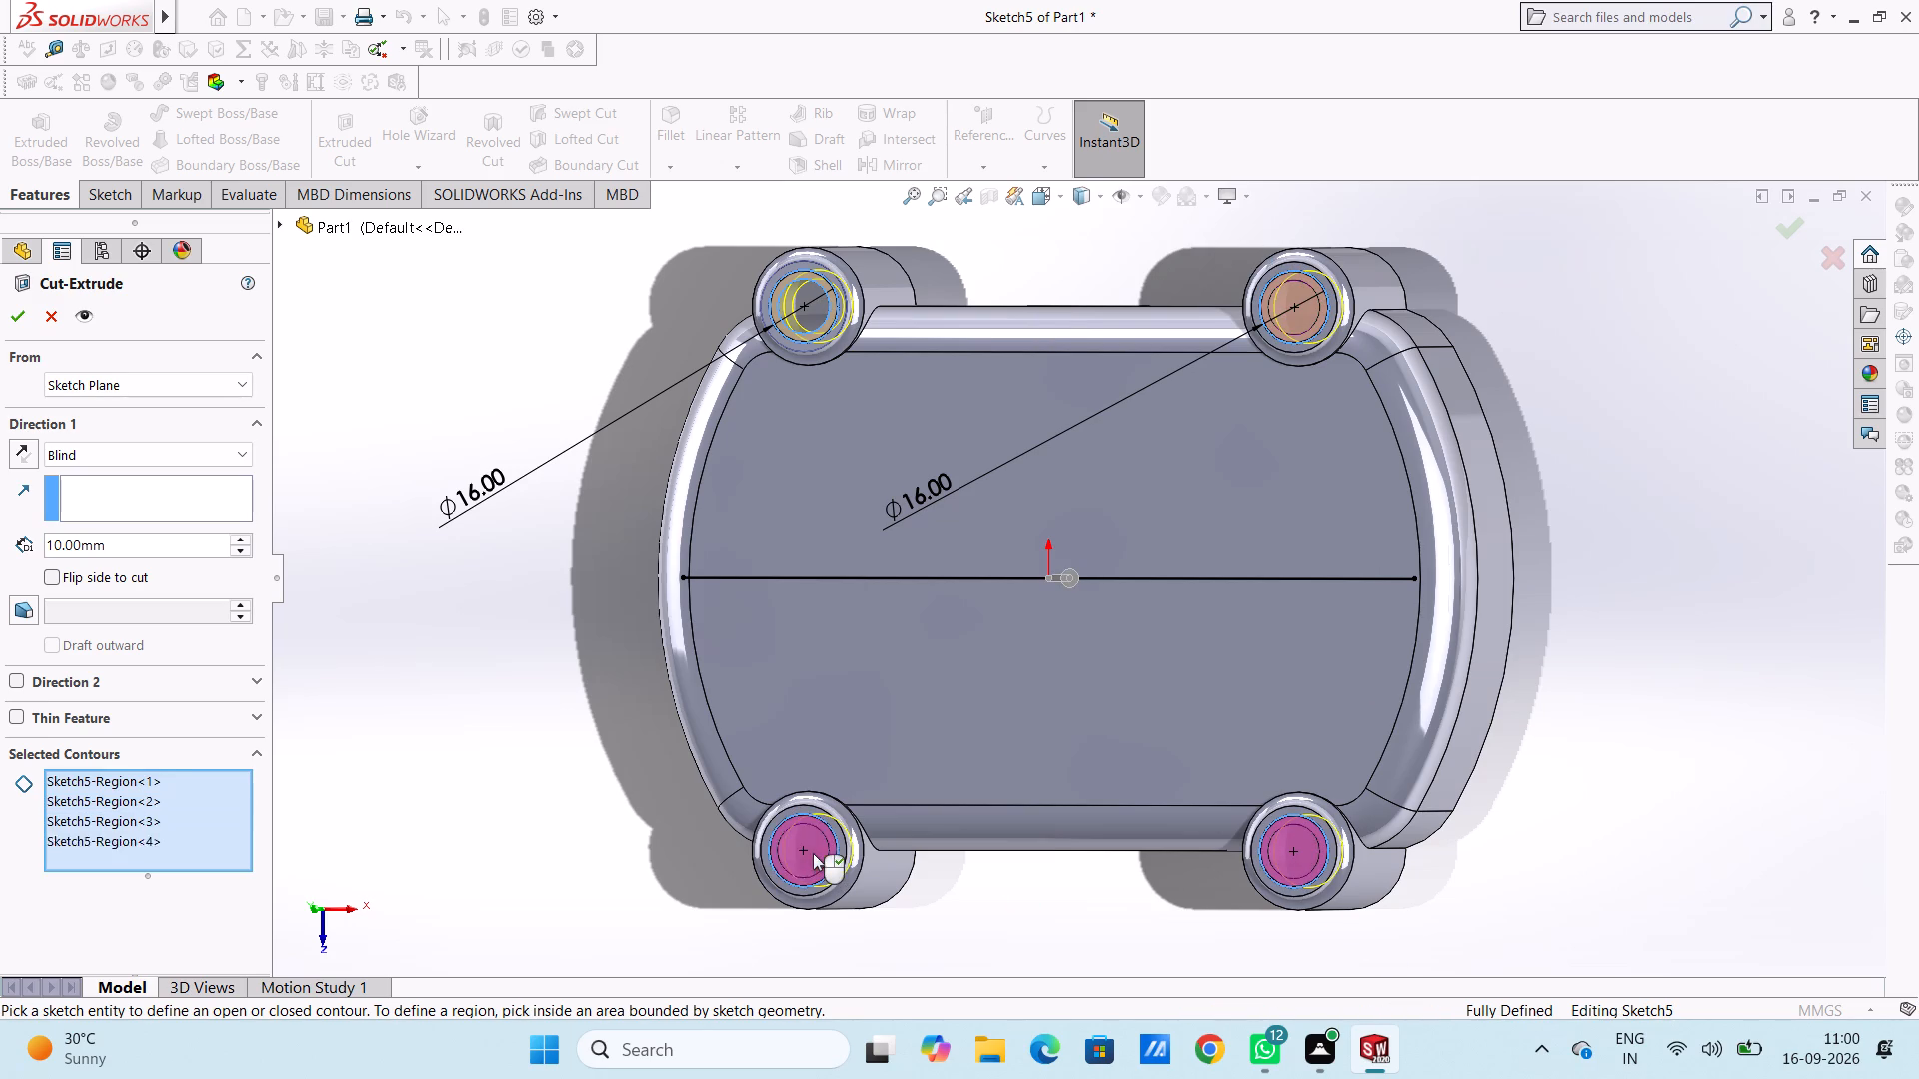
double_click(137, 544)
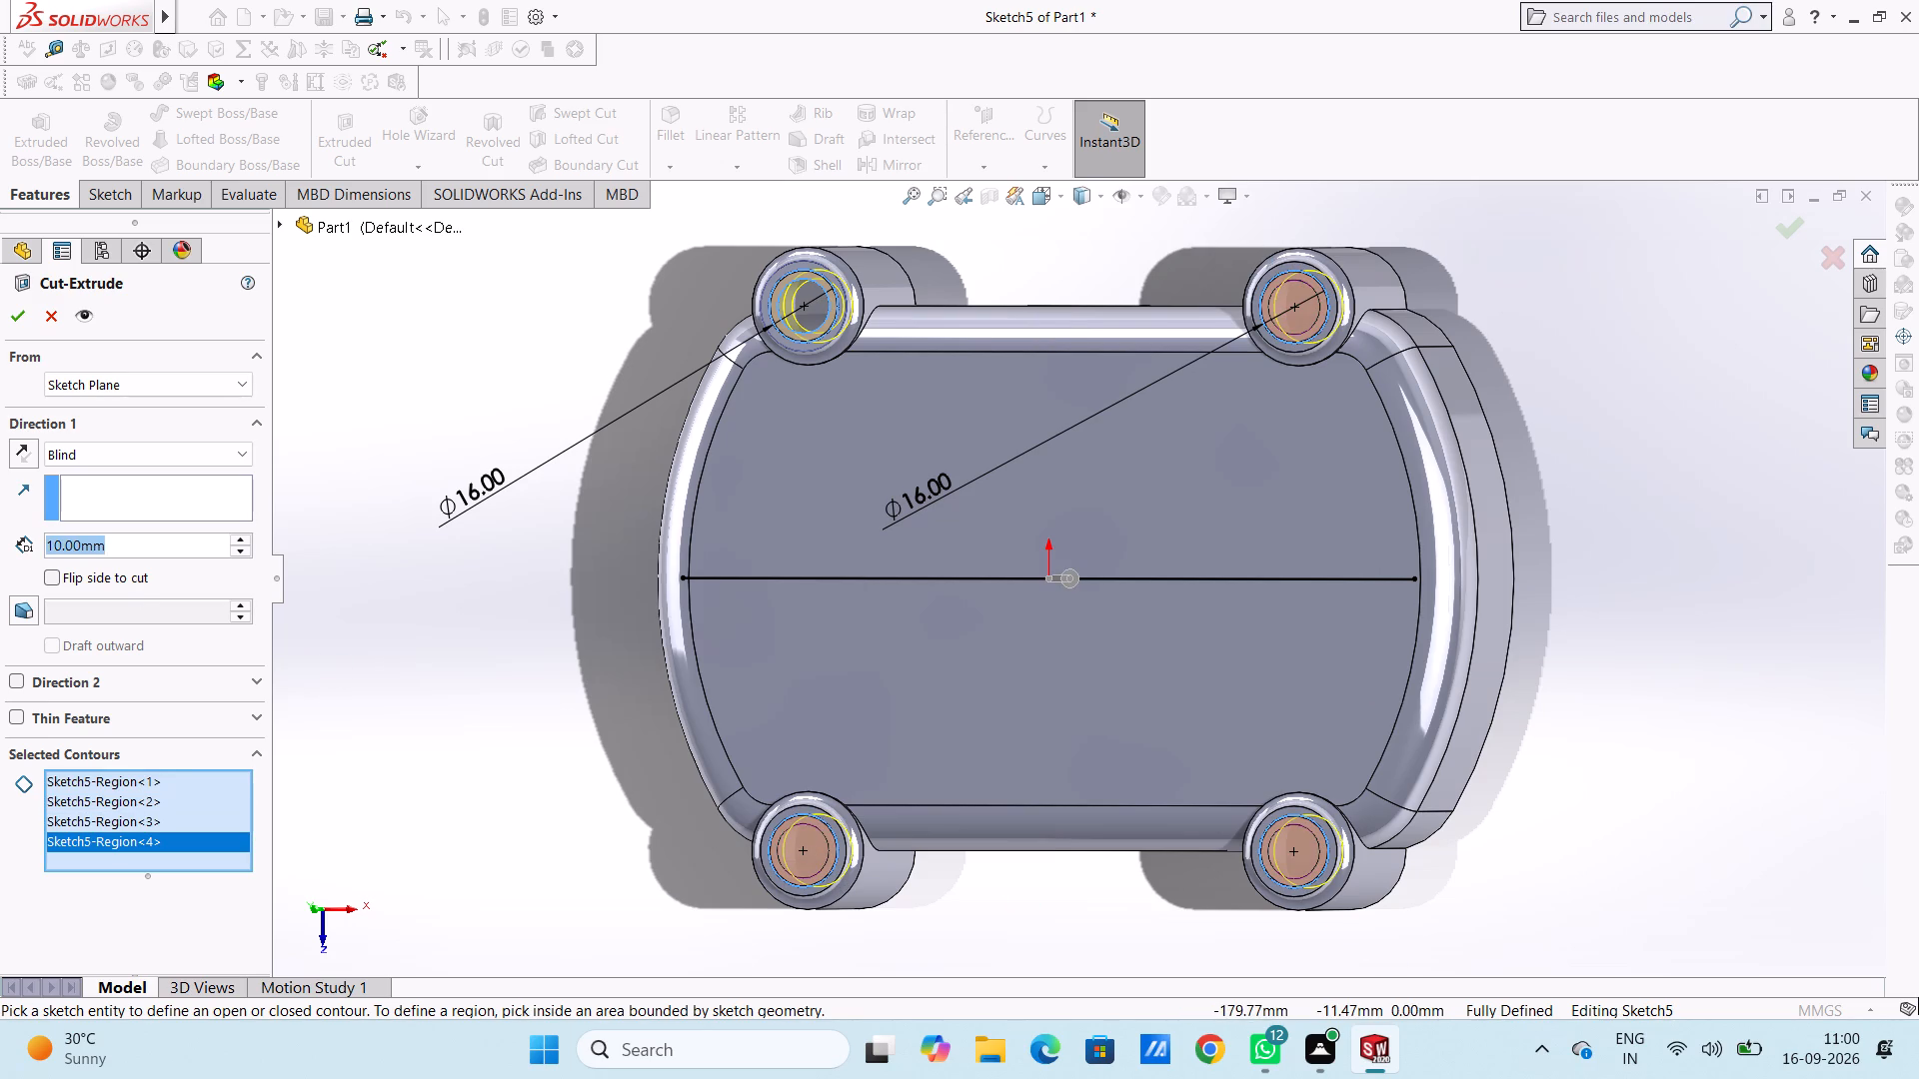
key(6)
key(Return)
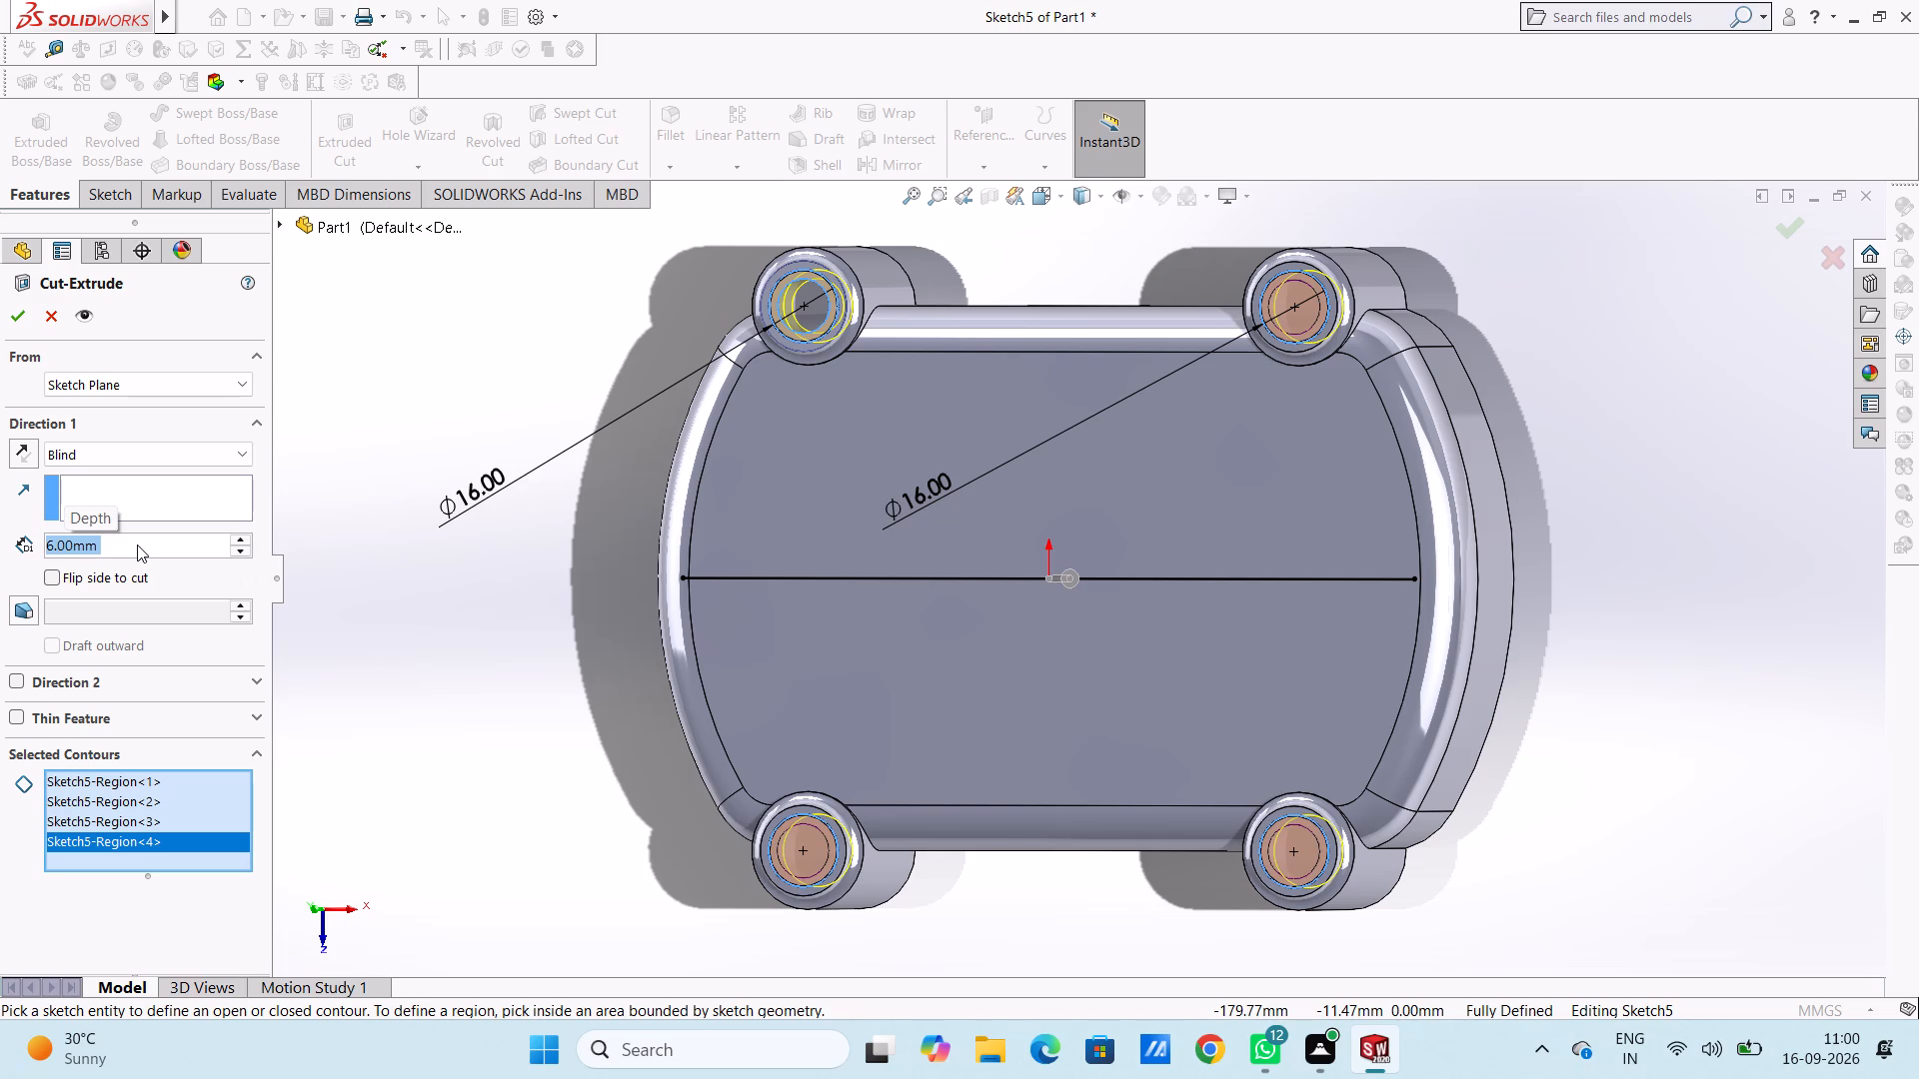
click(6, 316)
click(436, 421)
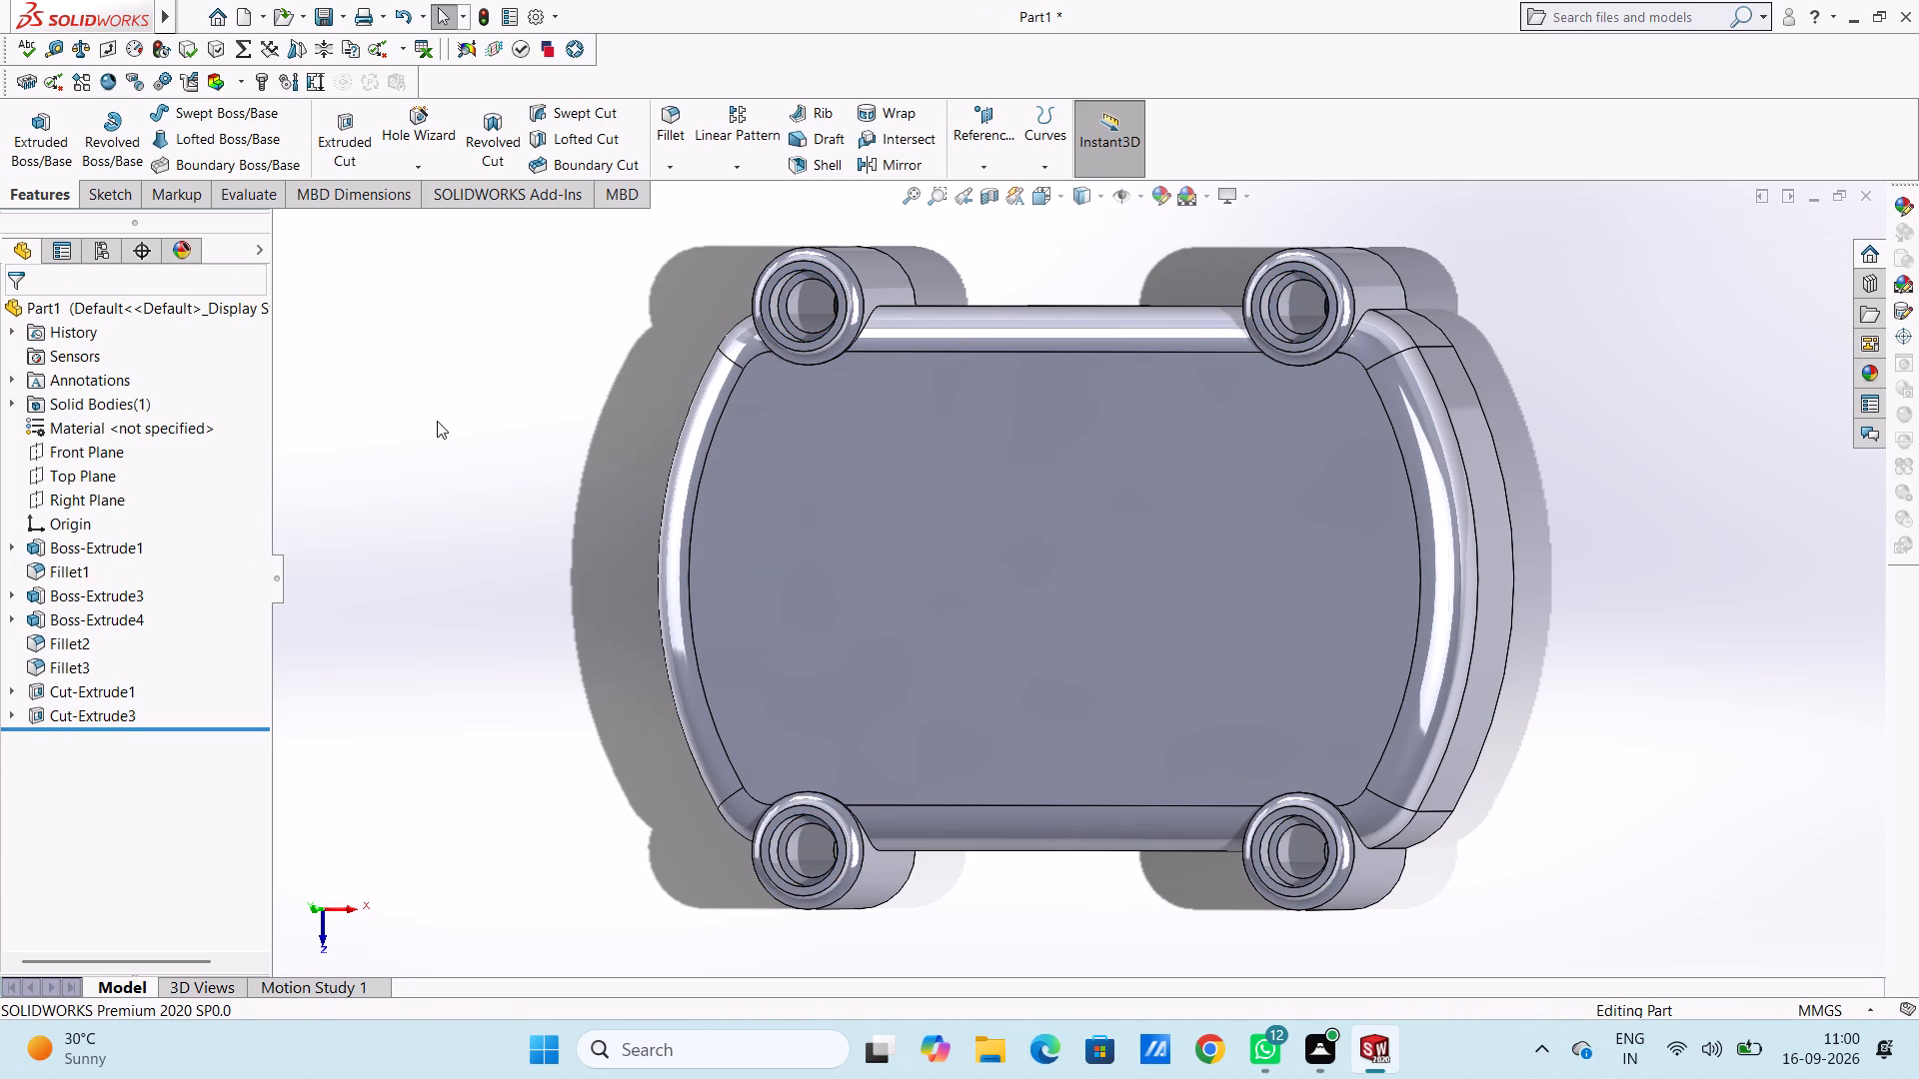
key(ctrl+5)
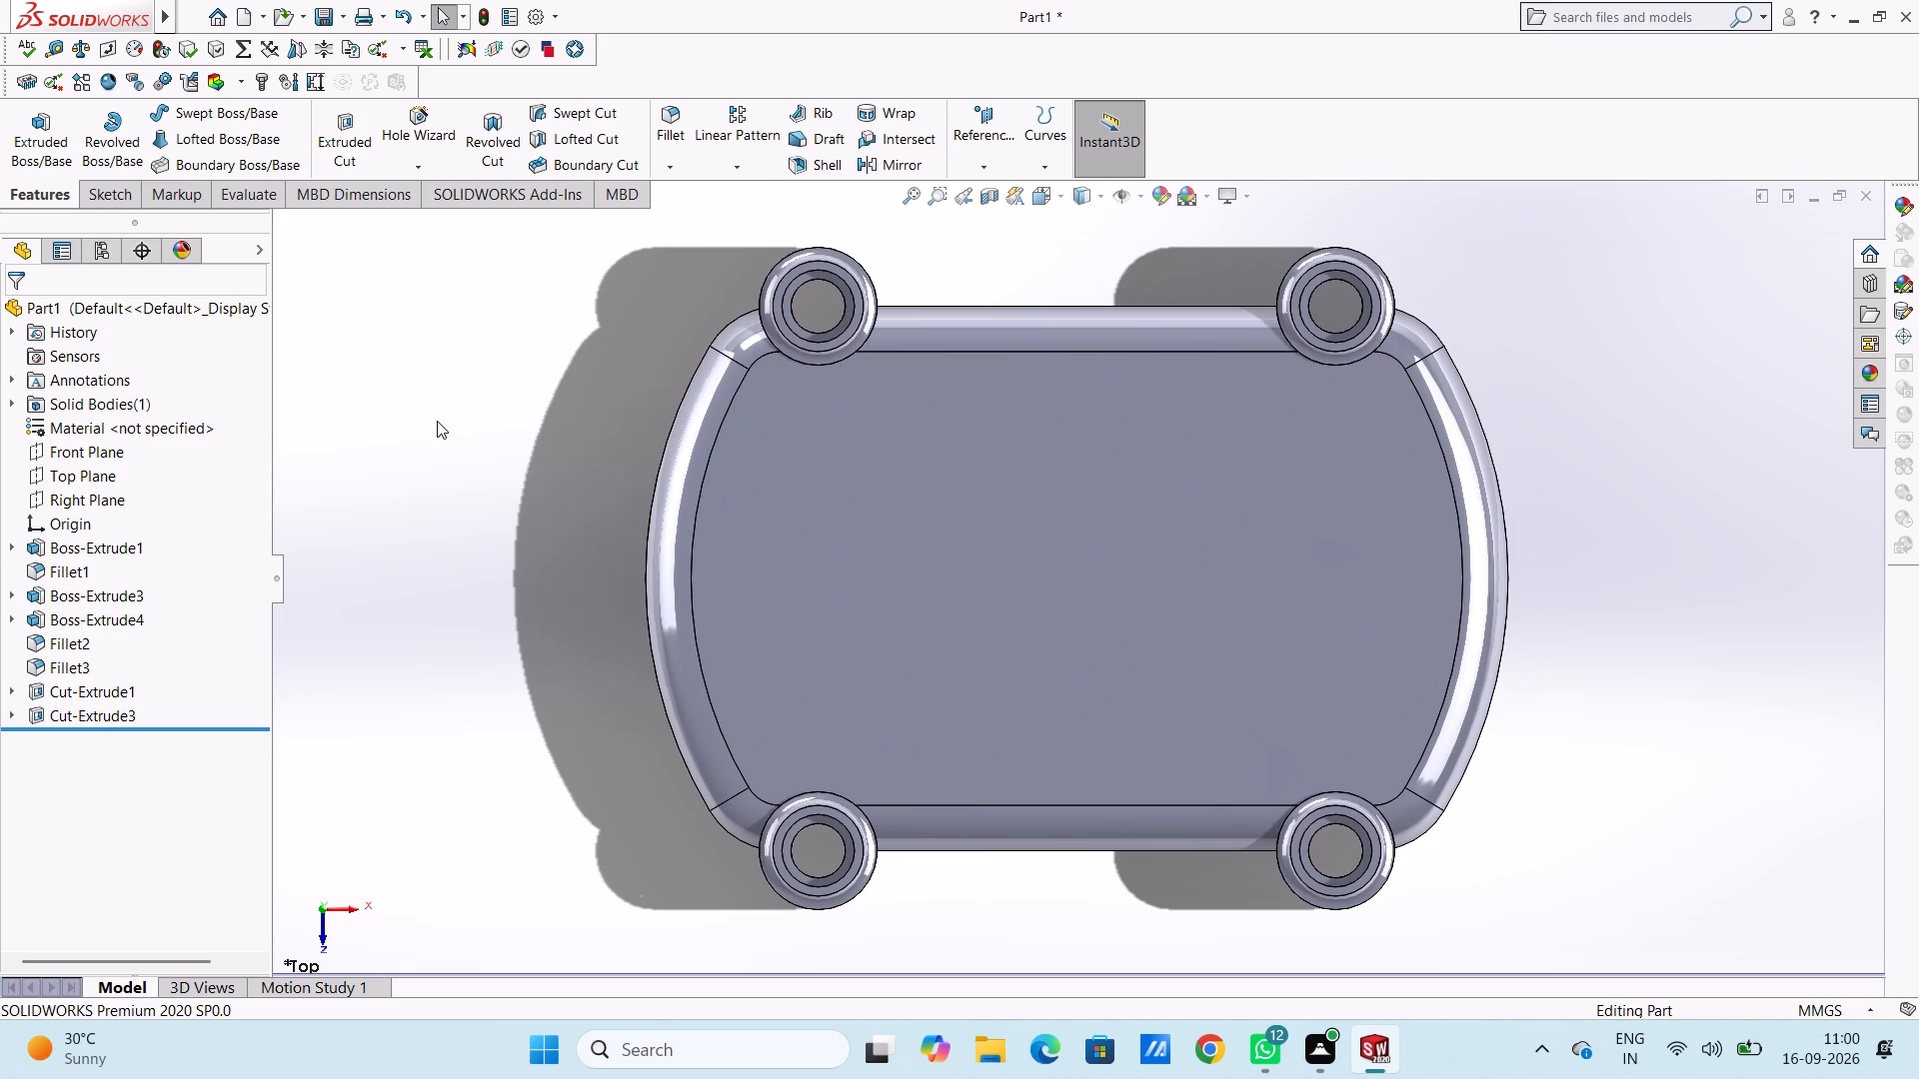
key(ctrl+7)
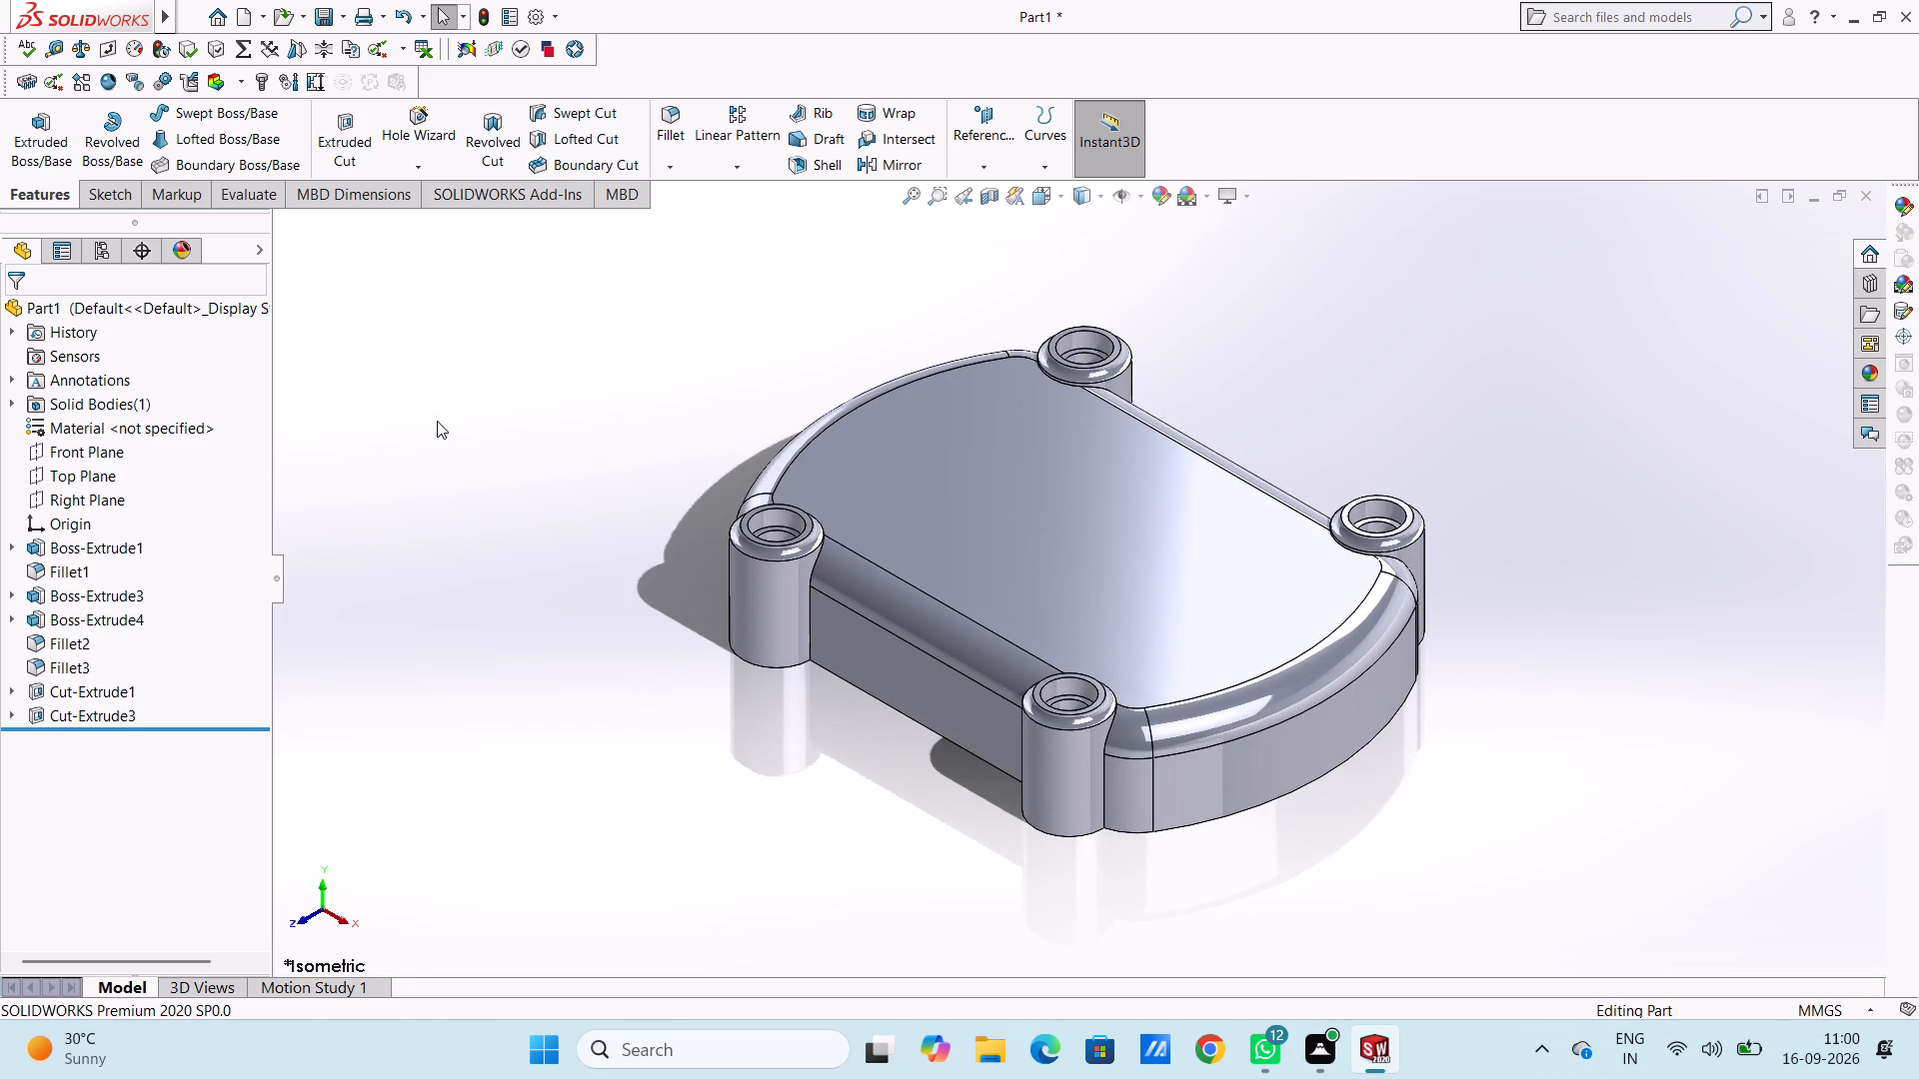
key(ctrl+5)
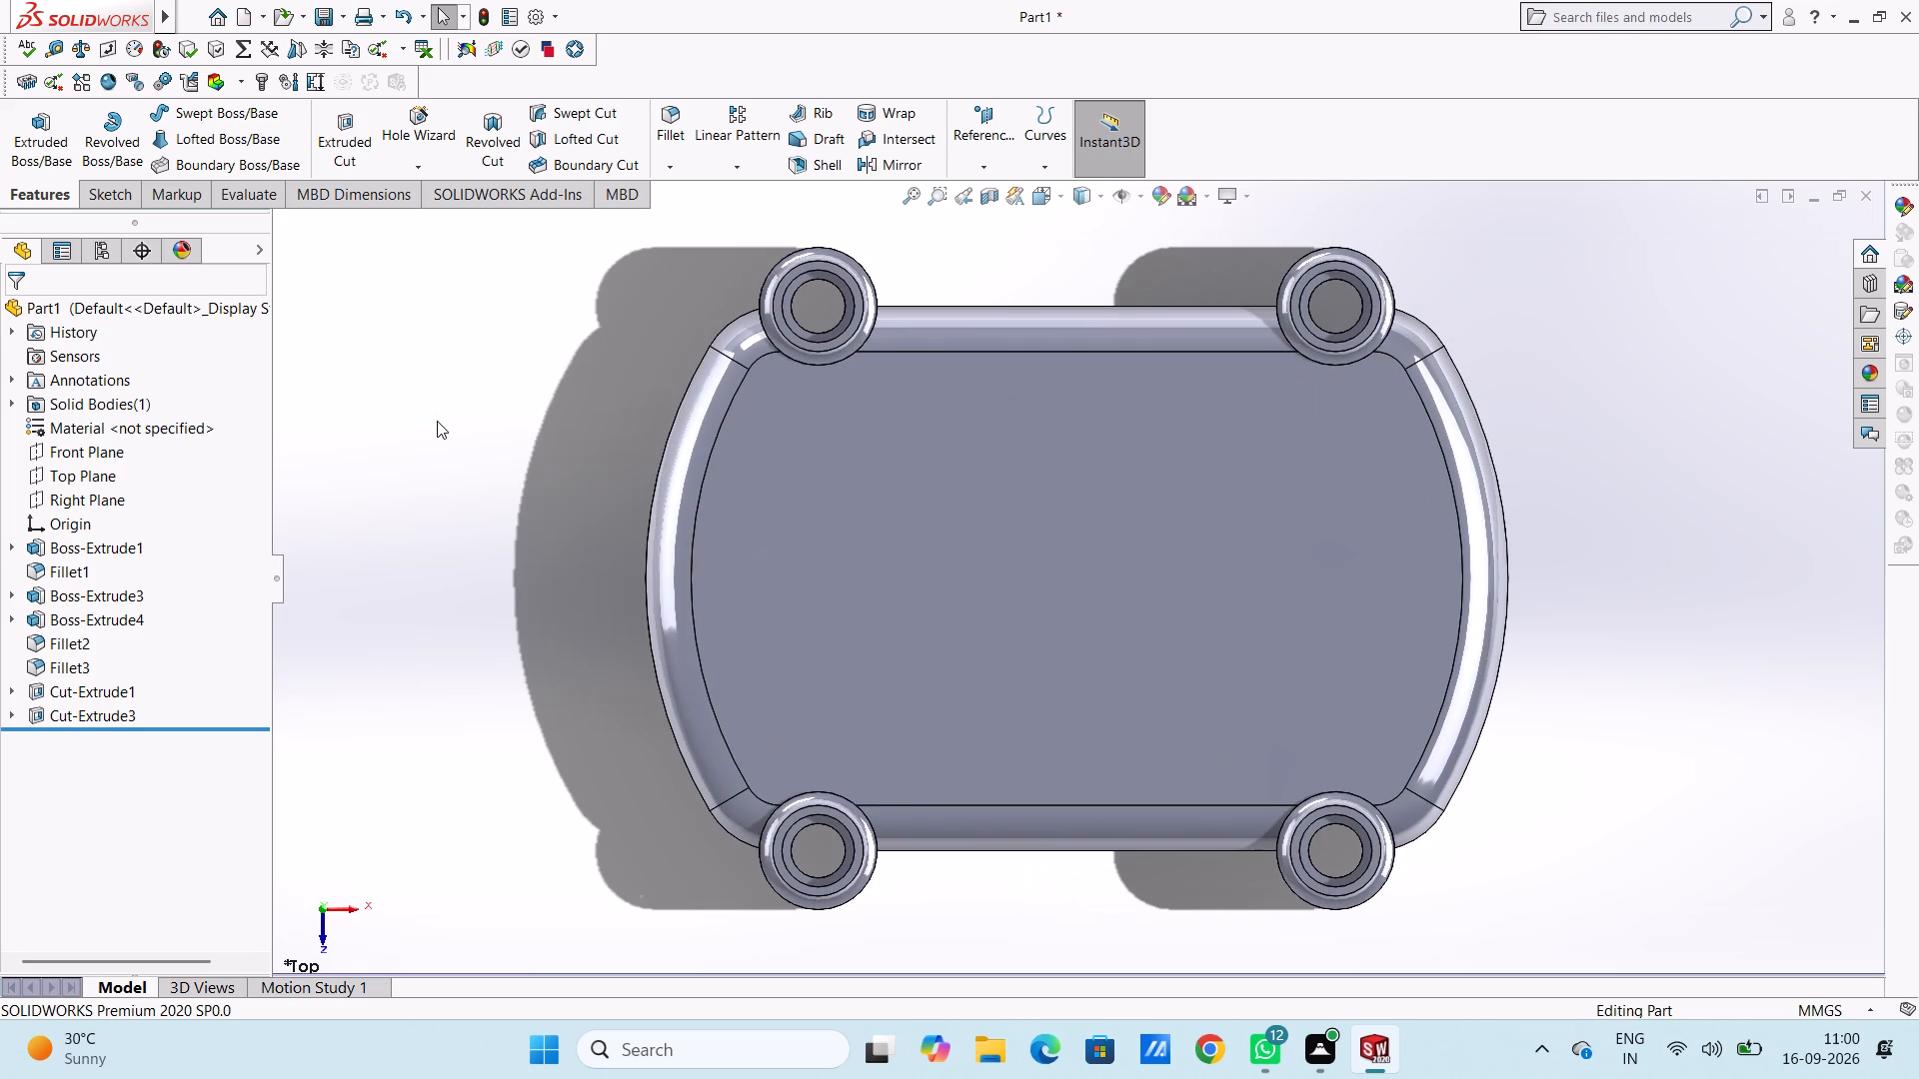
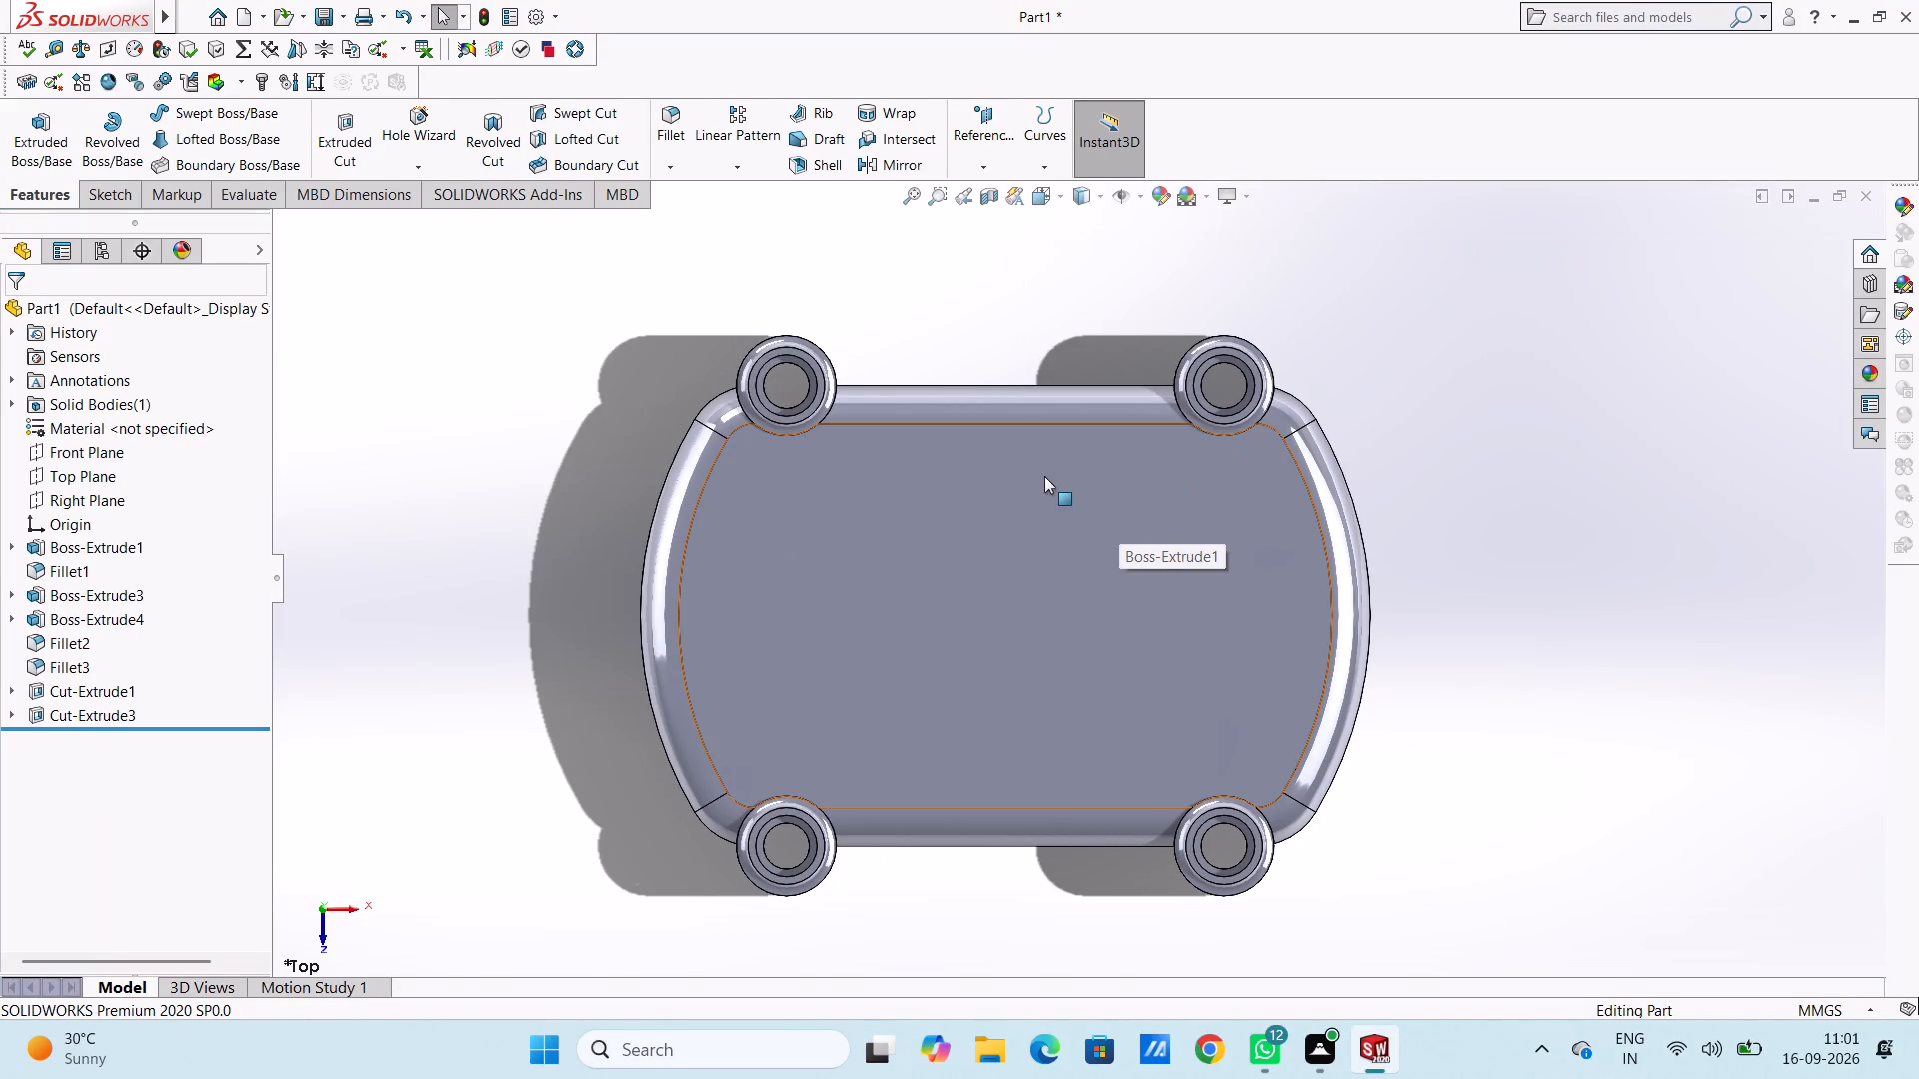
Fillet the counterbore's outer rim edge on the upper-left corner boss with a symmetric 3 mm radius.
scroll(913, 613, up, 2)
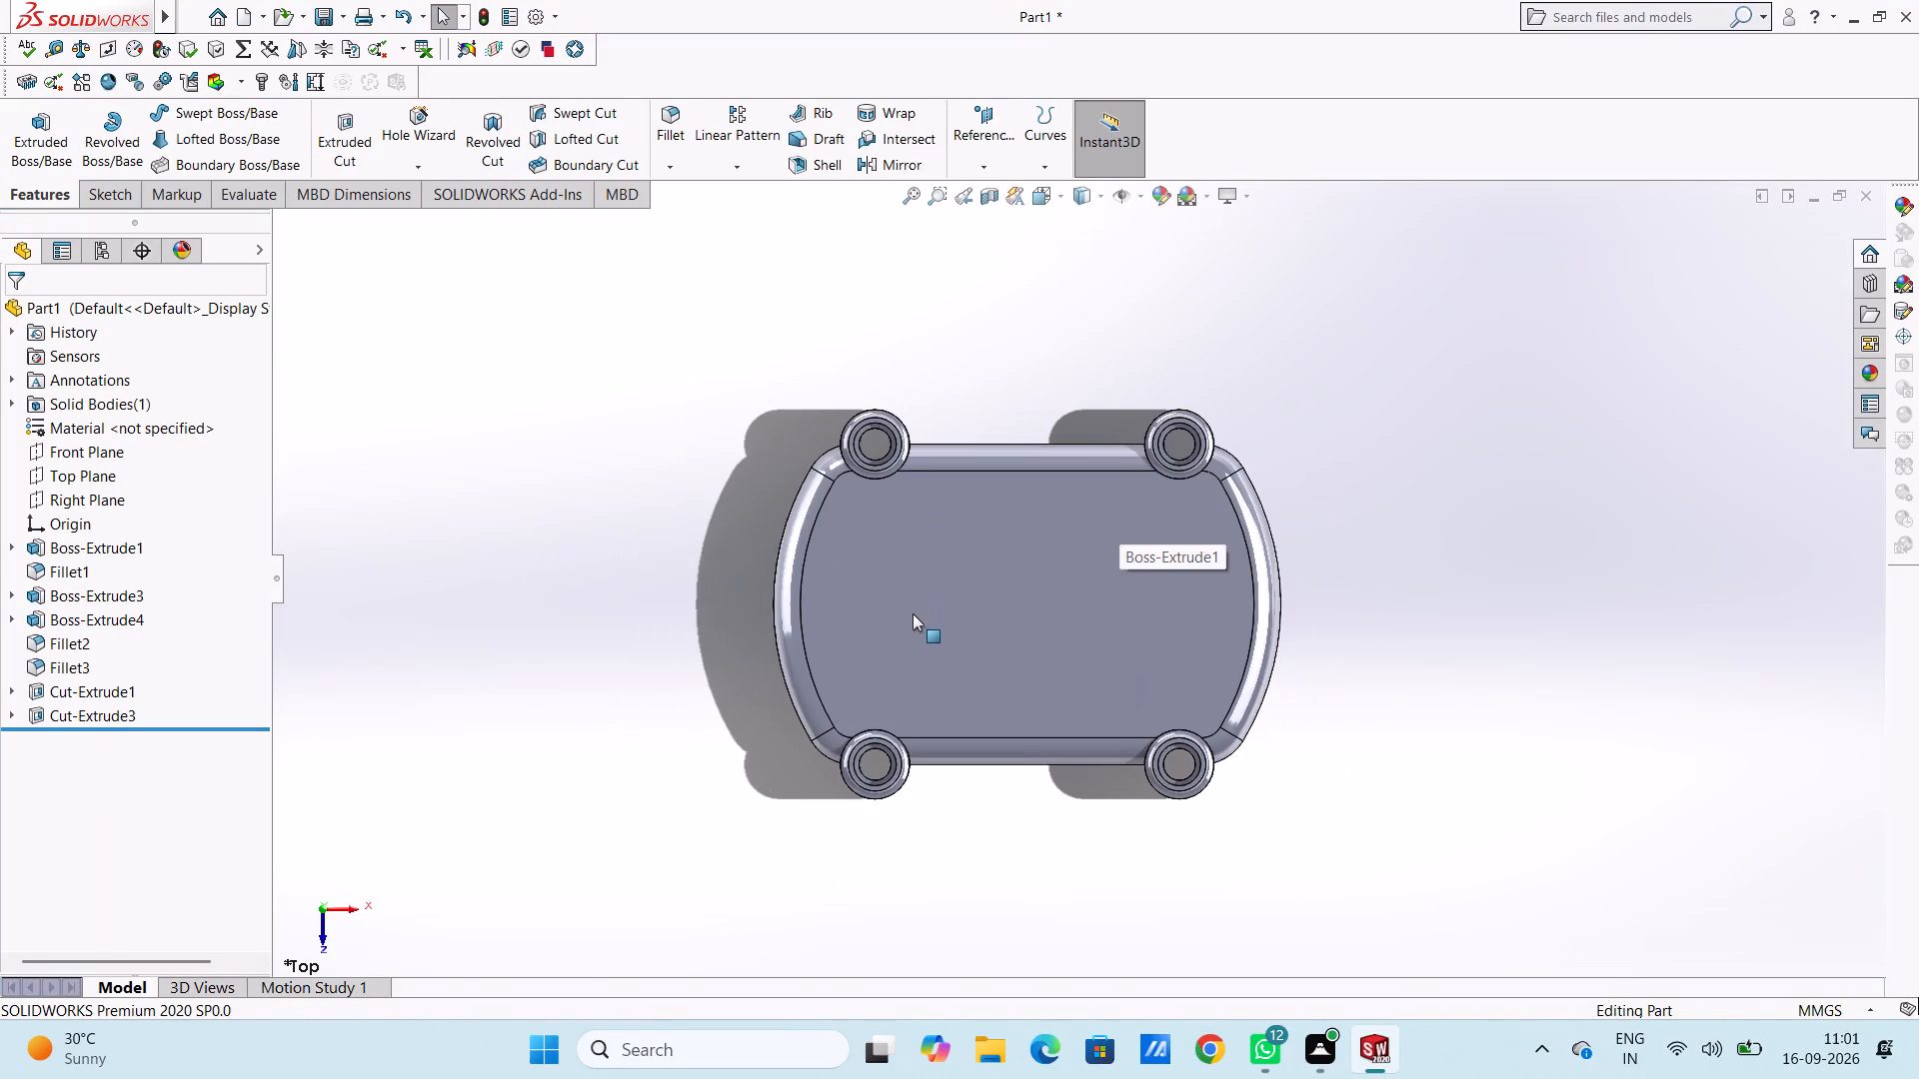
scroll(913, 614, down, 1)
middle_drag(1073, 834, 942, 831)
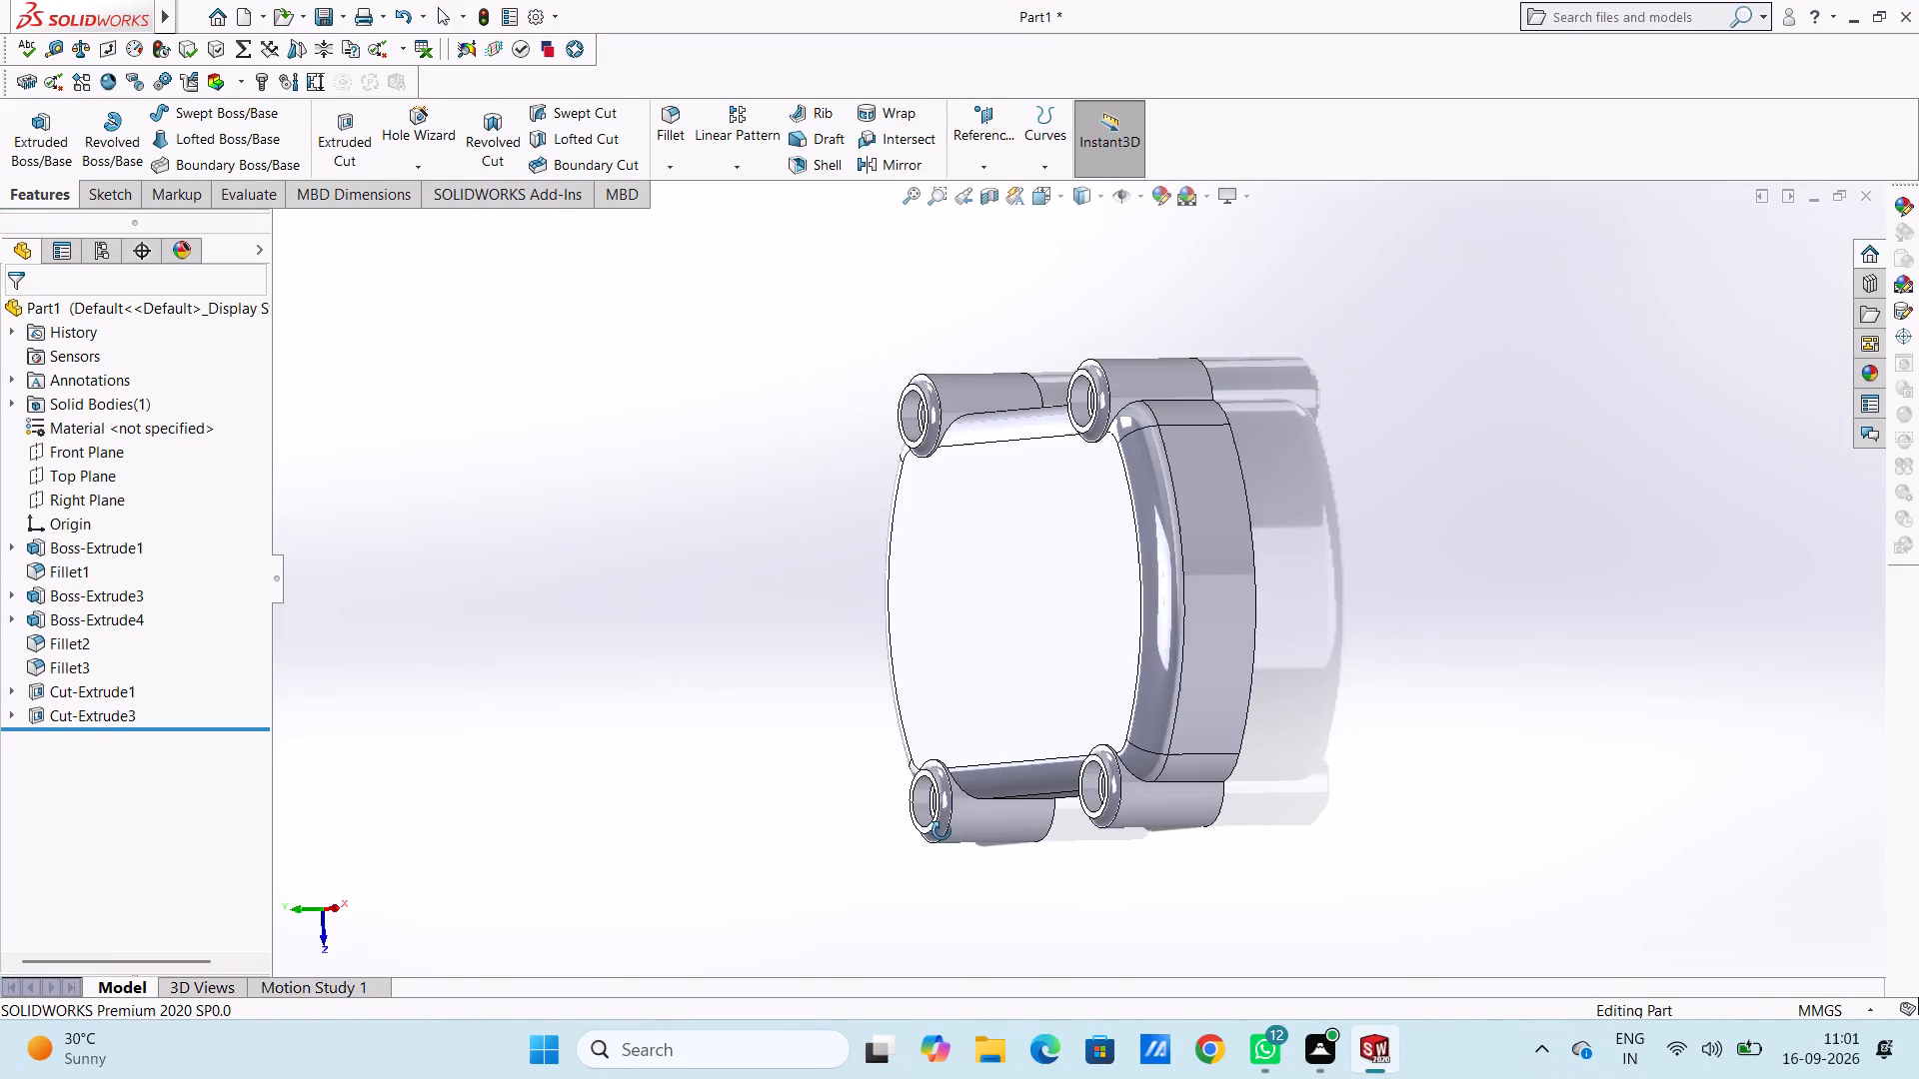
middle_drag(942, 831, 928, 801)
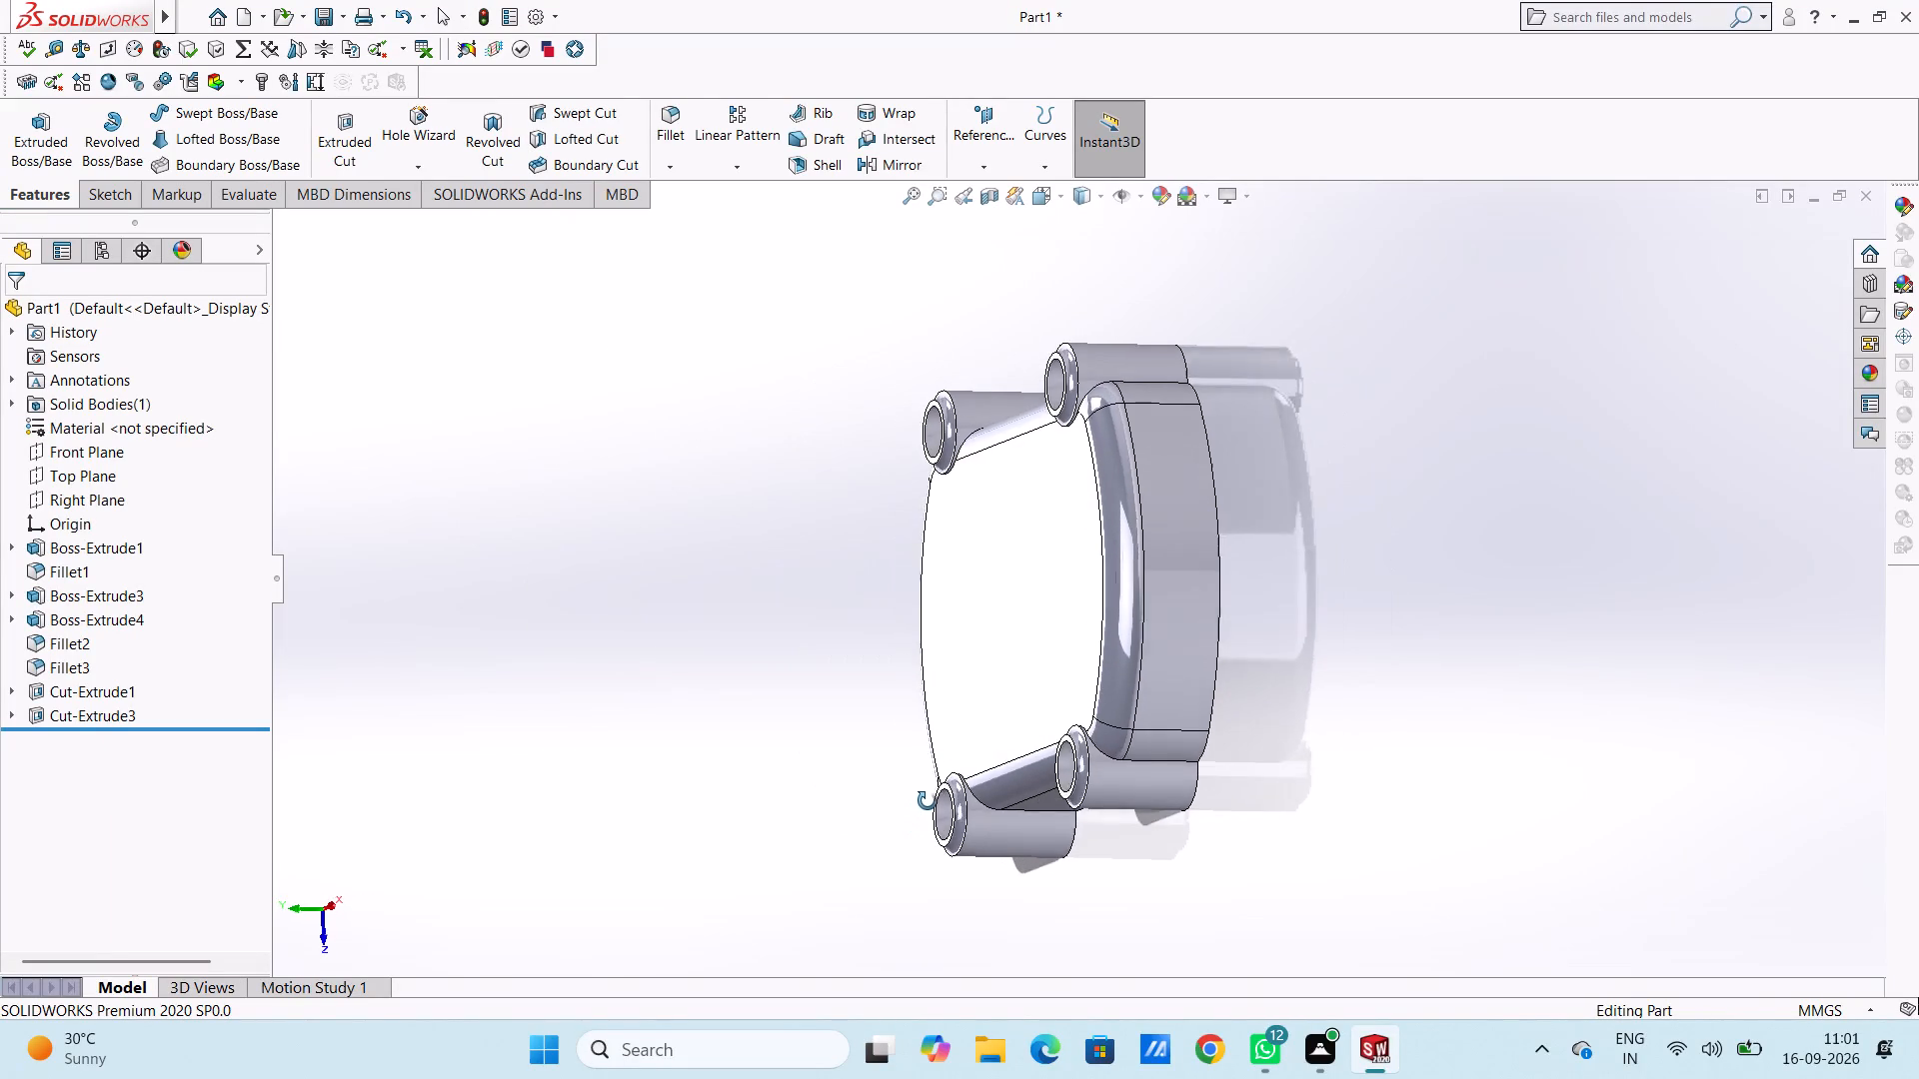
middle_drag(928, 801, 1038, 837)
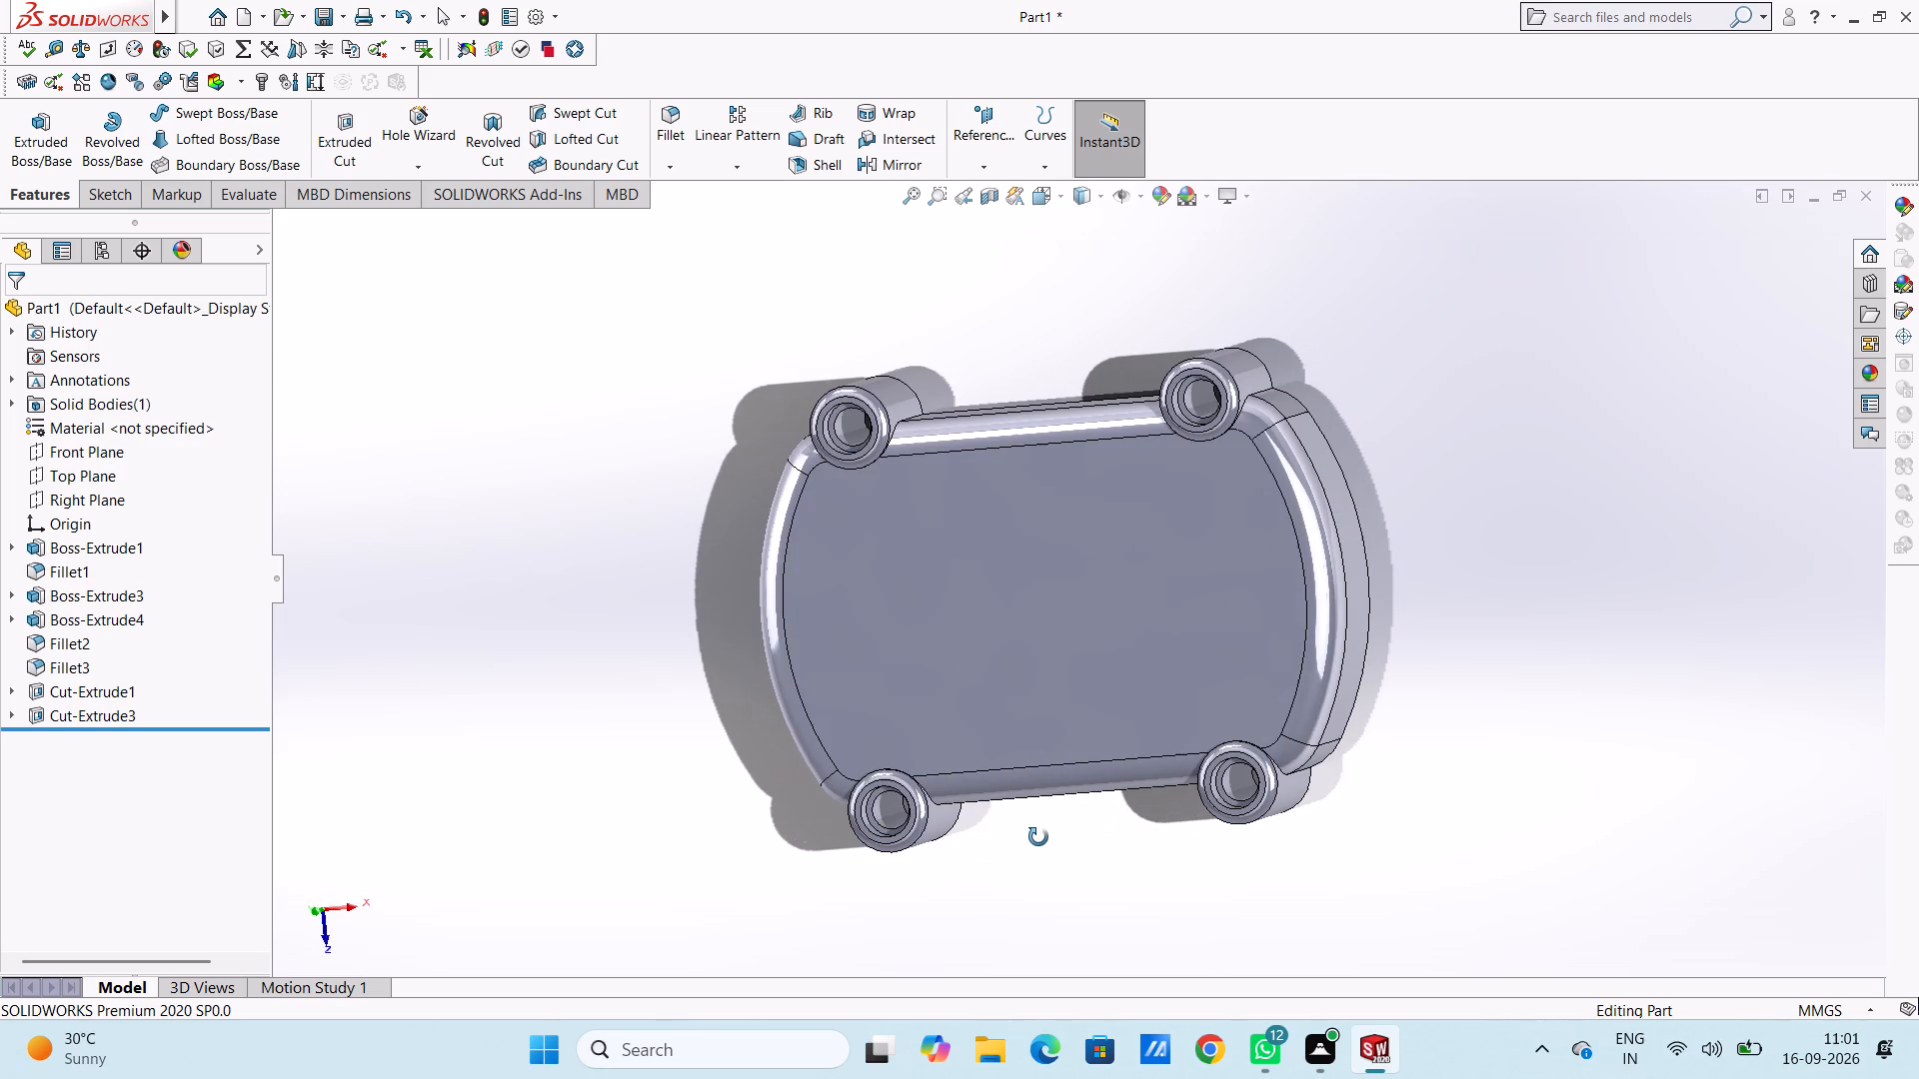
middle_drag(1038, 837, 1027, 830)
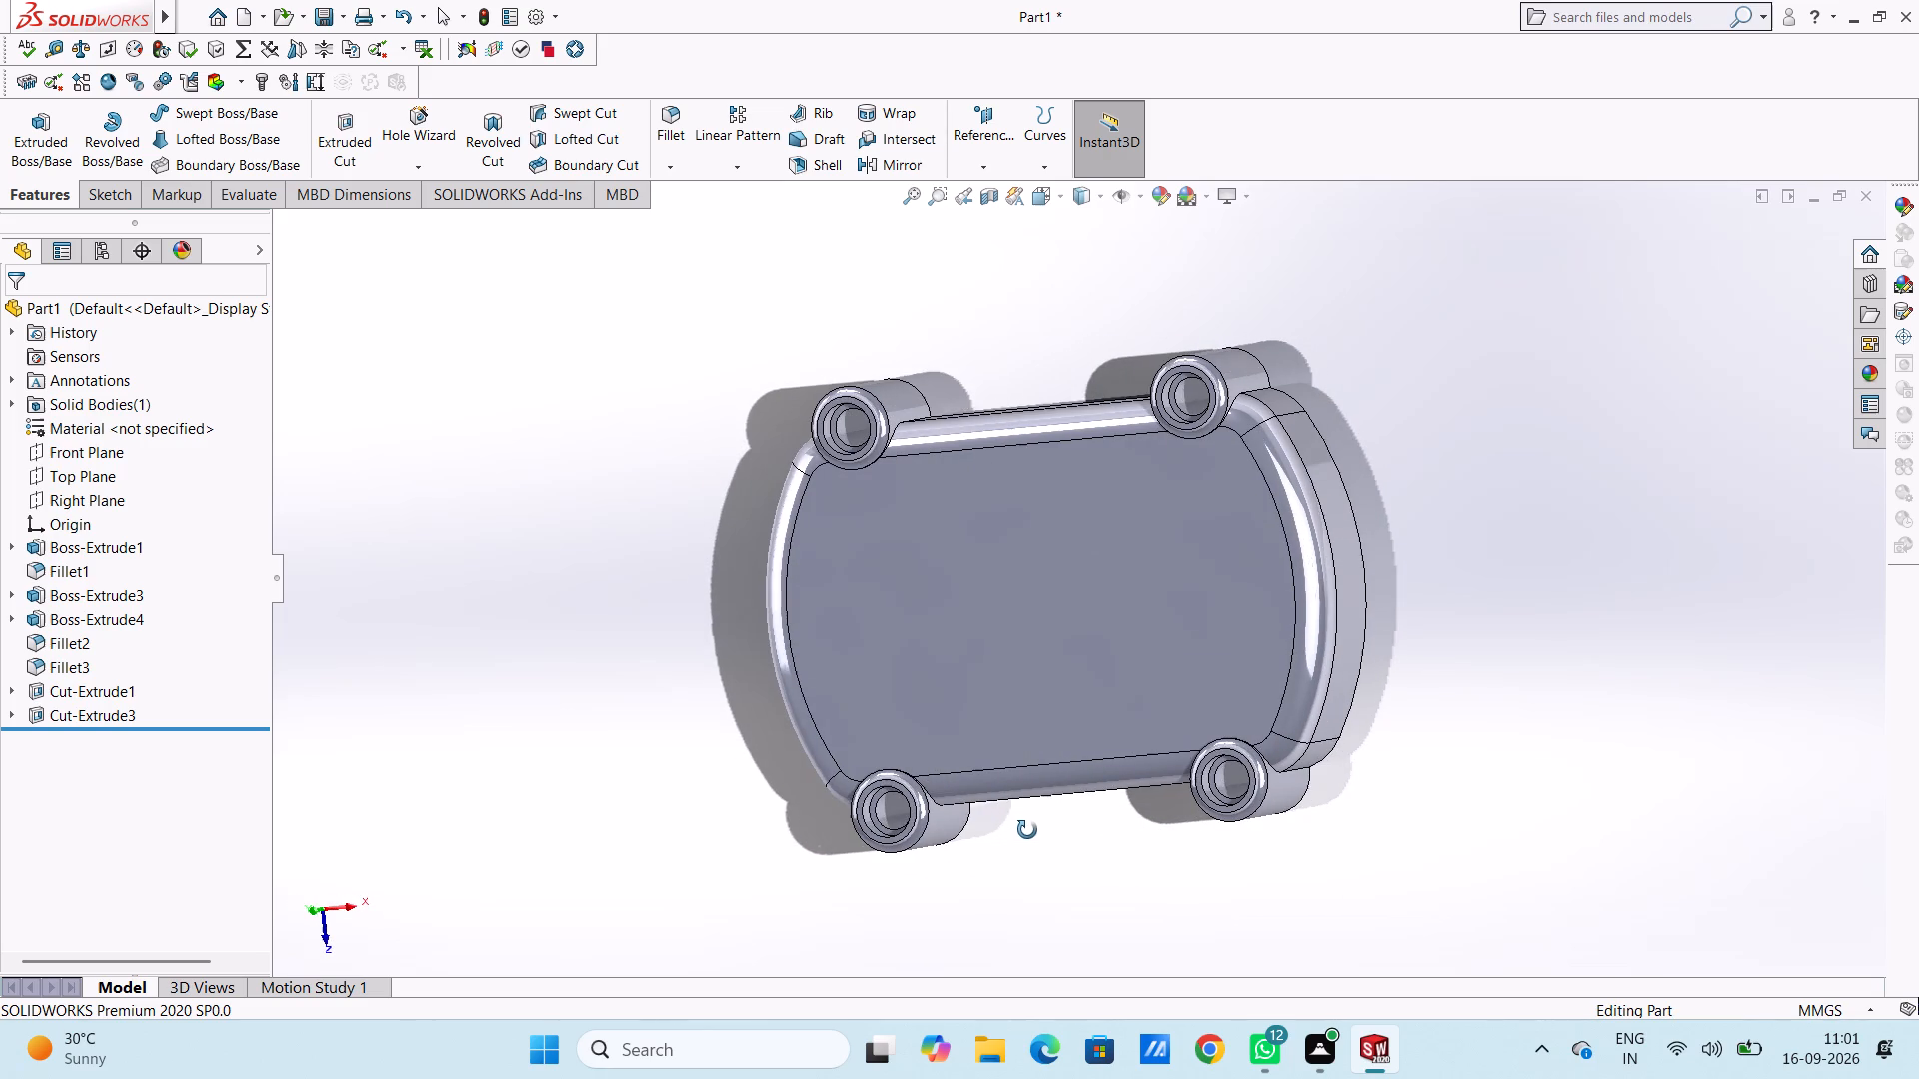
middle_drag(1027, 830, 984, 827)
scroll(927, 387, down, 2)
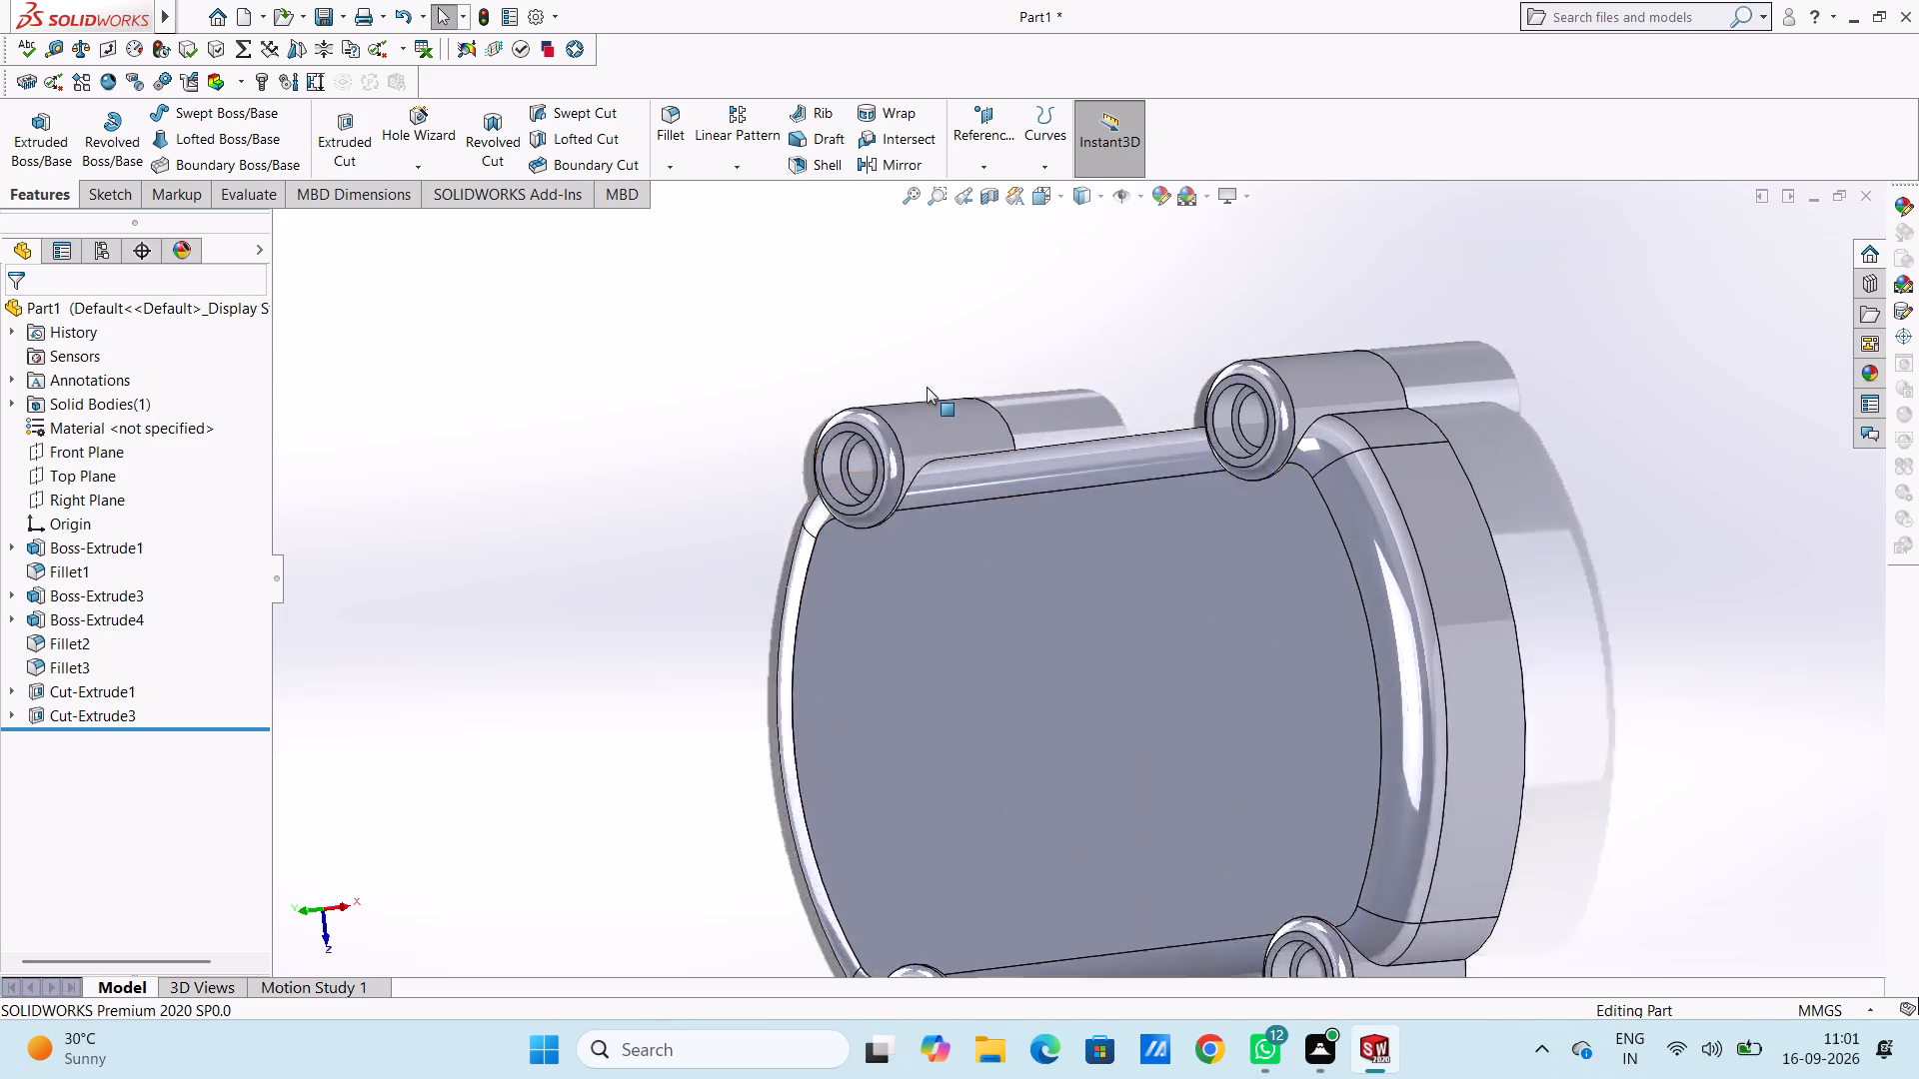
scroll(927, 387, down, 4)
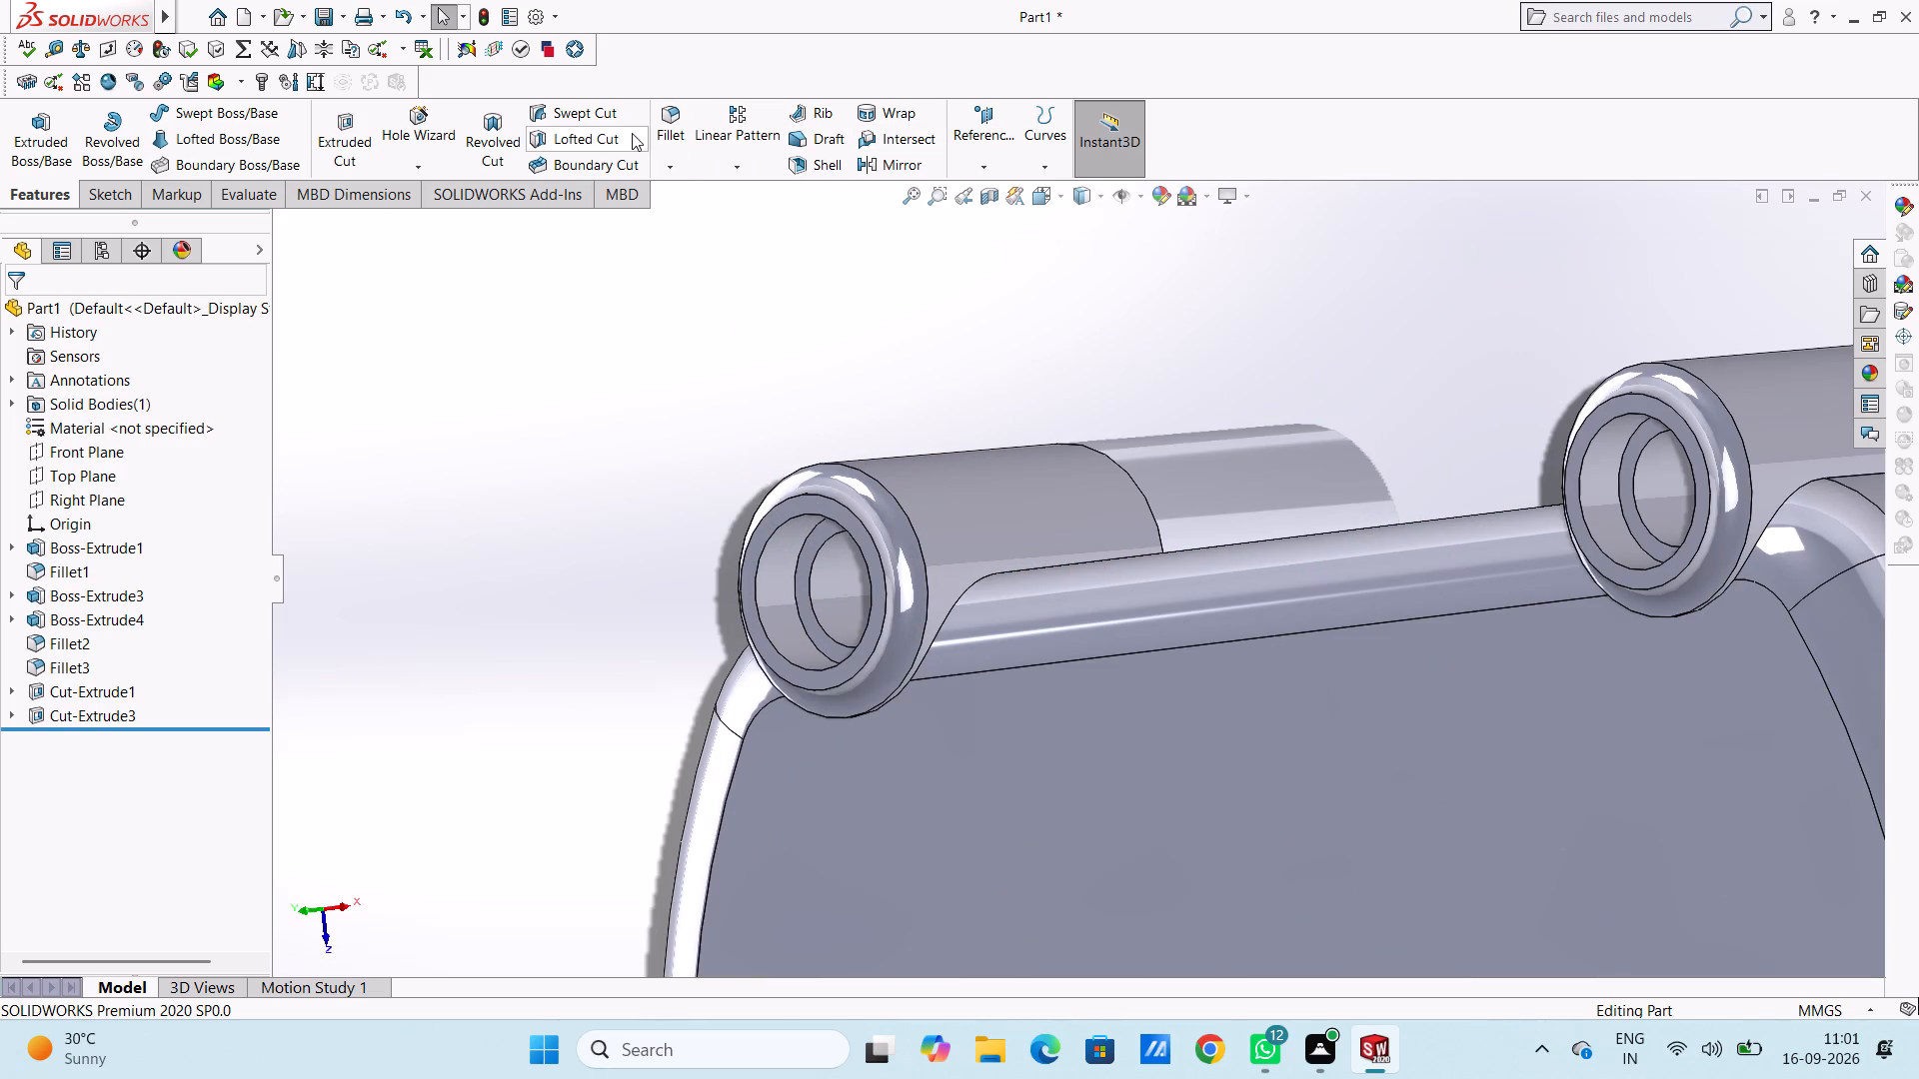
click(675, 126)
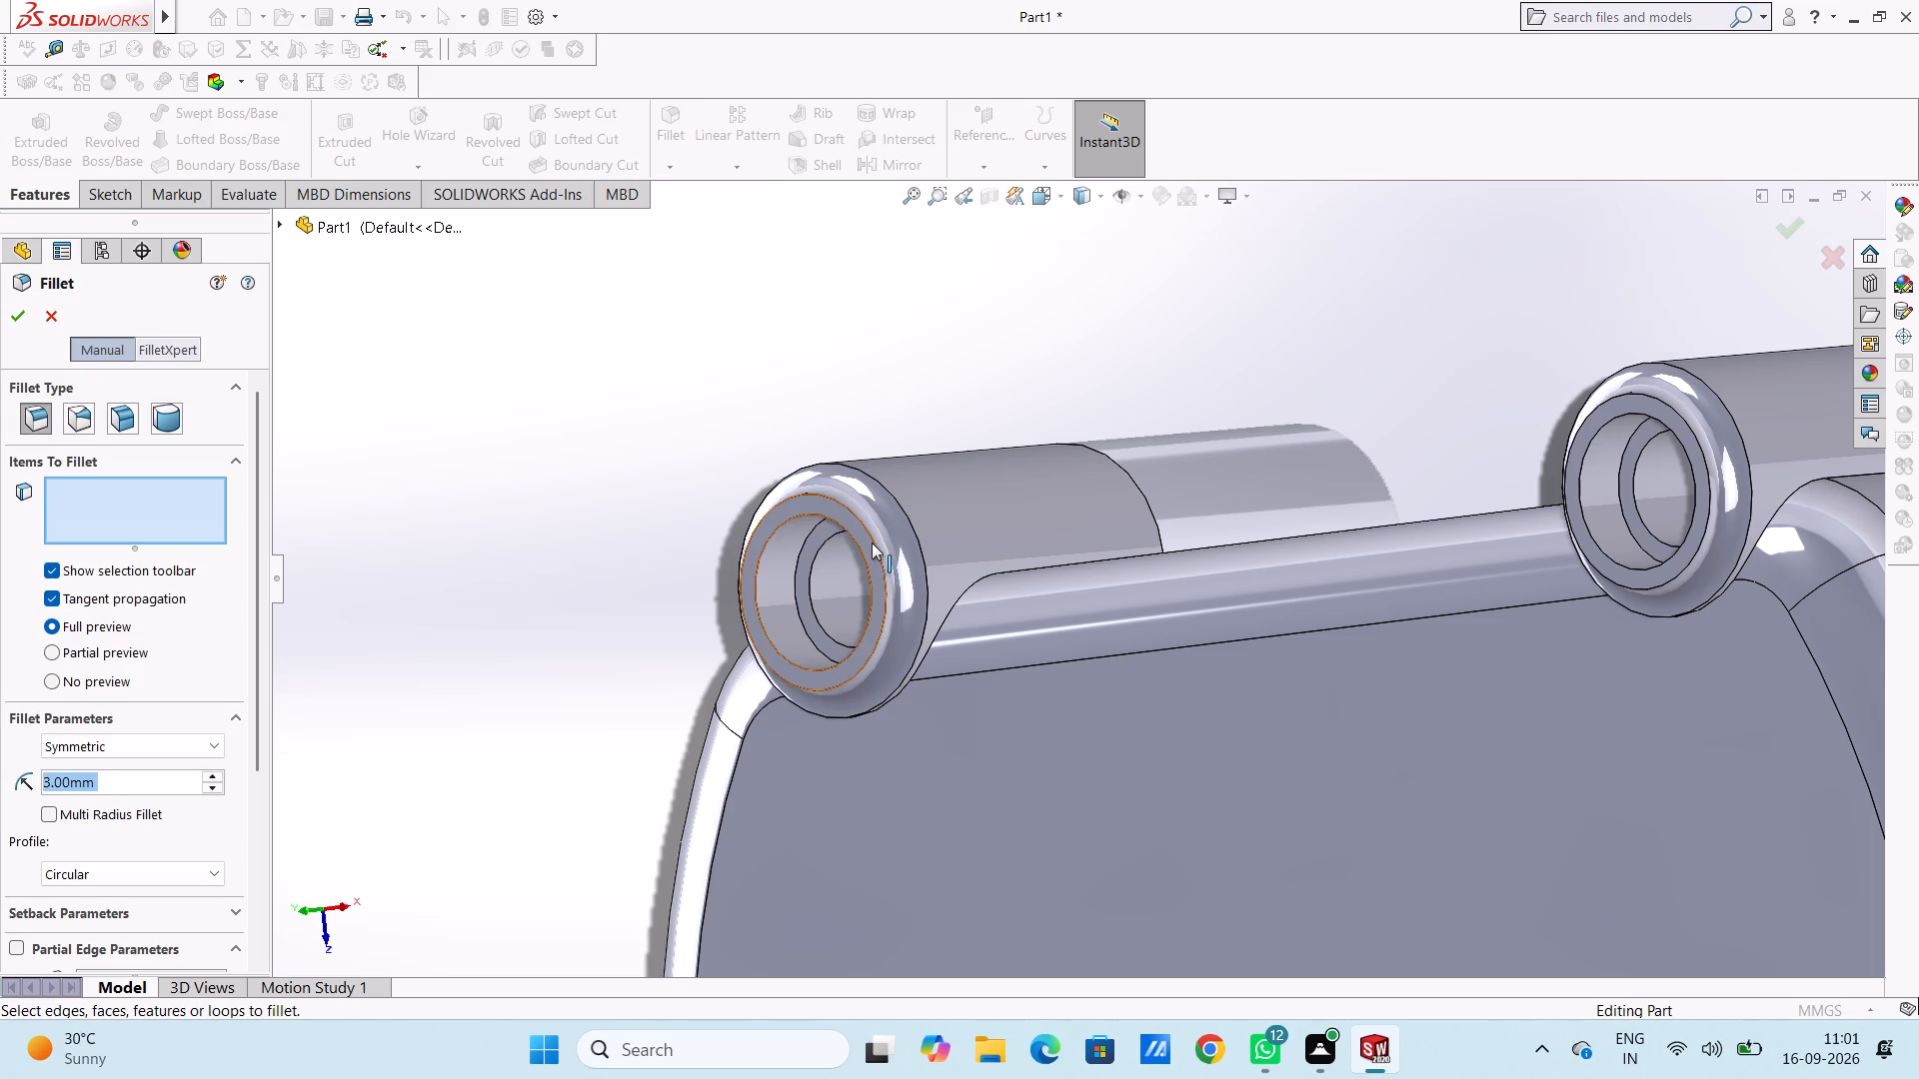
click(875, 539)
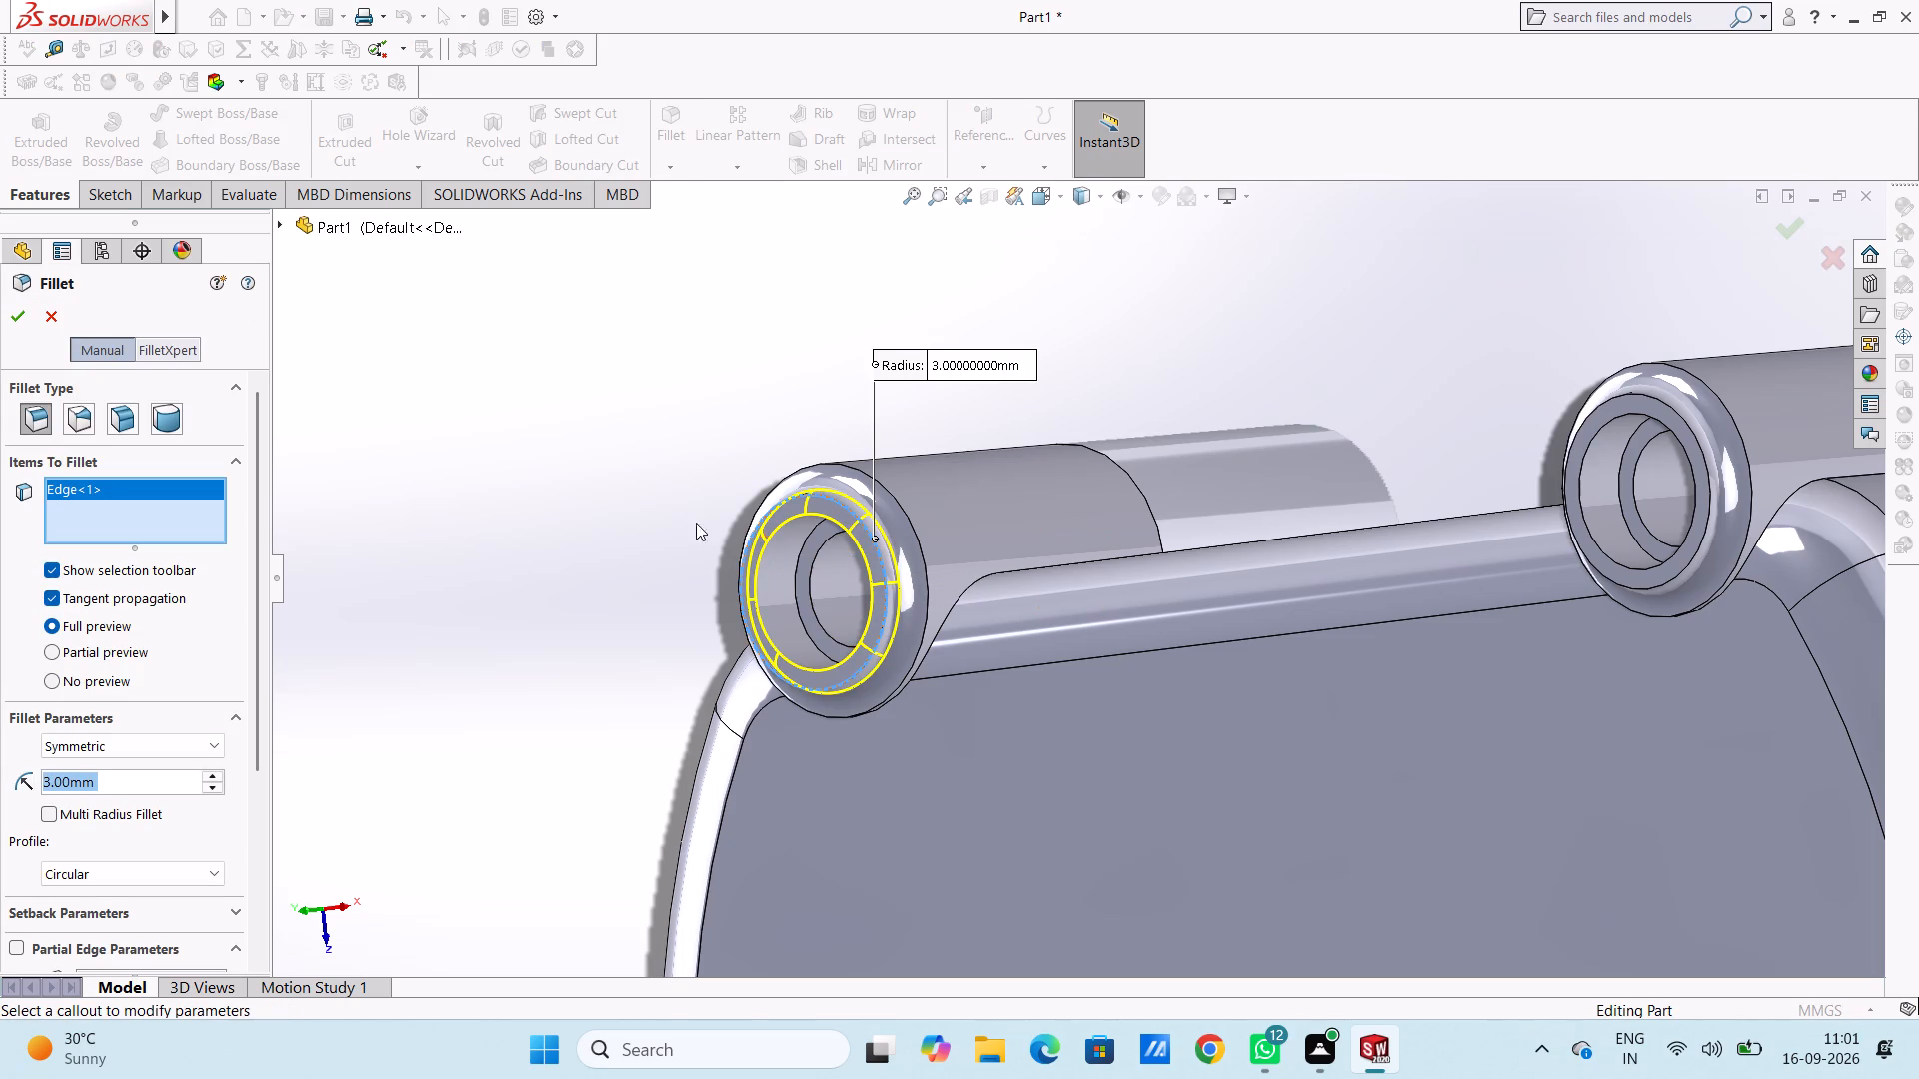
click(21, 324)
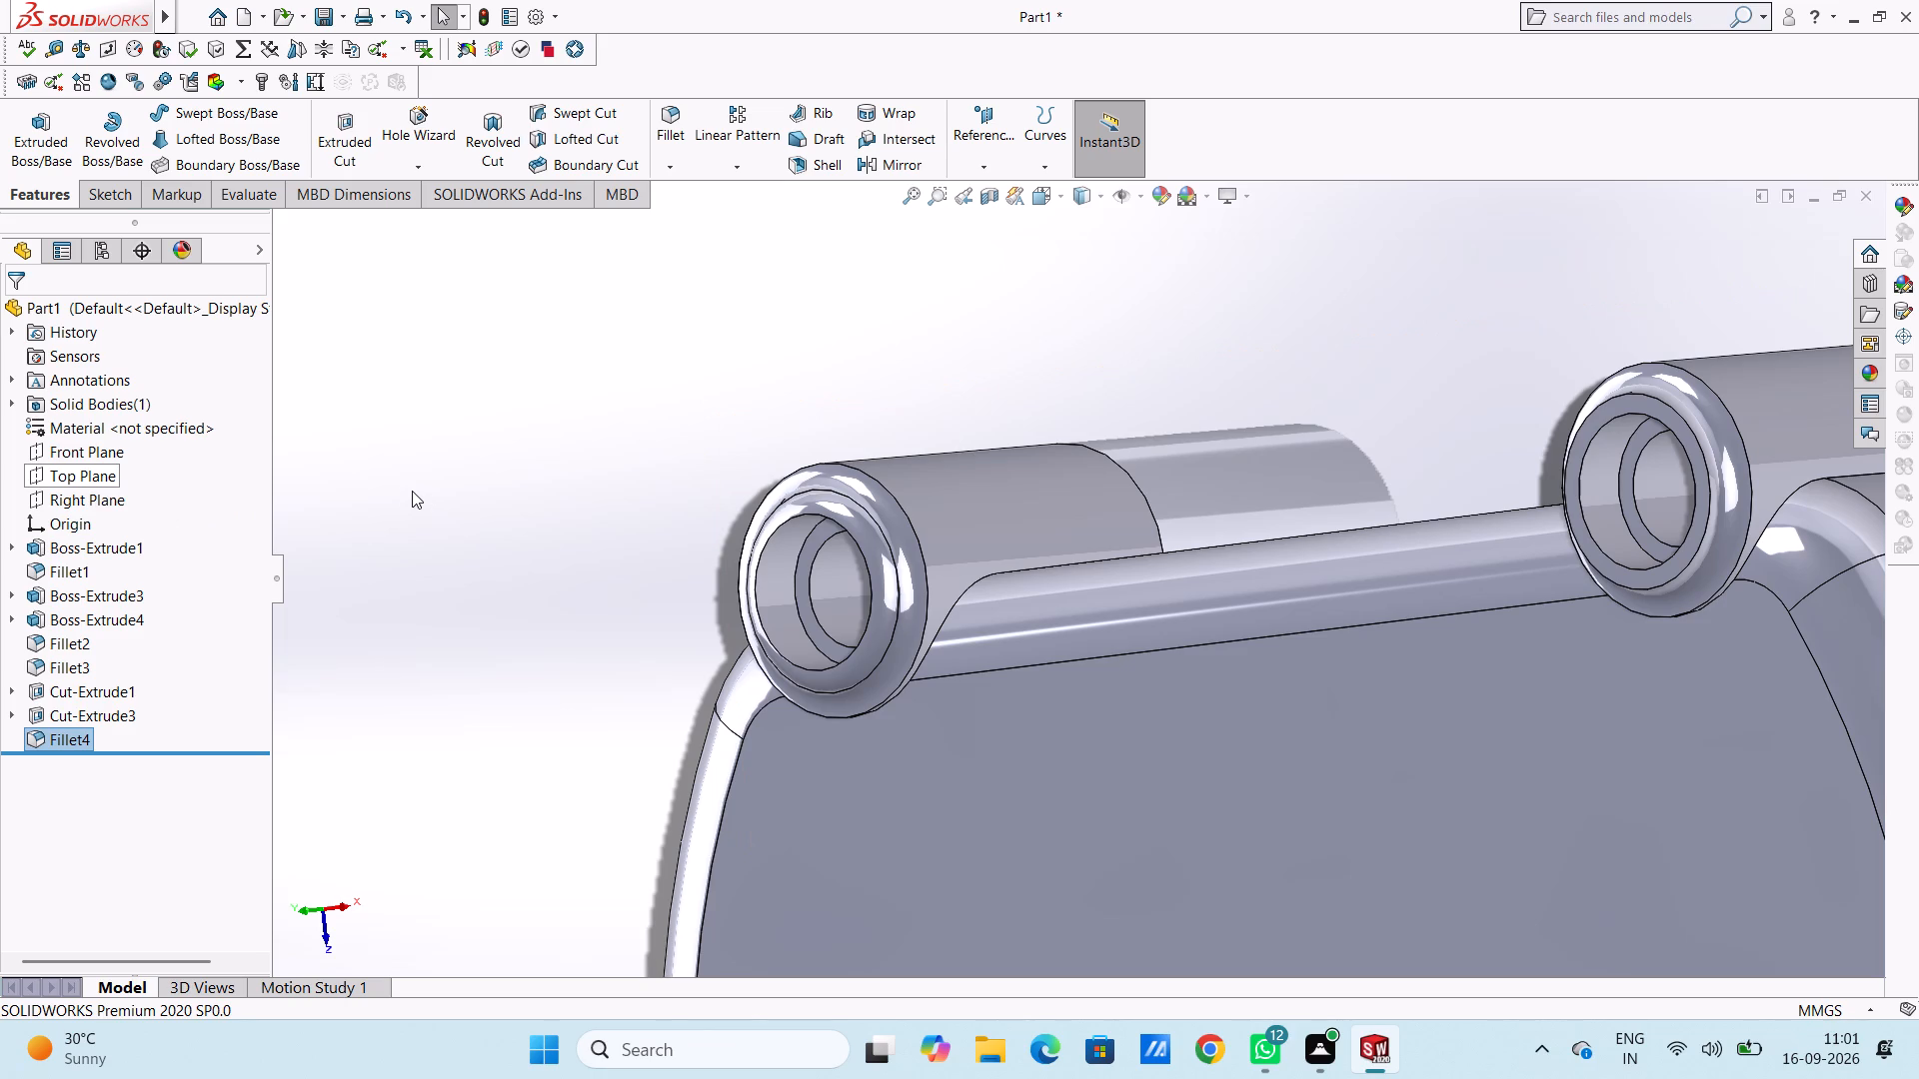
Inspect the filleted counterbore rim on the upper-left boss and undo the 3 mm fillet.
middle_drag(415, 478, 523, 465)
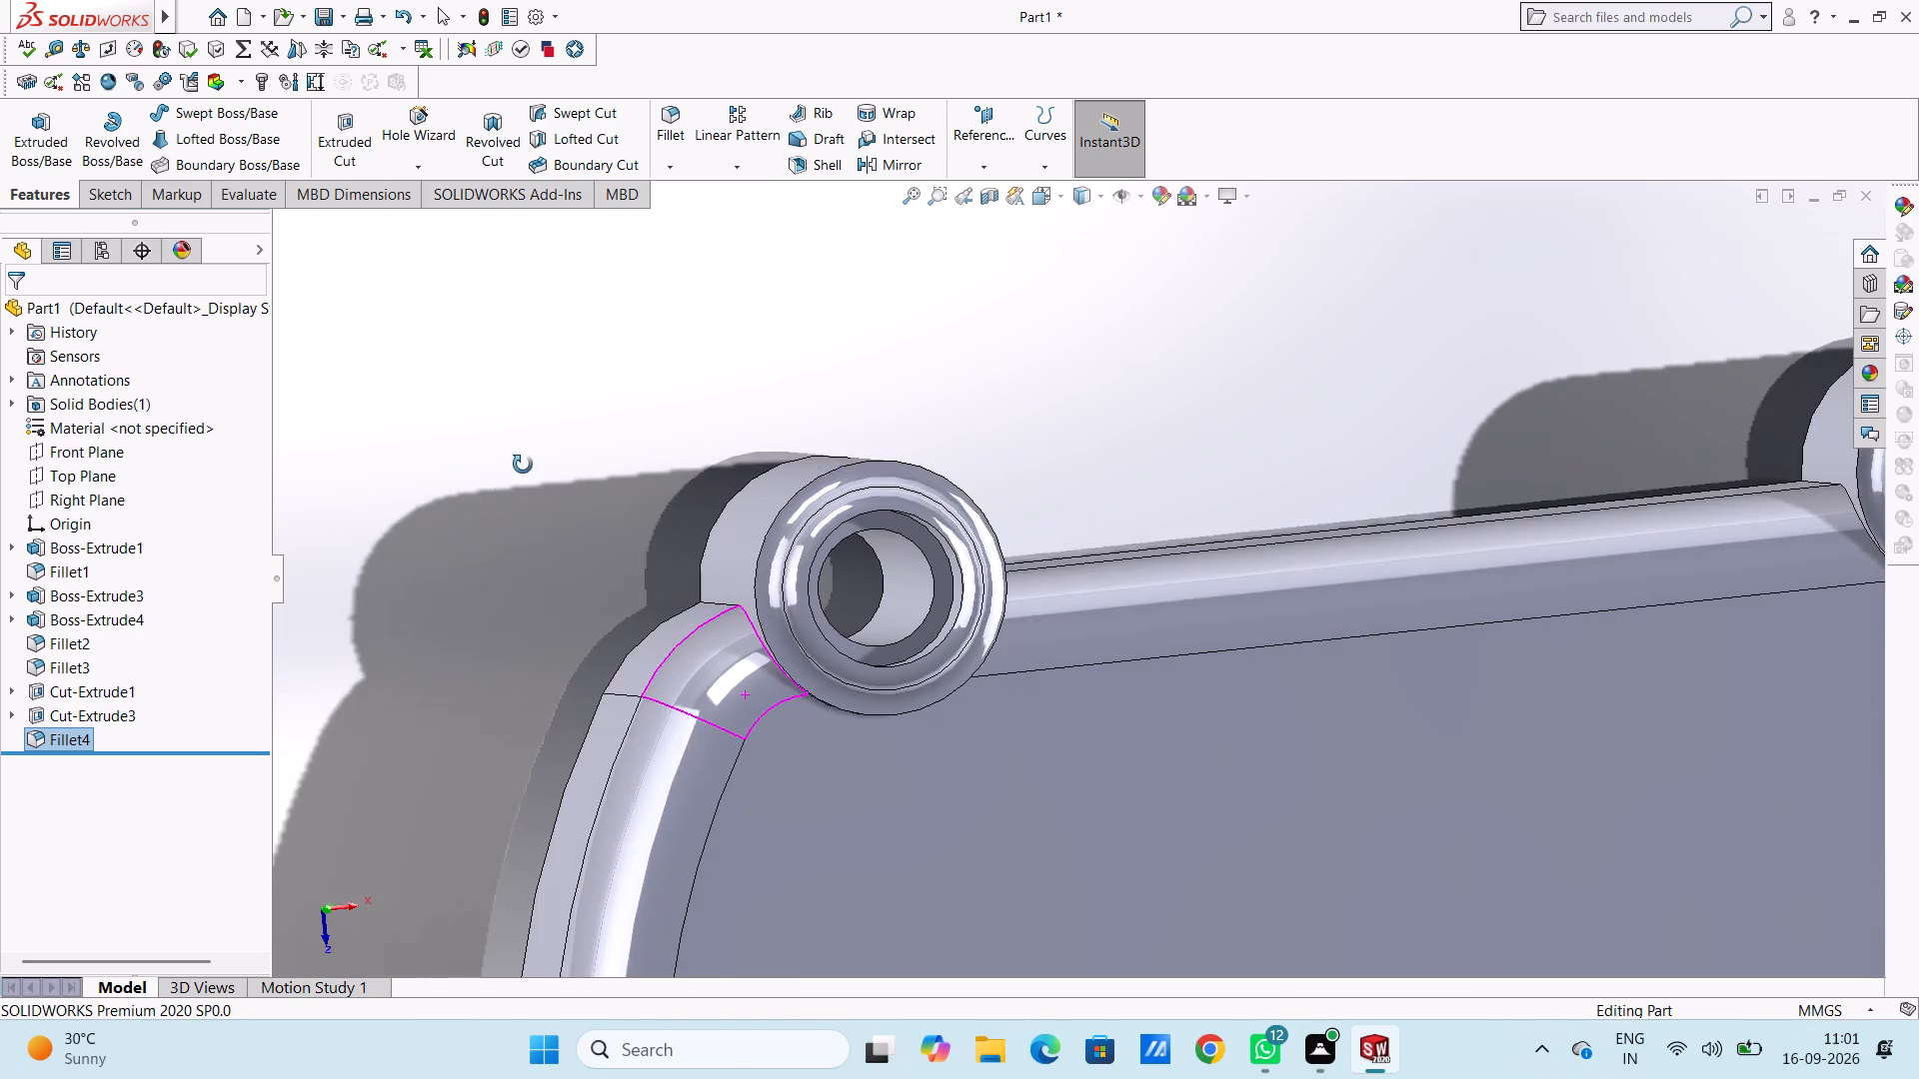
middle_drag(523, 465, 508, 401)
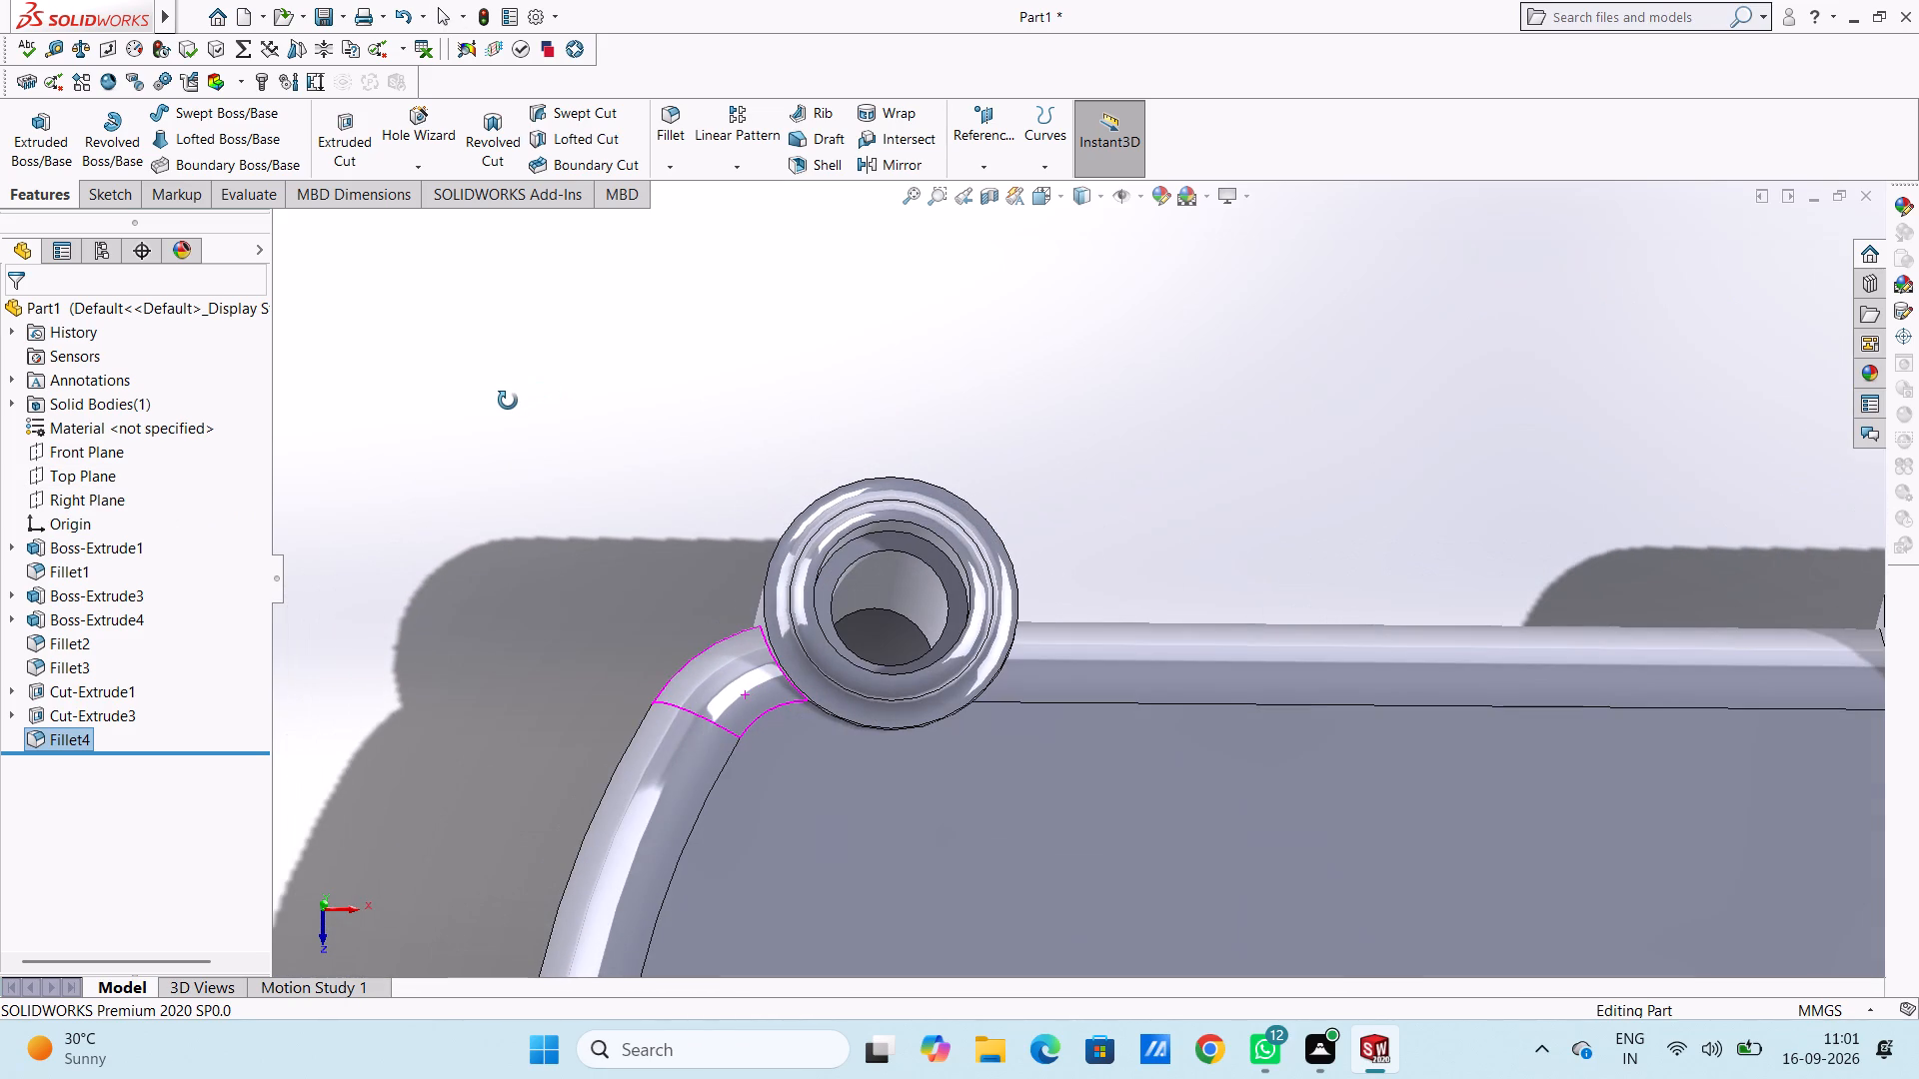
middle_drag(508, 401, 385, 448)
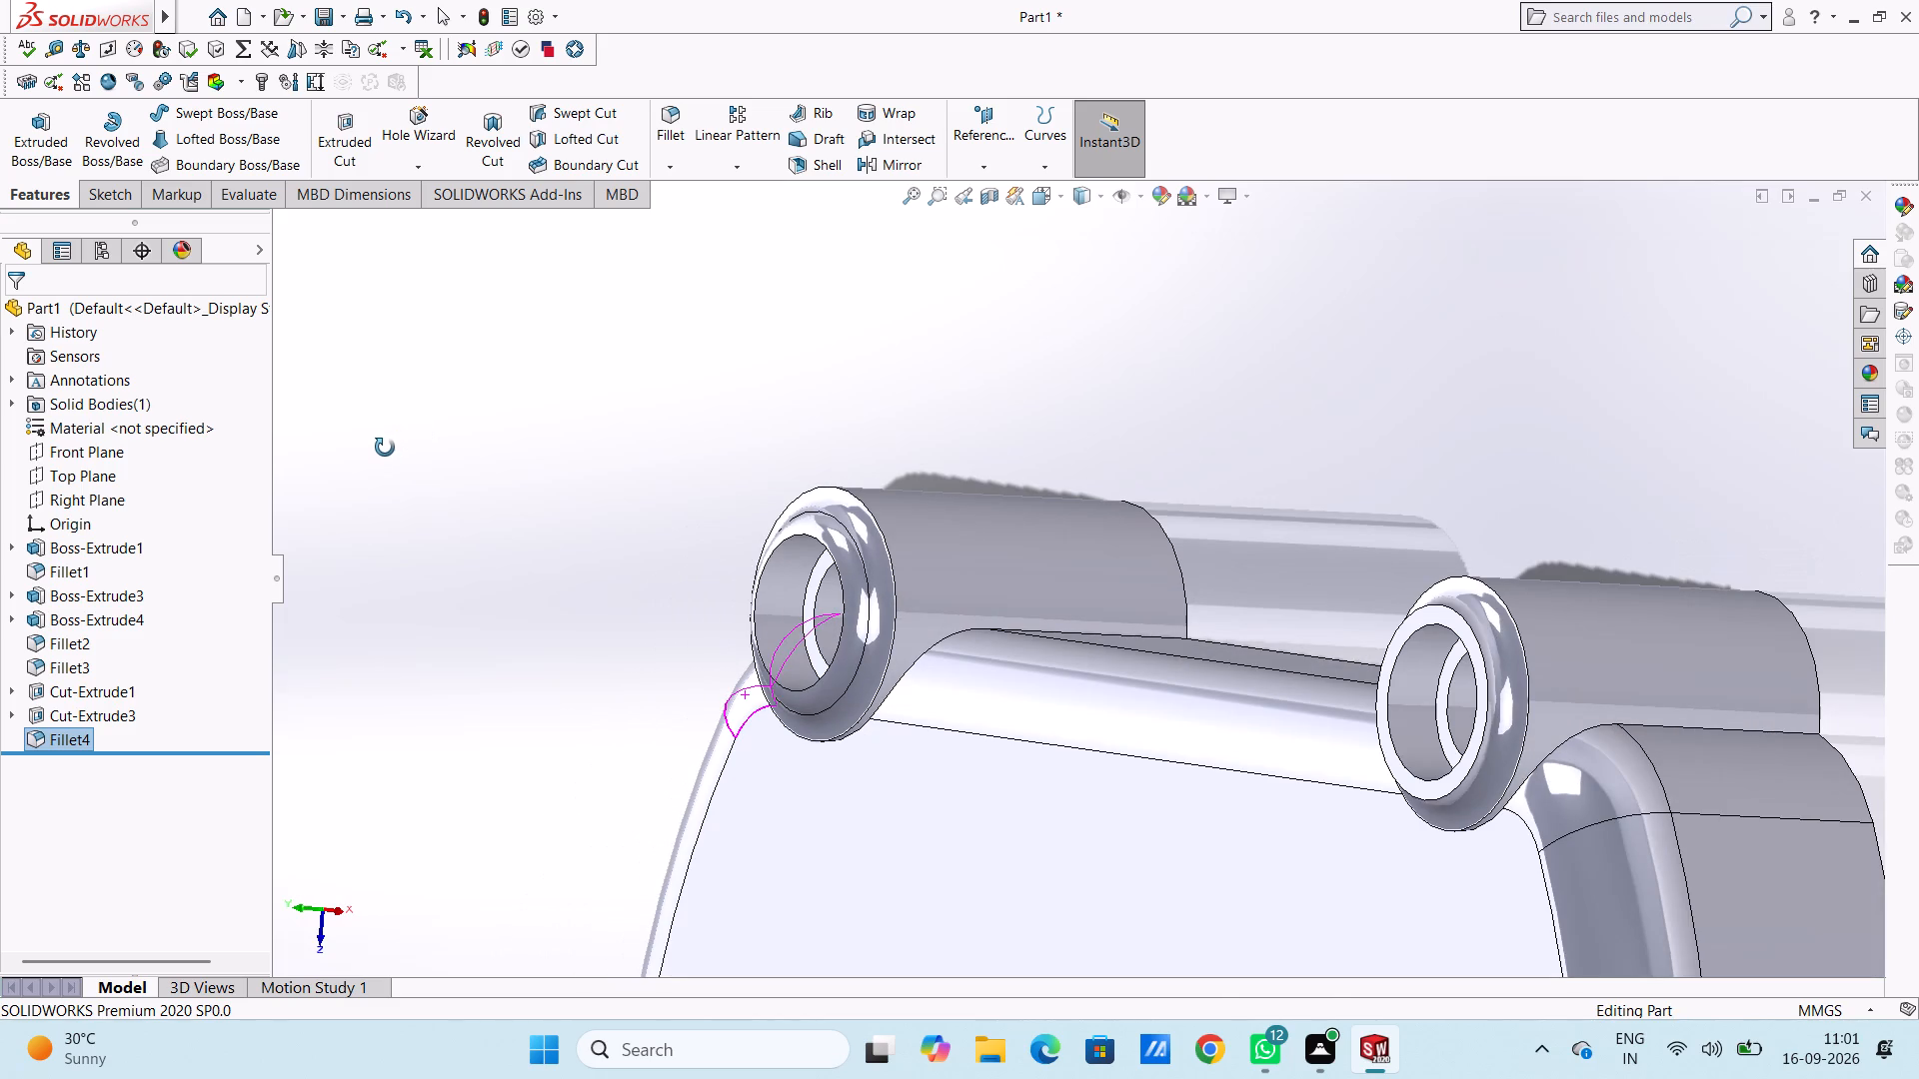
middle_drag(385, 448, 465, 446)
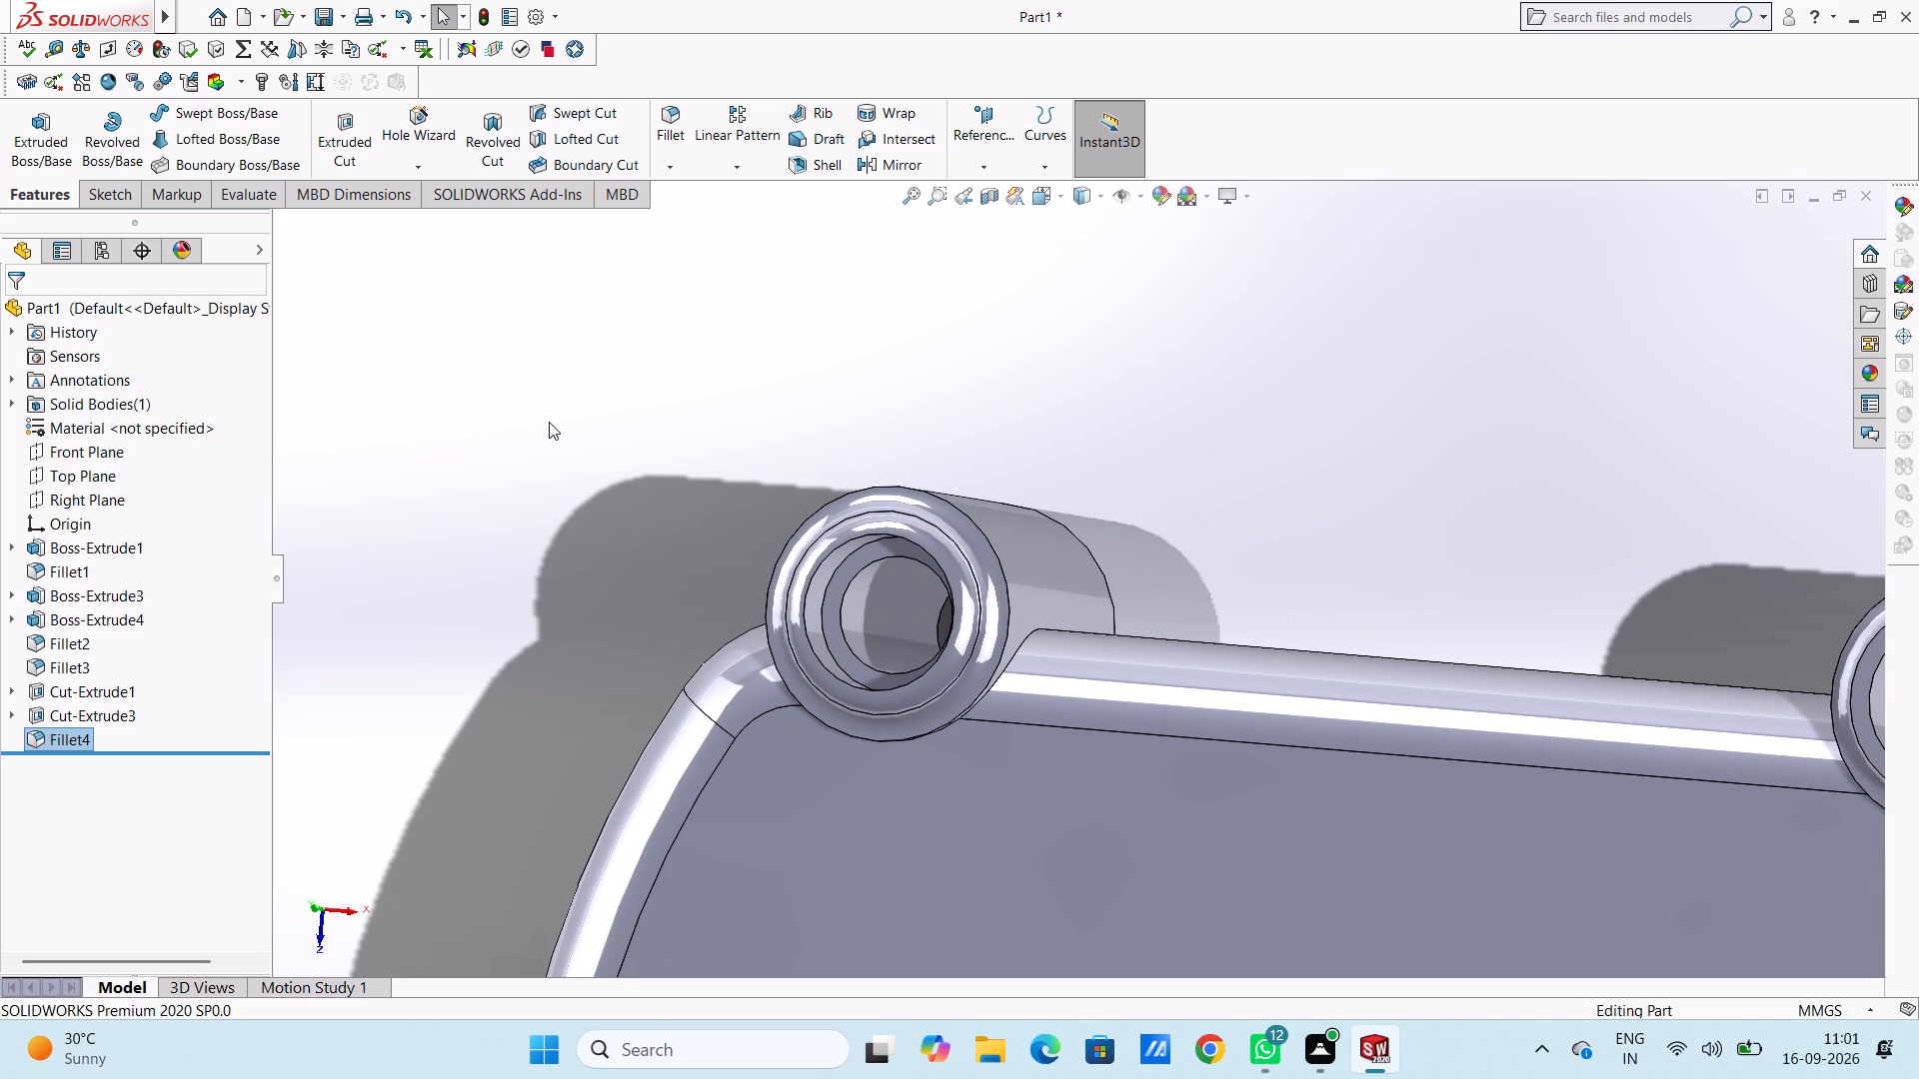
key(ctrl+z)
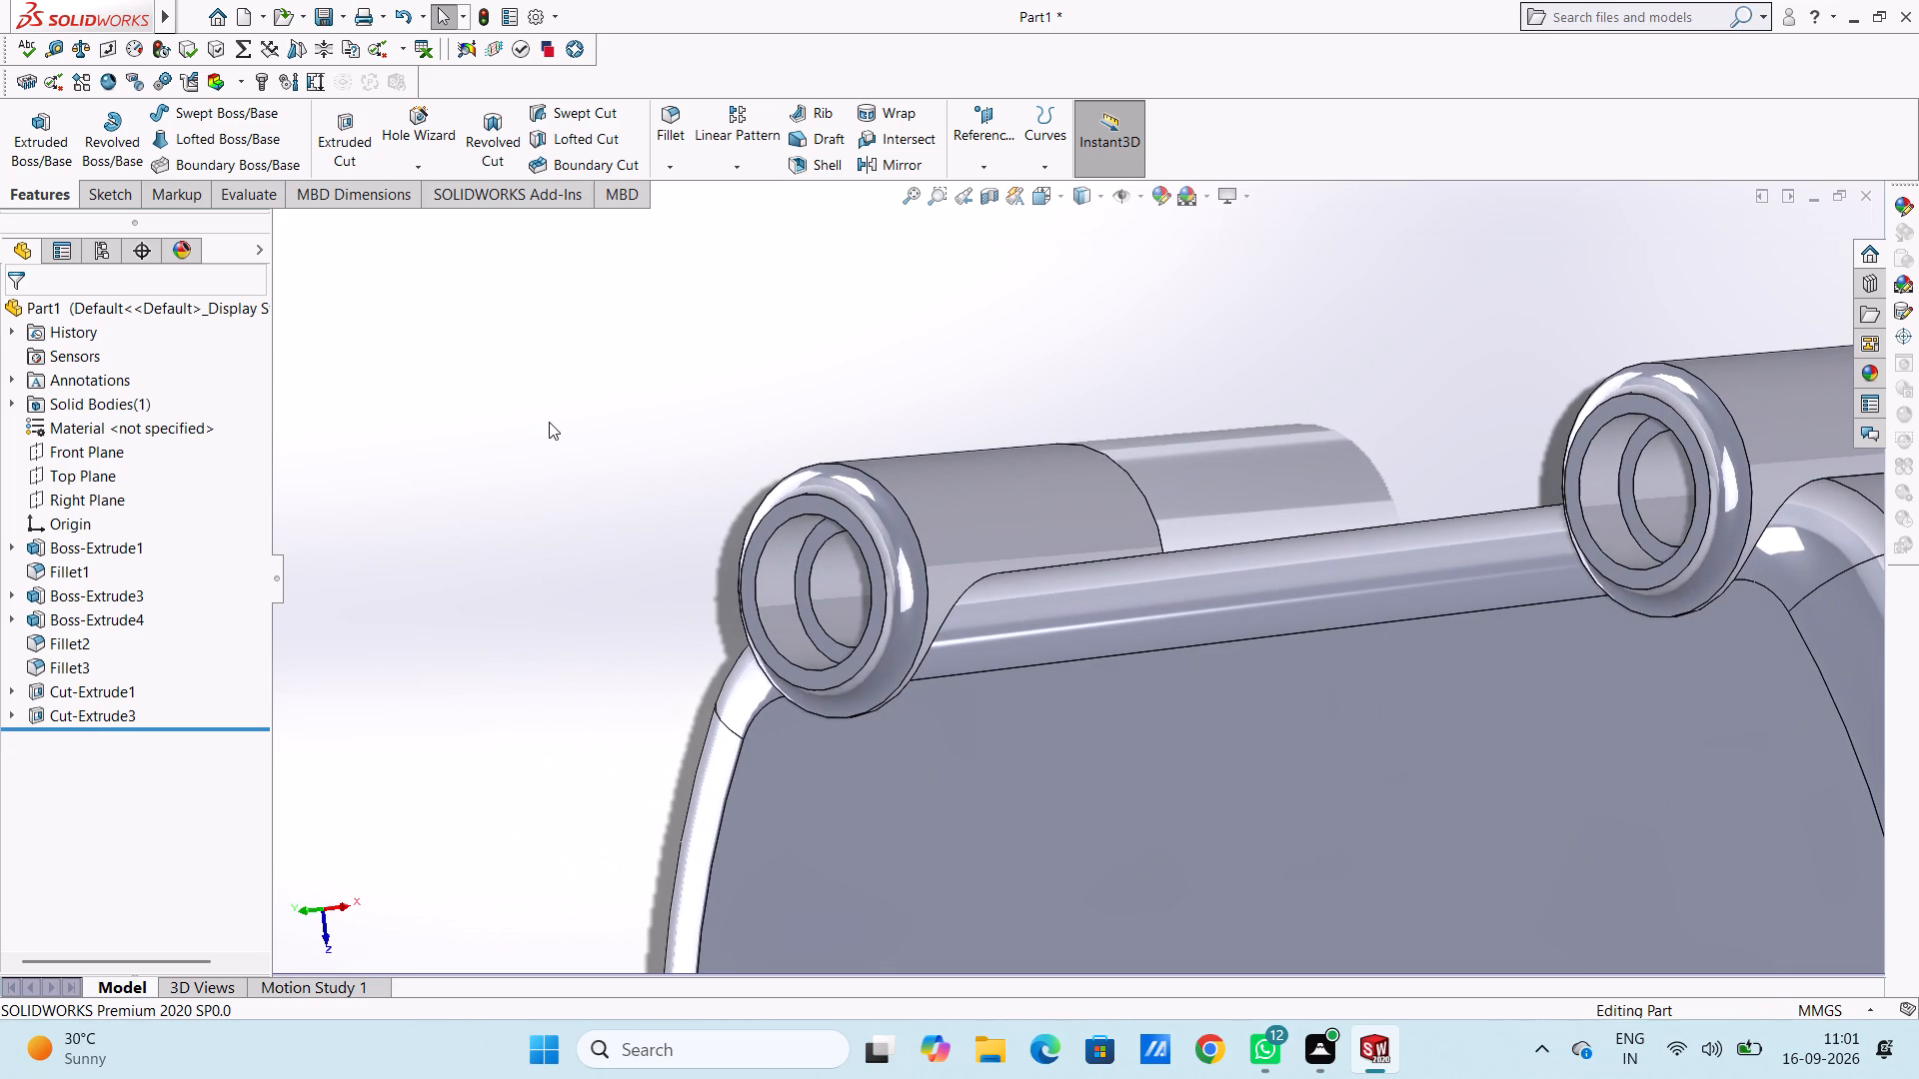
Start a sketch on the block's top face and draw a 41 mm radius circle centred about 32 mm right of the origin.
scroll(461, 380, down, 1)
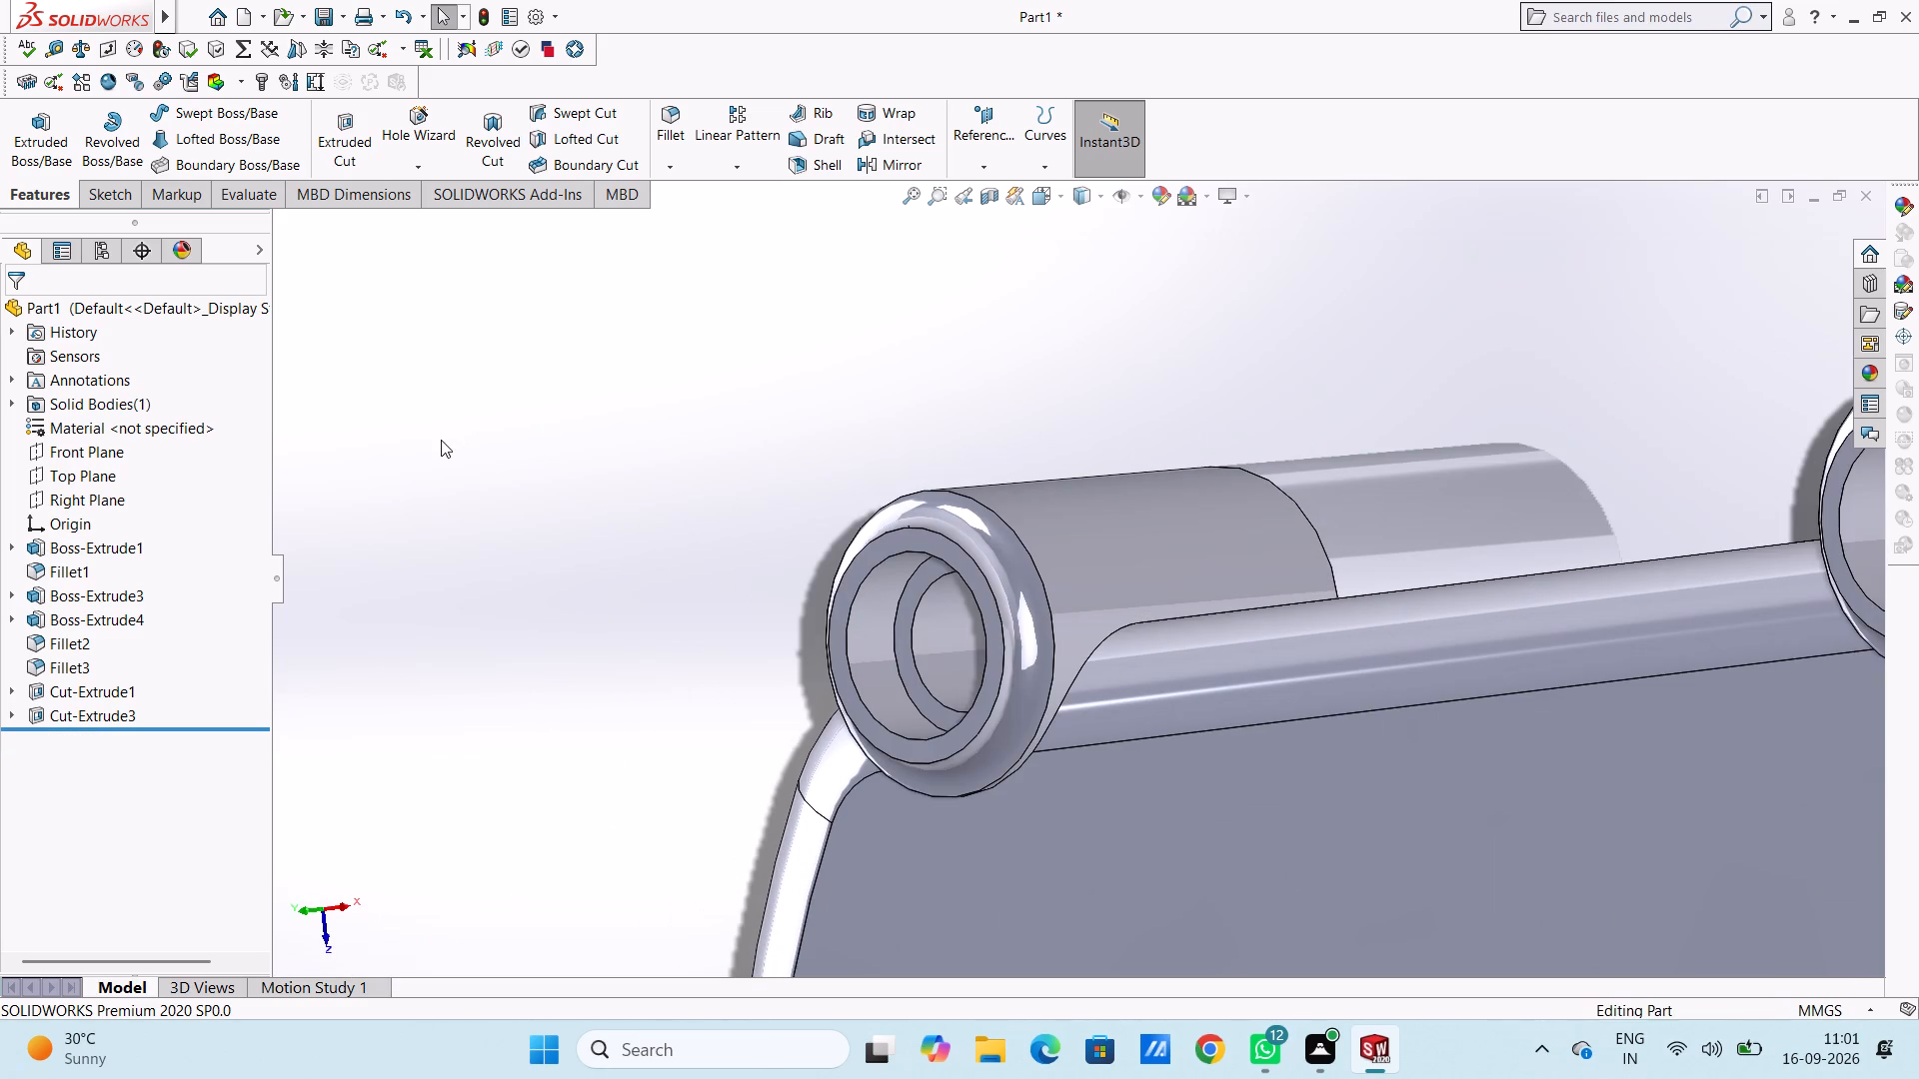
middle_drag(441, 440, 562, 420)
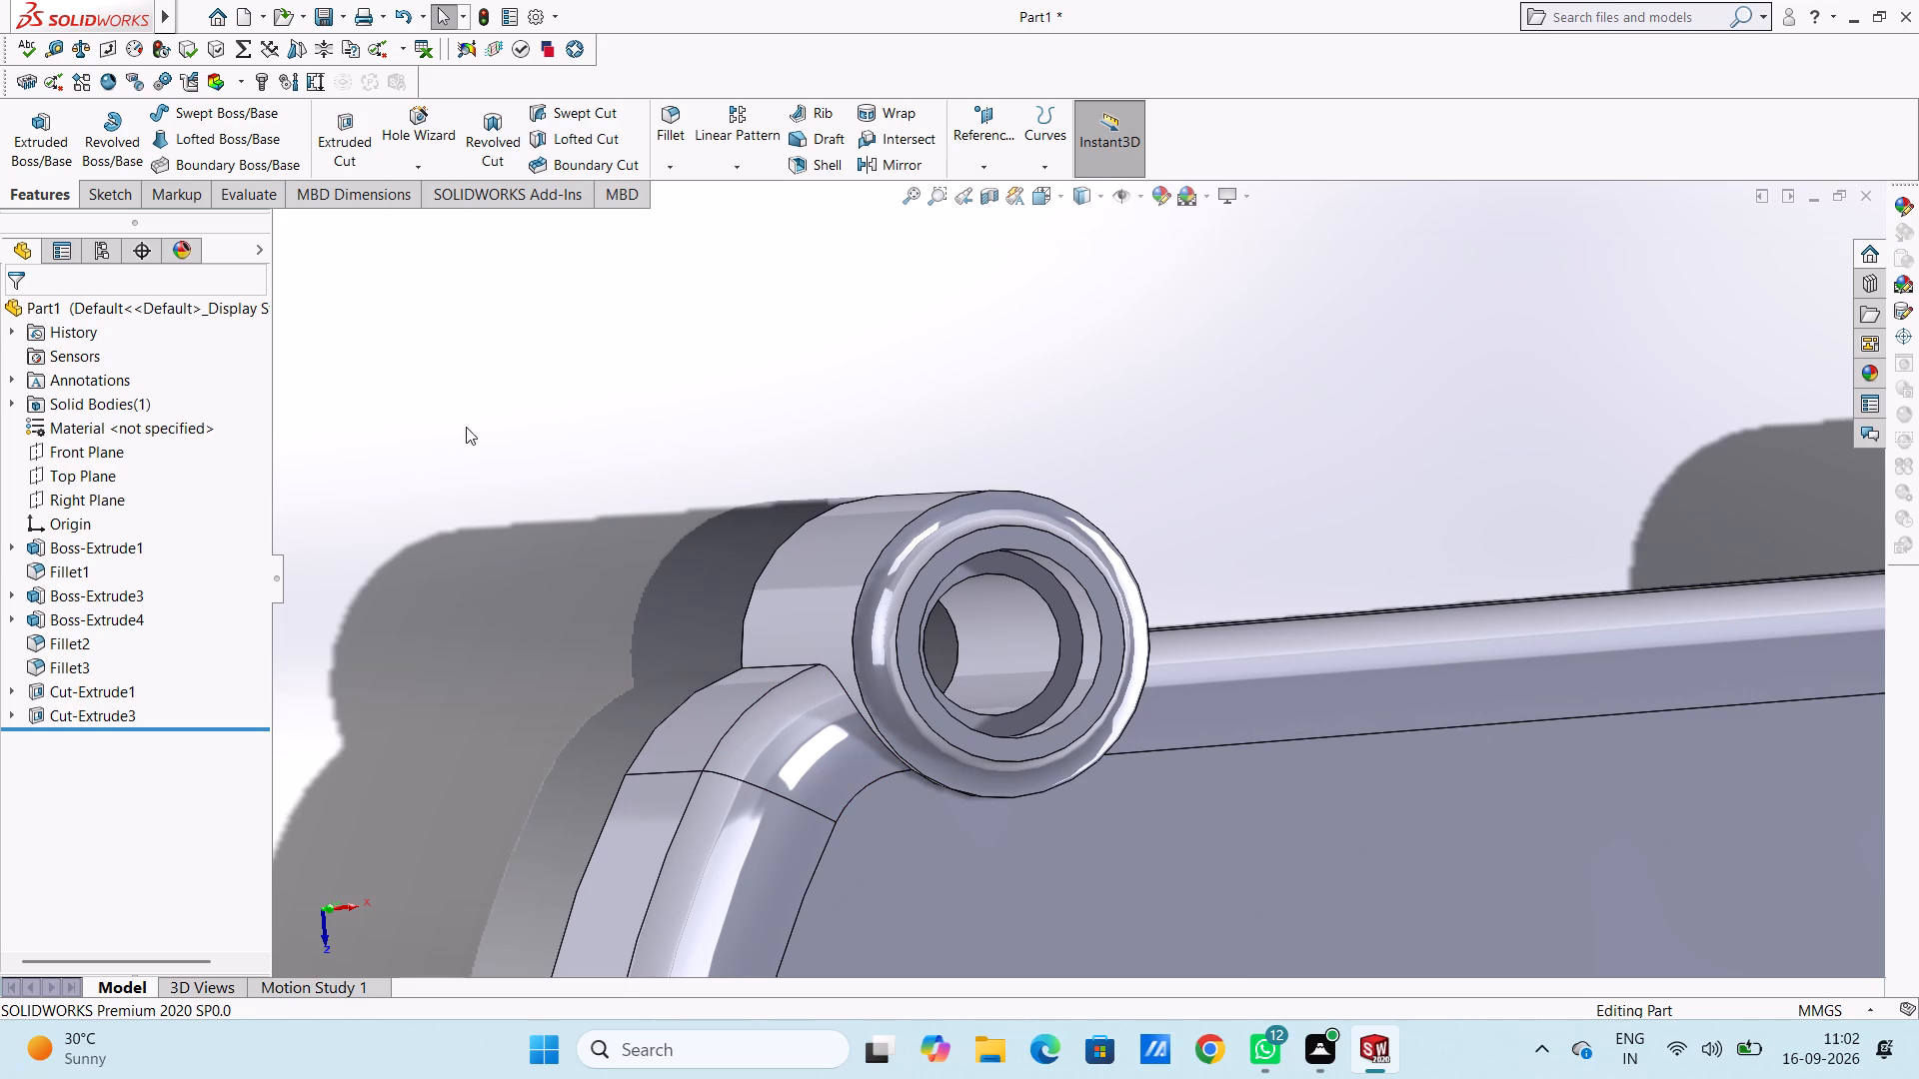
key(ctrl+5)
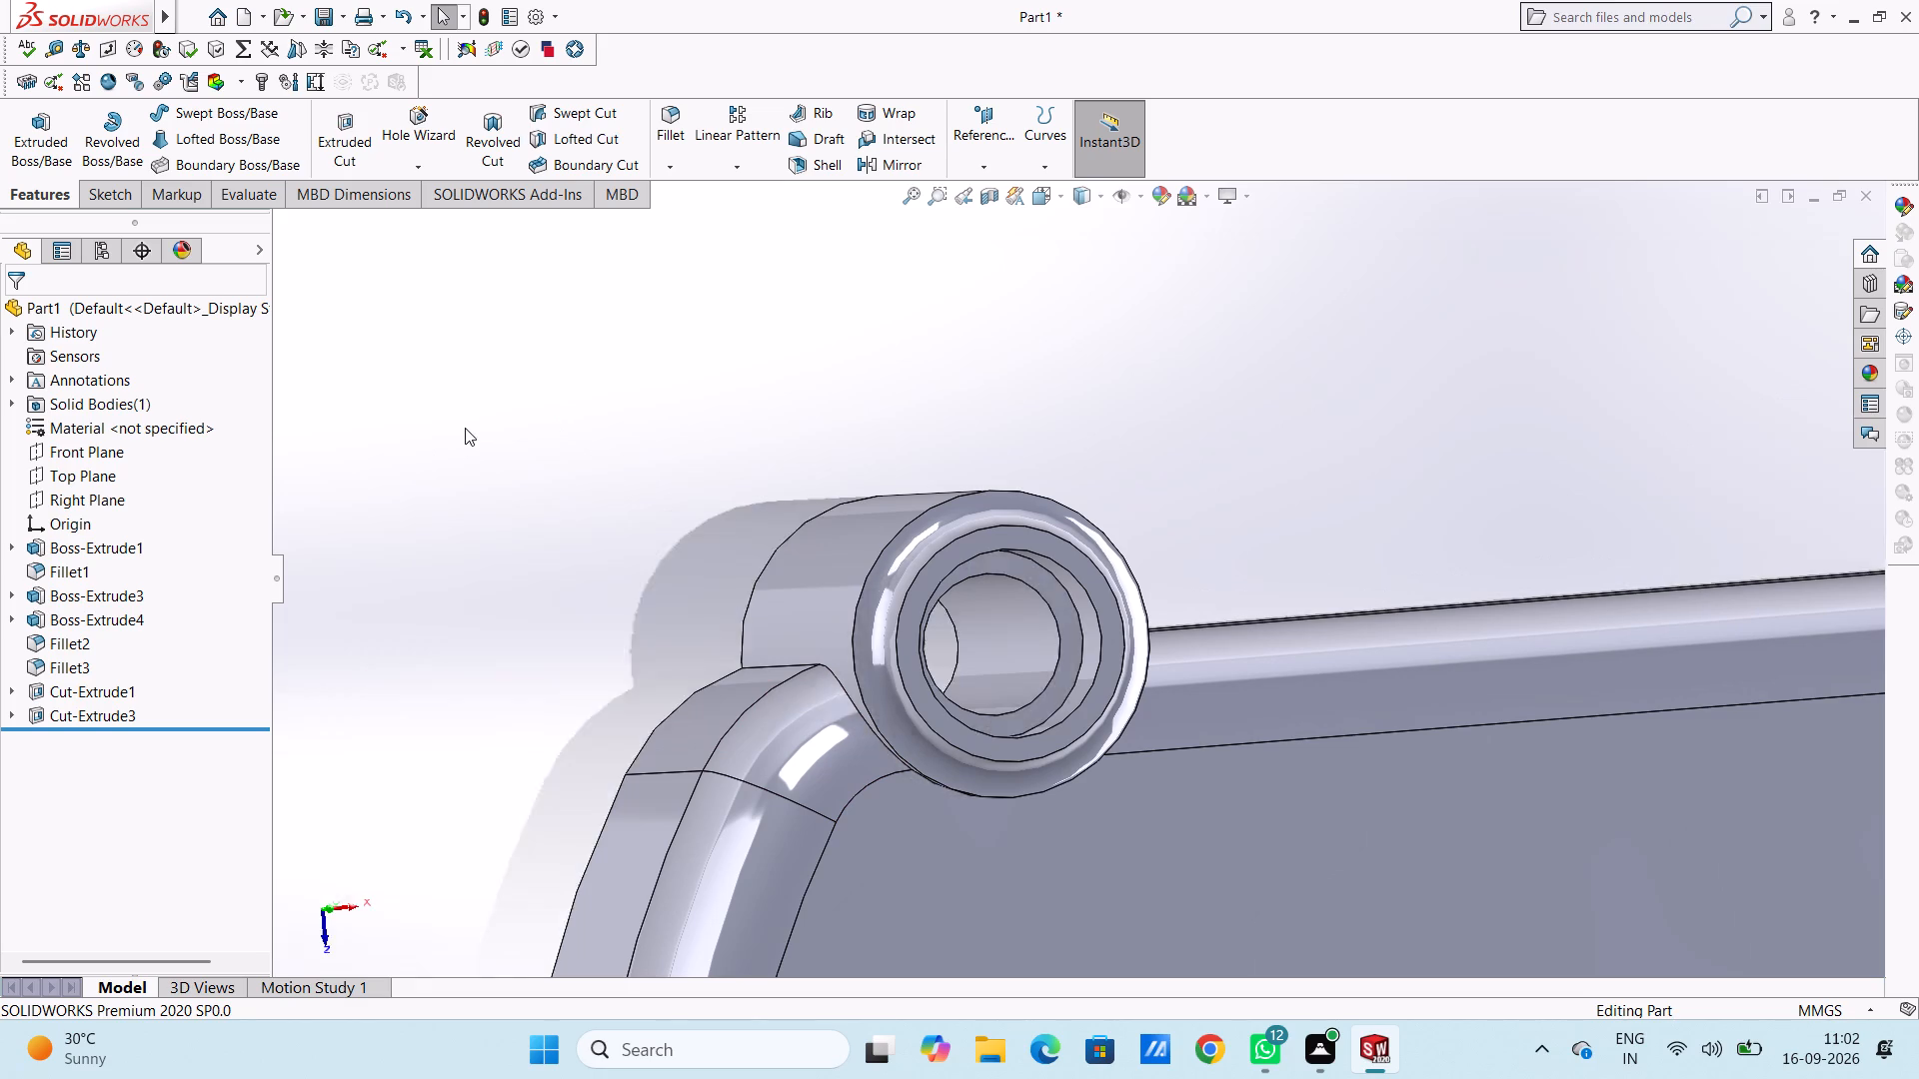
click(972, 492)
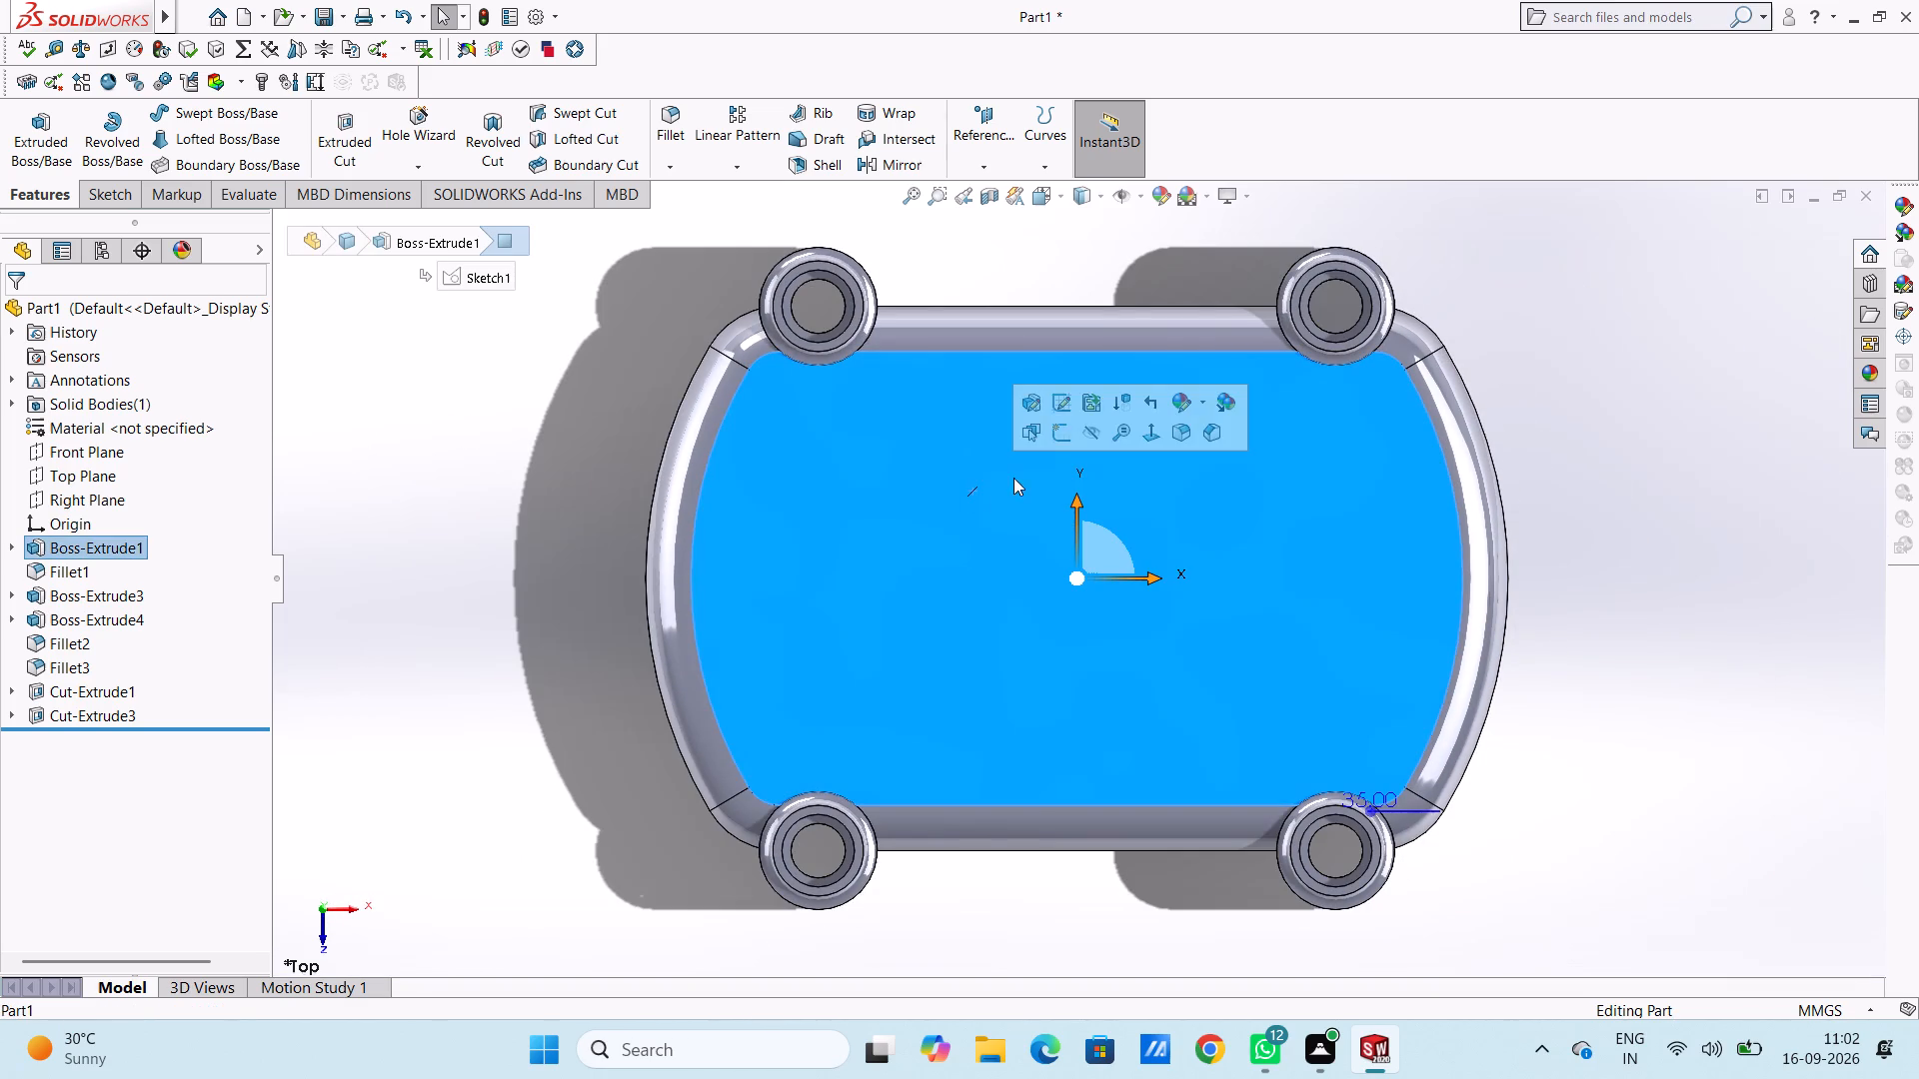
click(1064, 444)
click(481, 487)
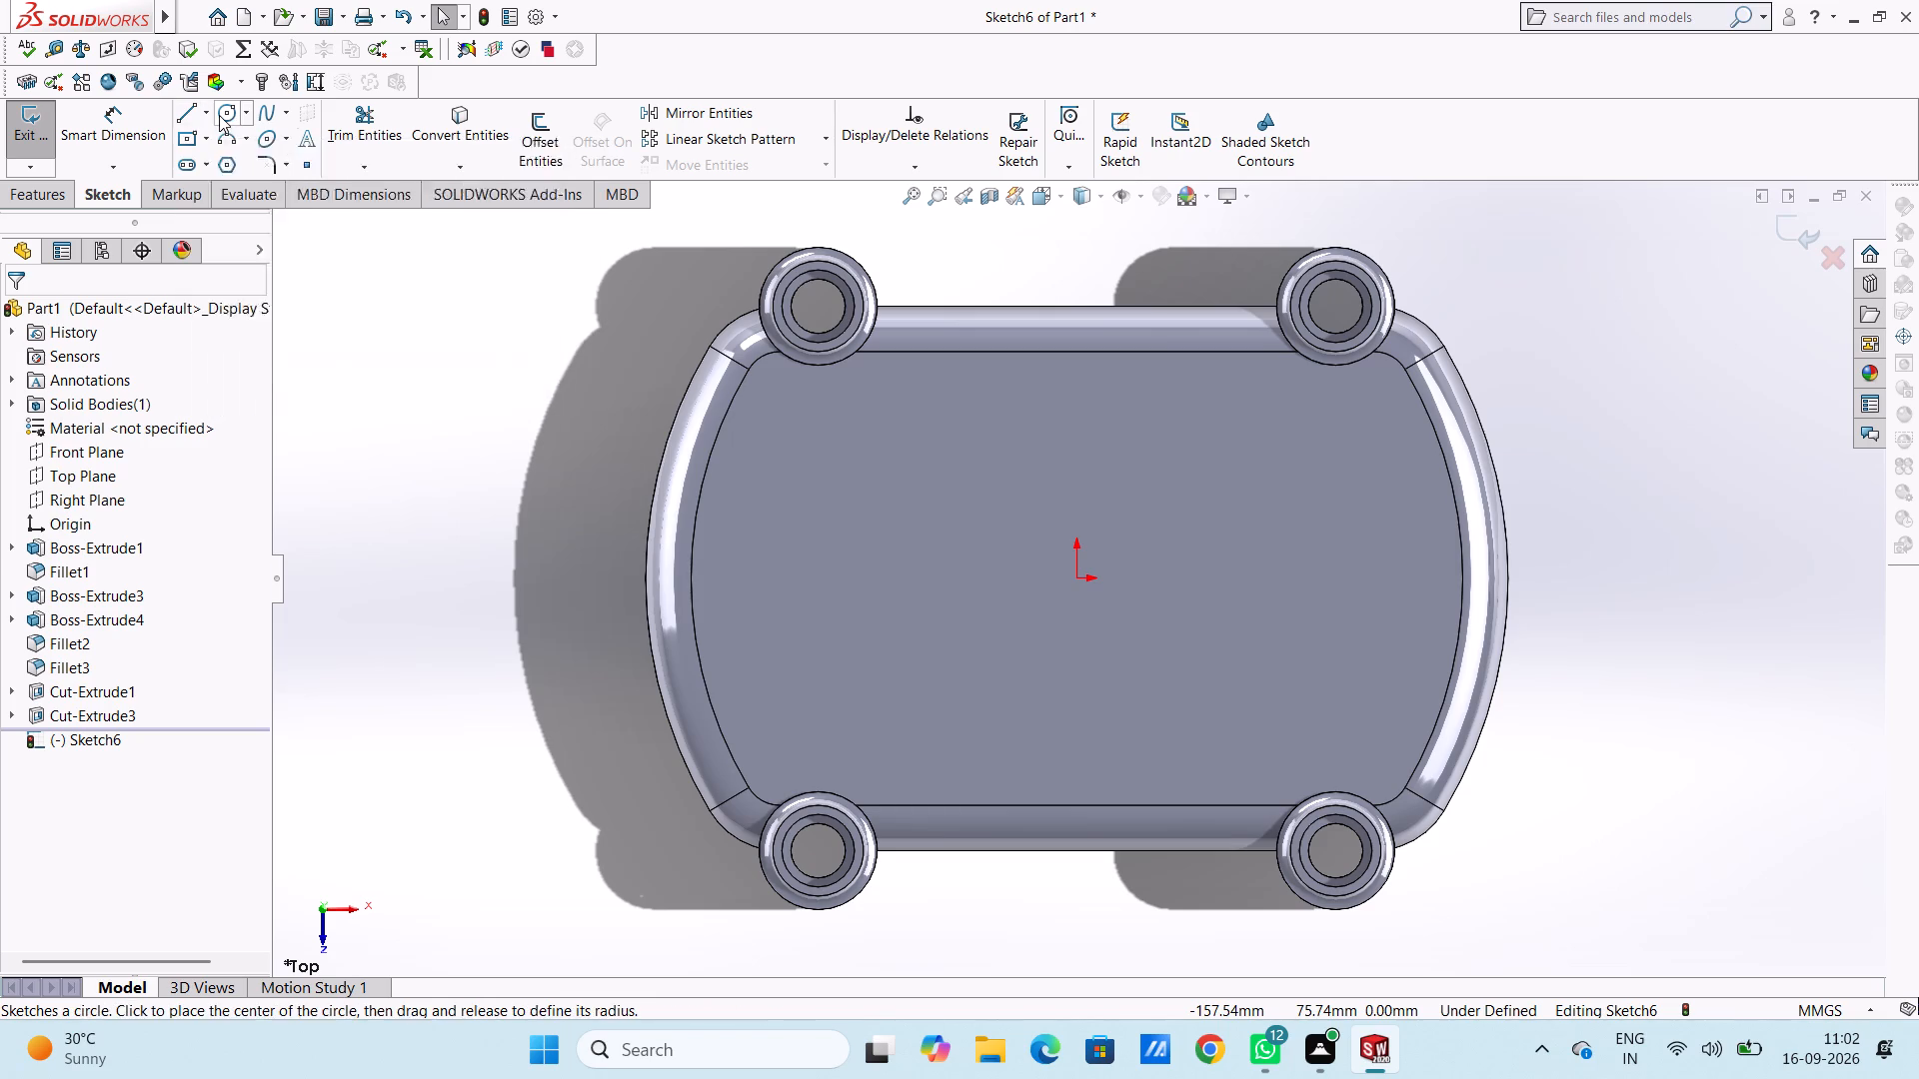
click(219, 114)
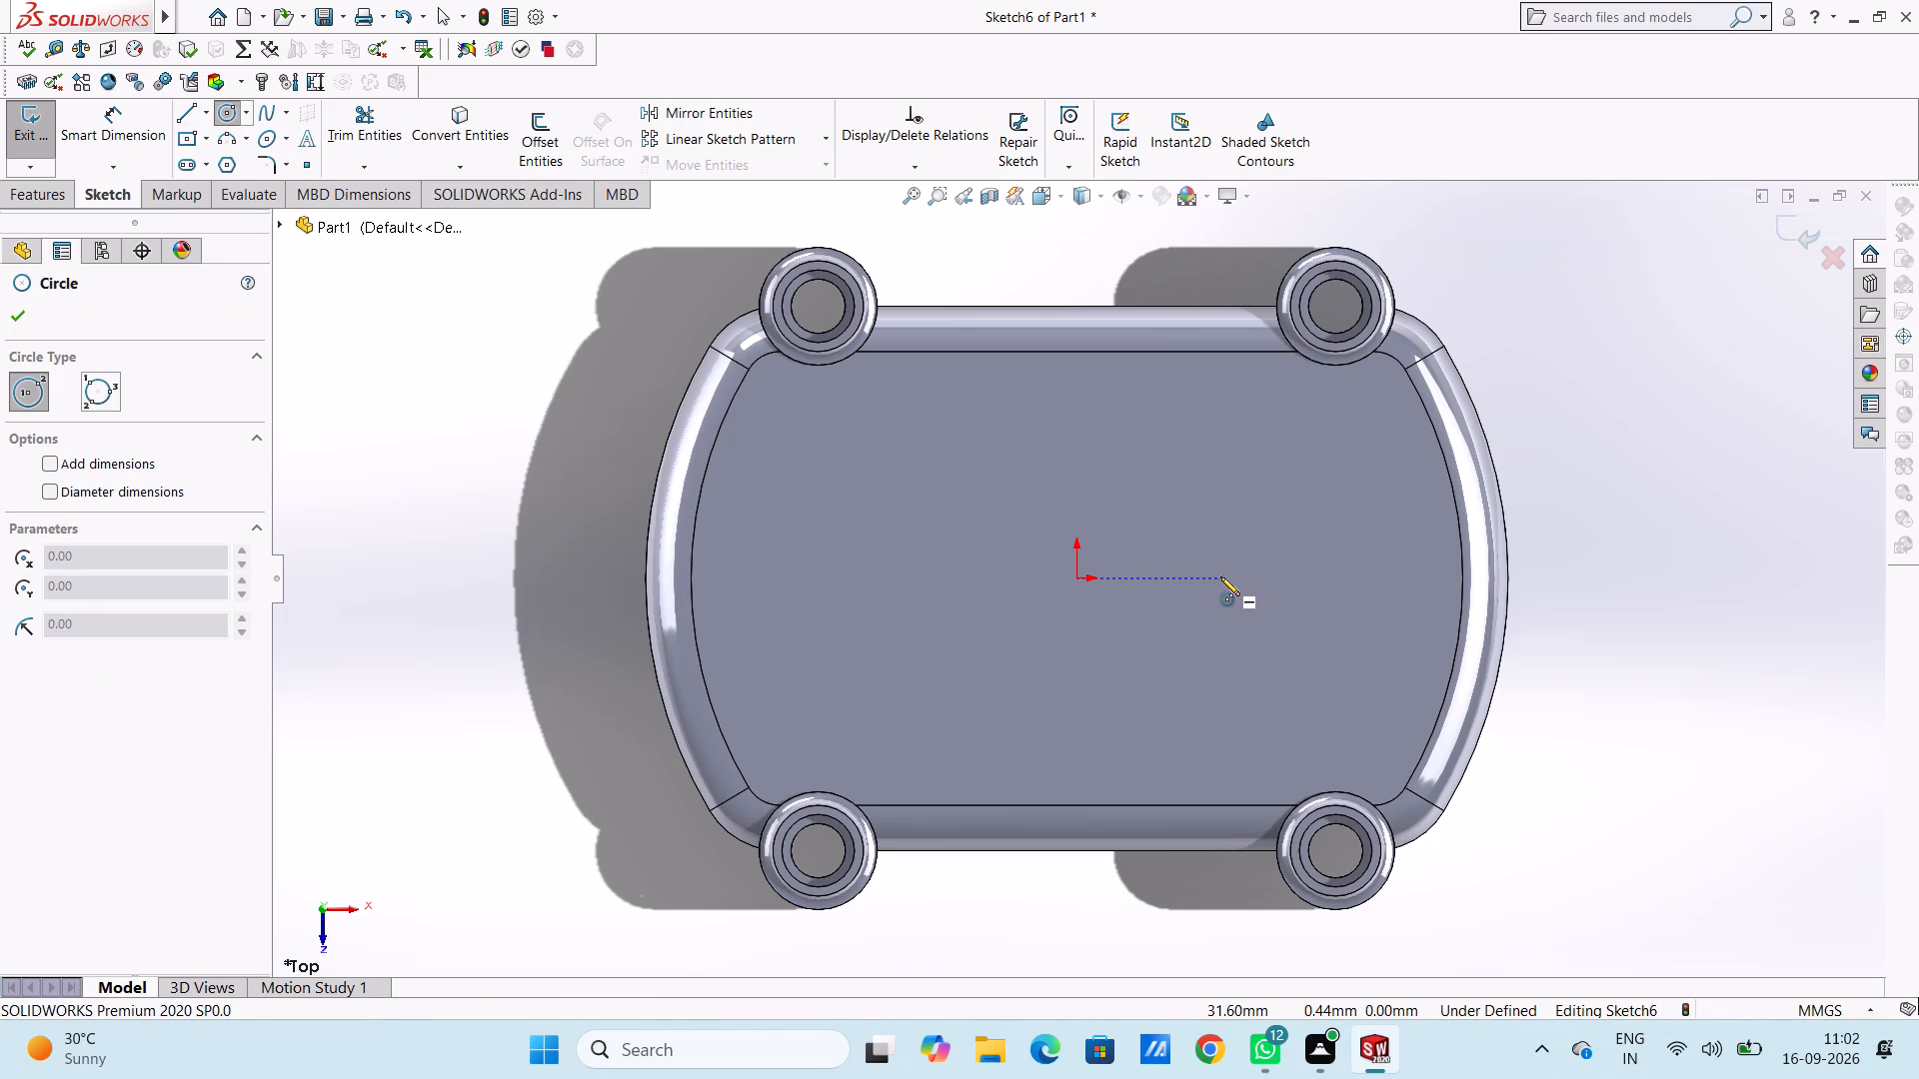
click(1220, 576)
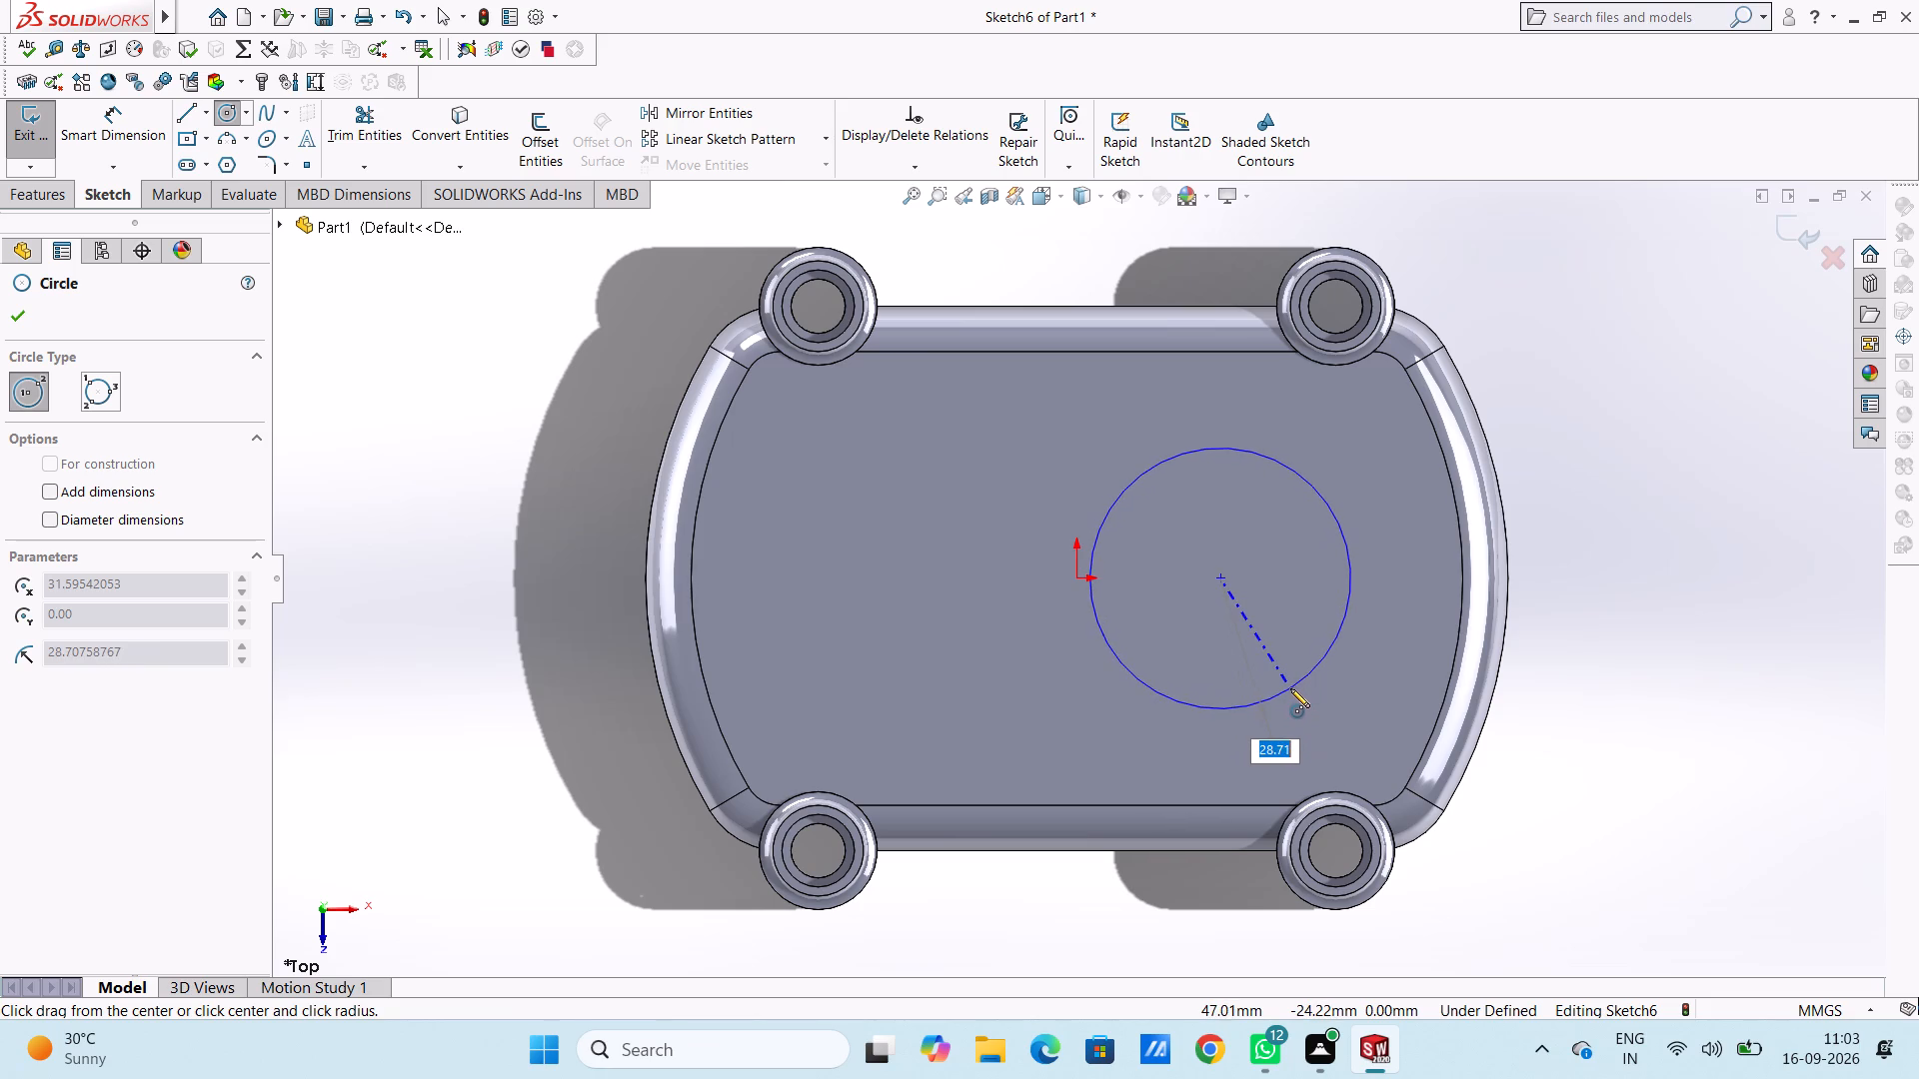
text(41)
key(Return)
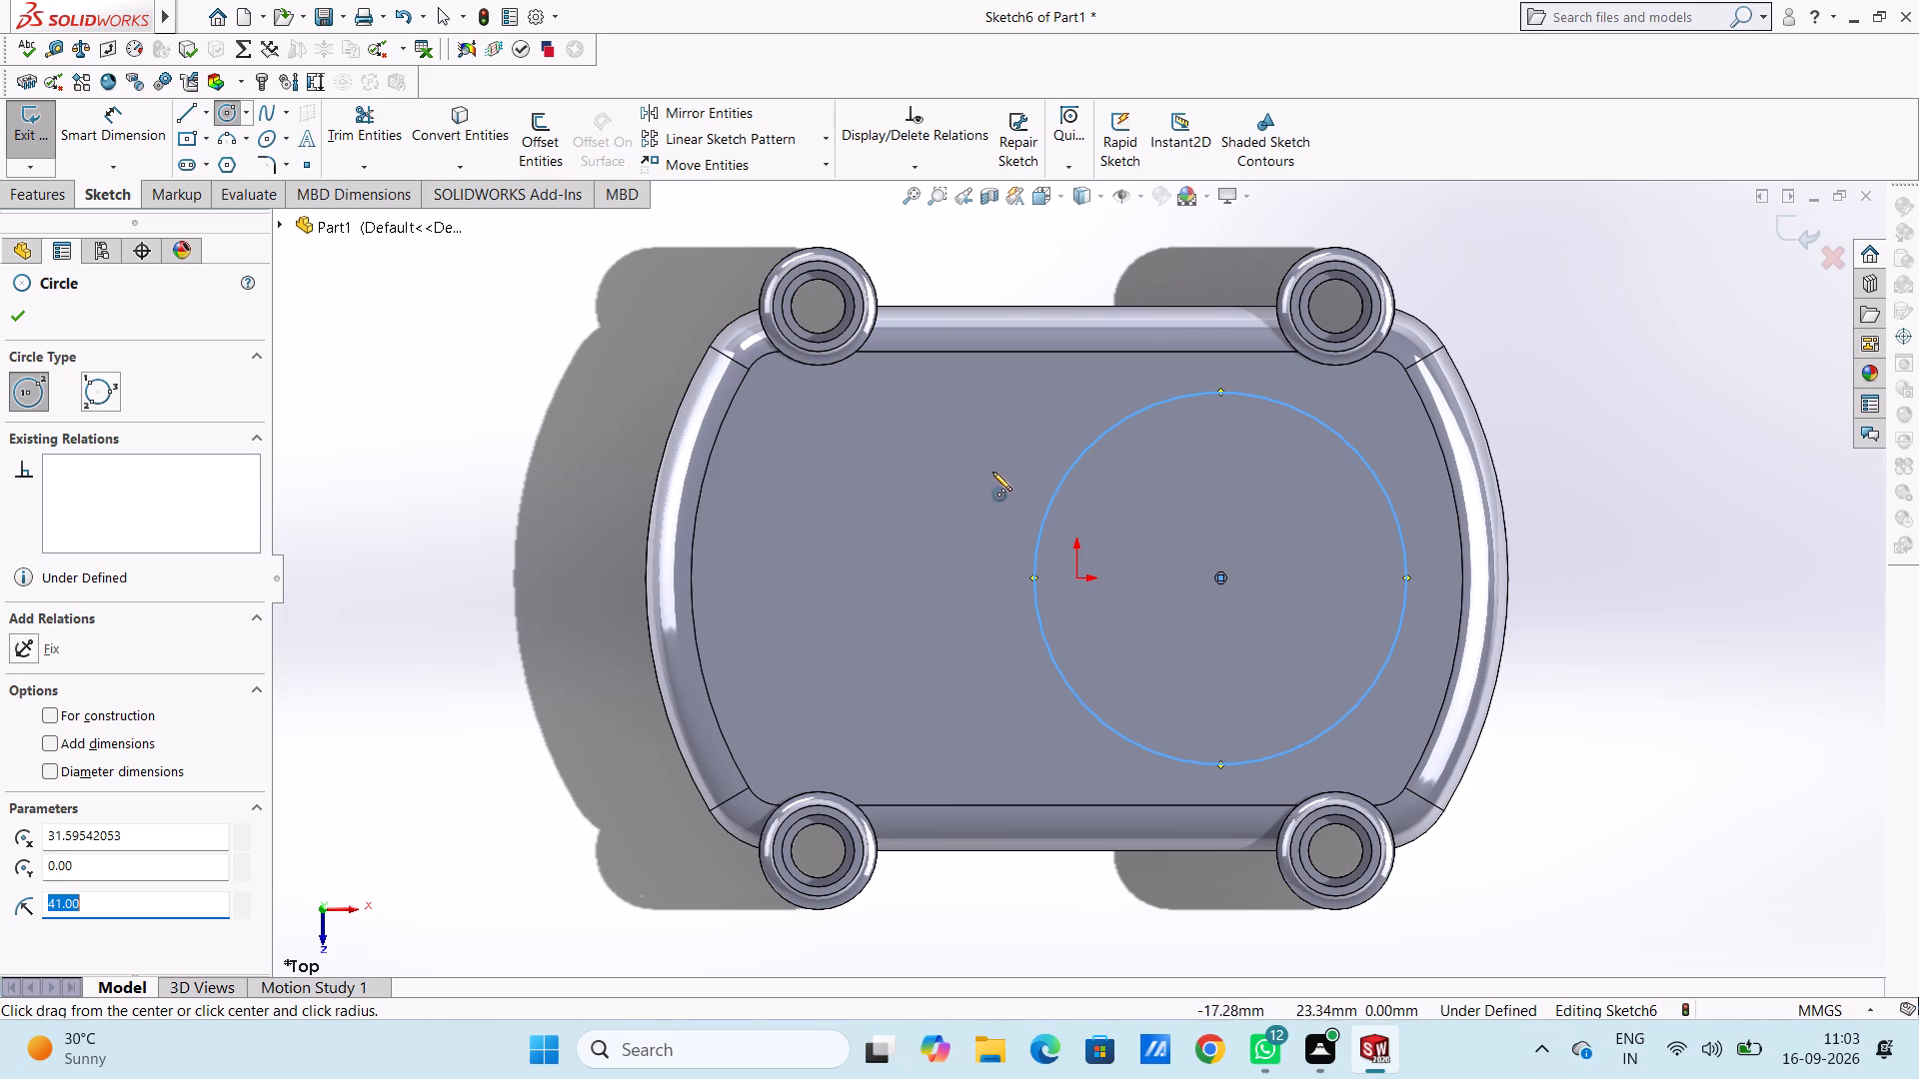
Draw a 30 mm radius circle centred about 33 mm left of and 28 mm above the origin.
click(928, 454)
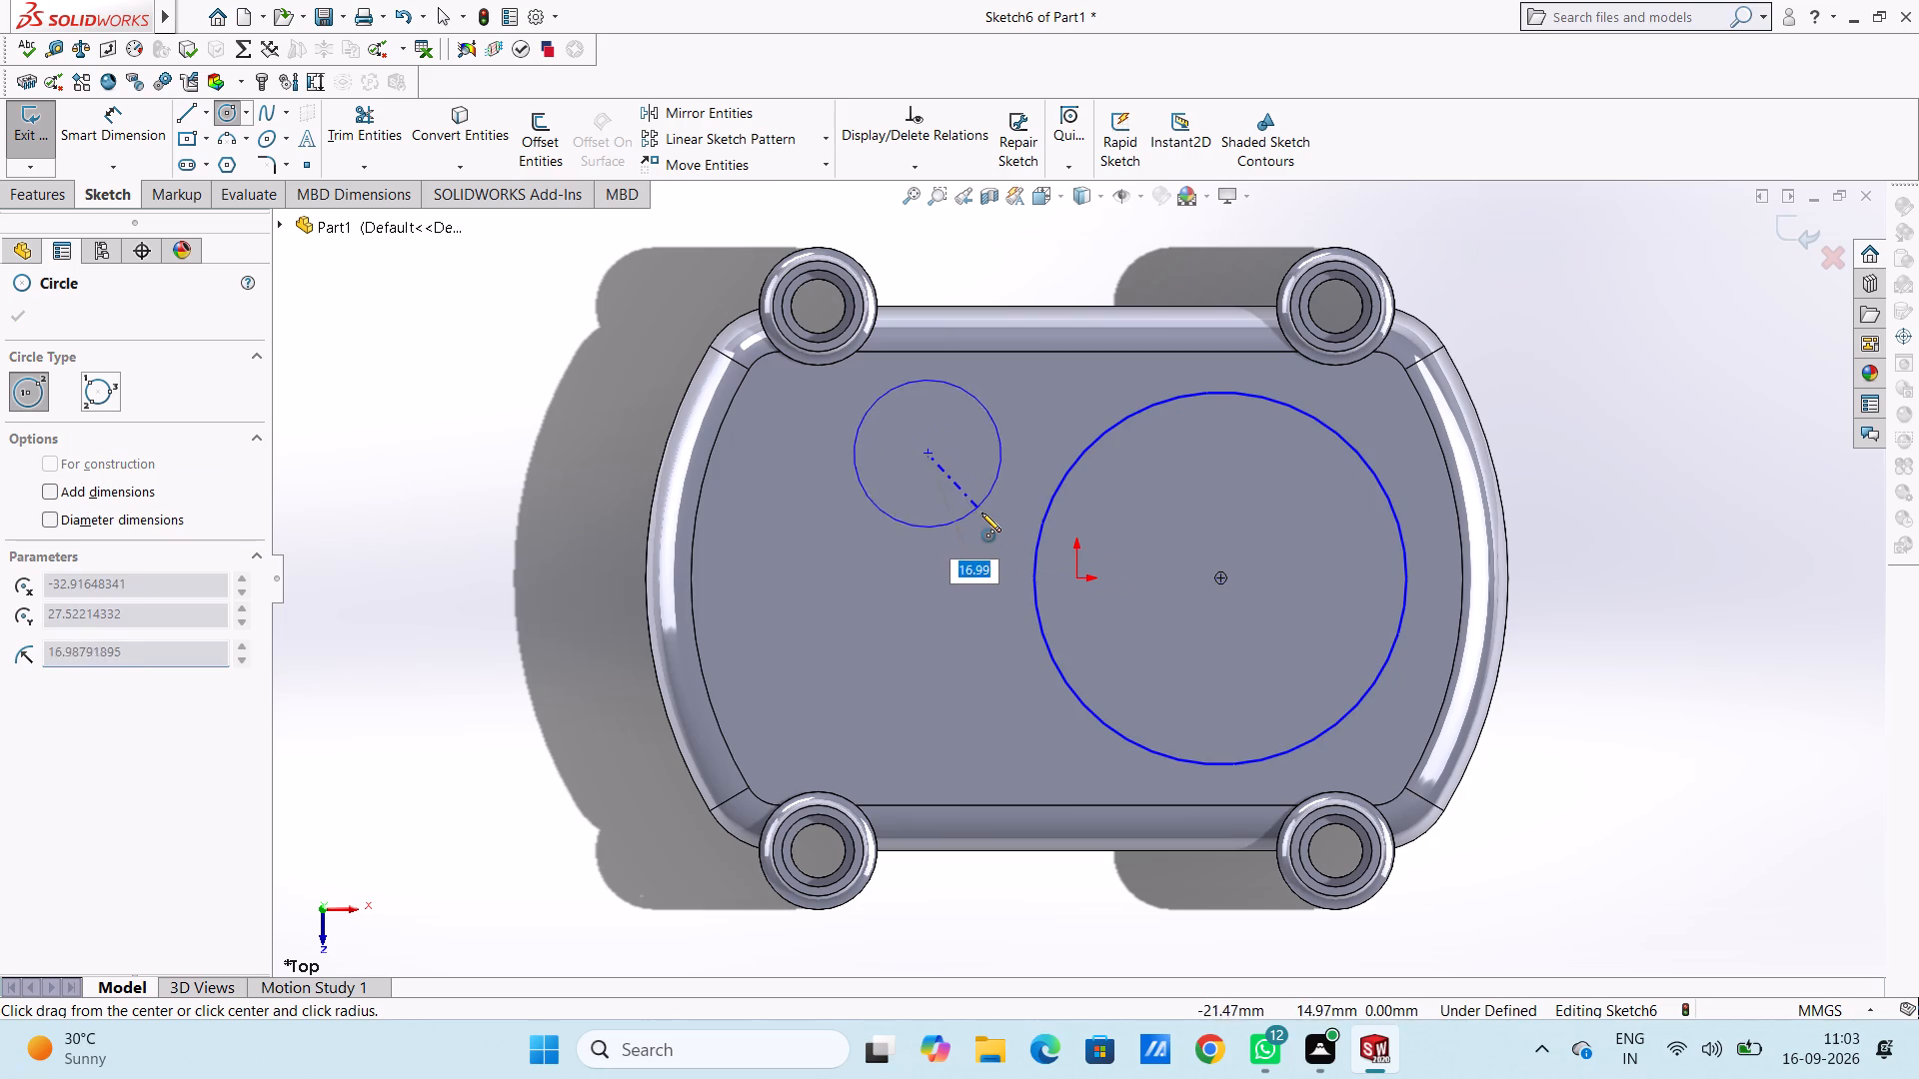
text(30)
key(Return)
key(Escape)
key(Escape)
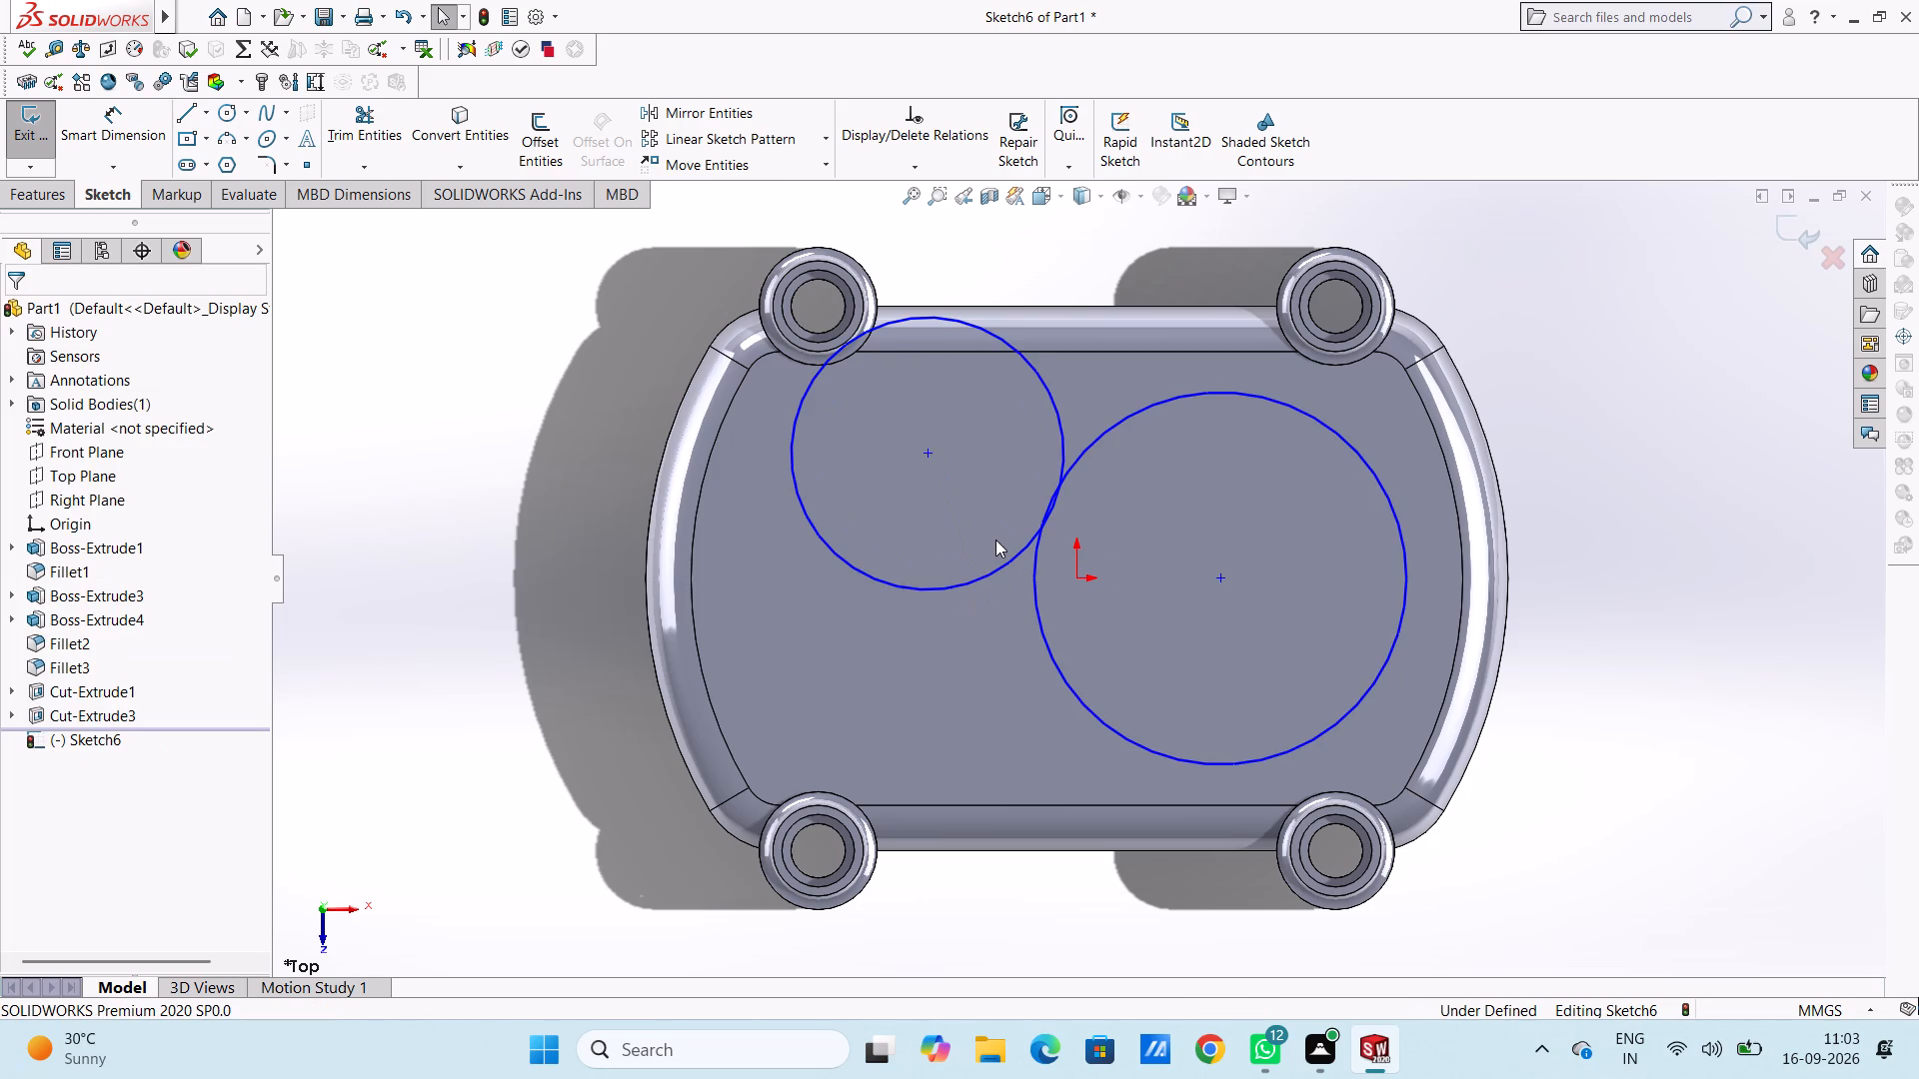
Add diameter dimensions of 60 mm to the smaller circle and 82 mm to the larger circle.
click(125, 138)
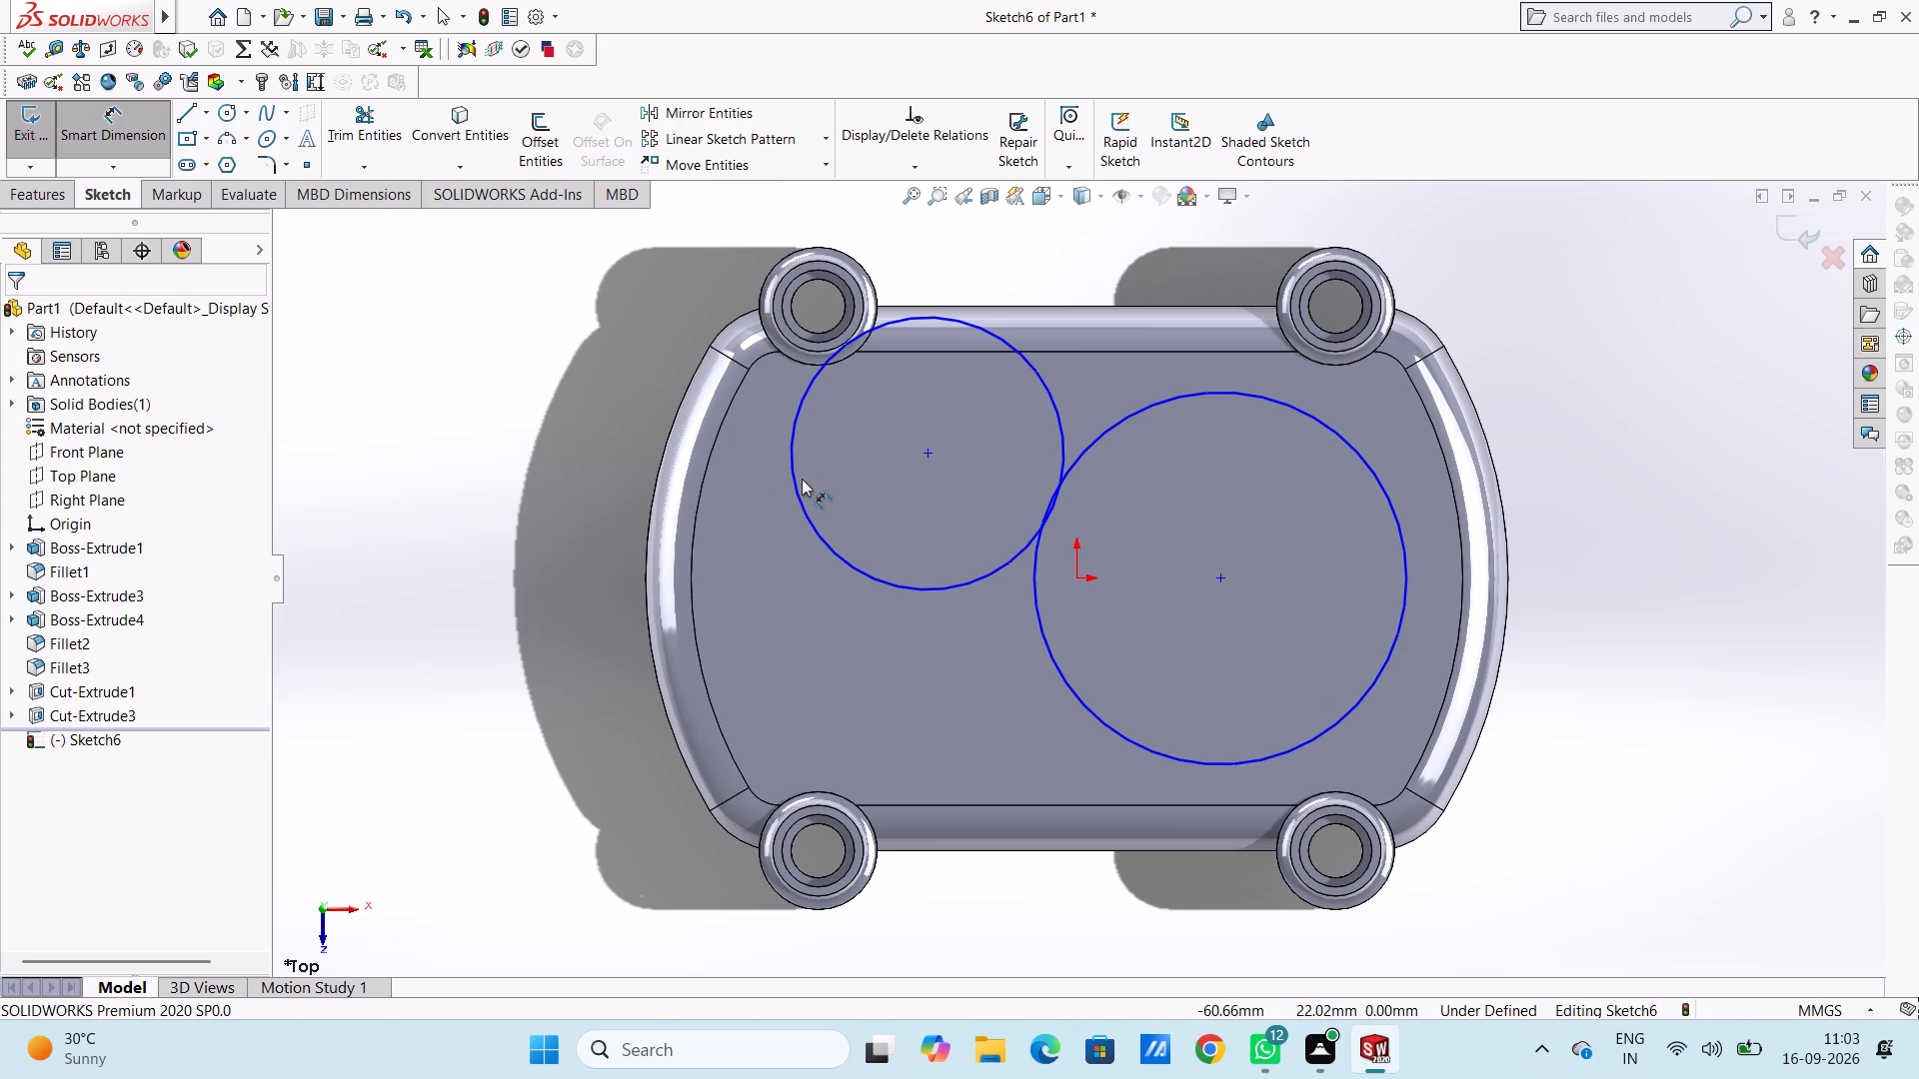
click(802, 479)
click(797, 490)
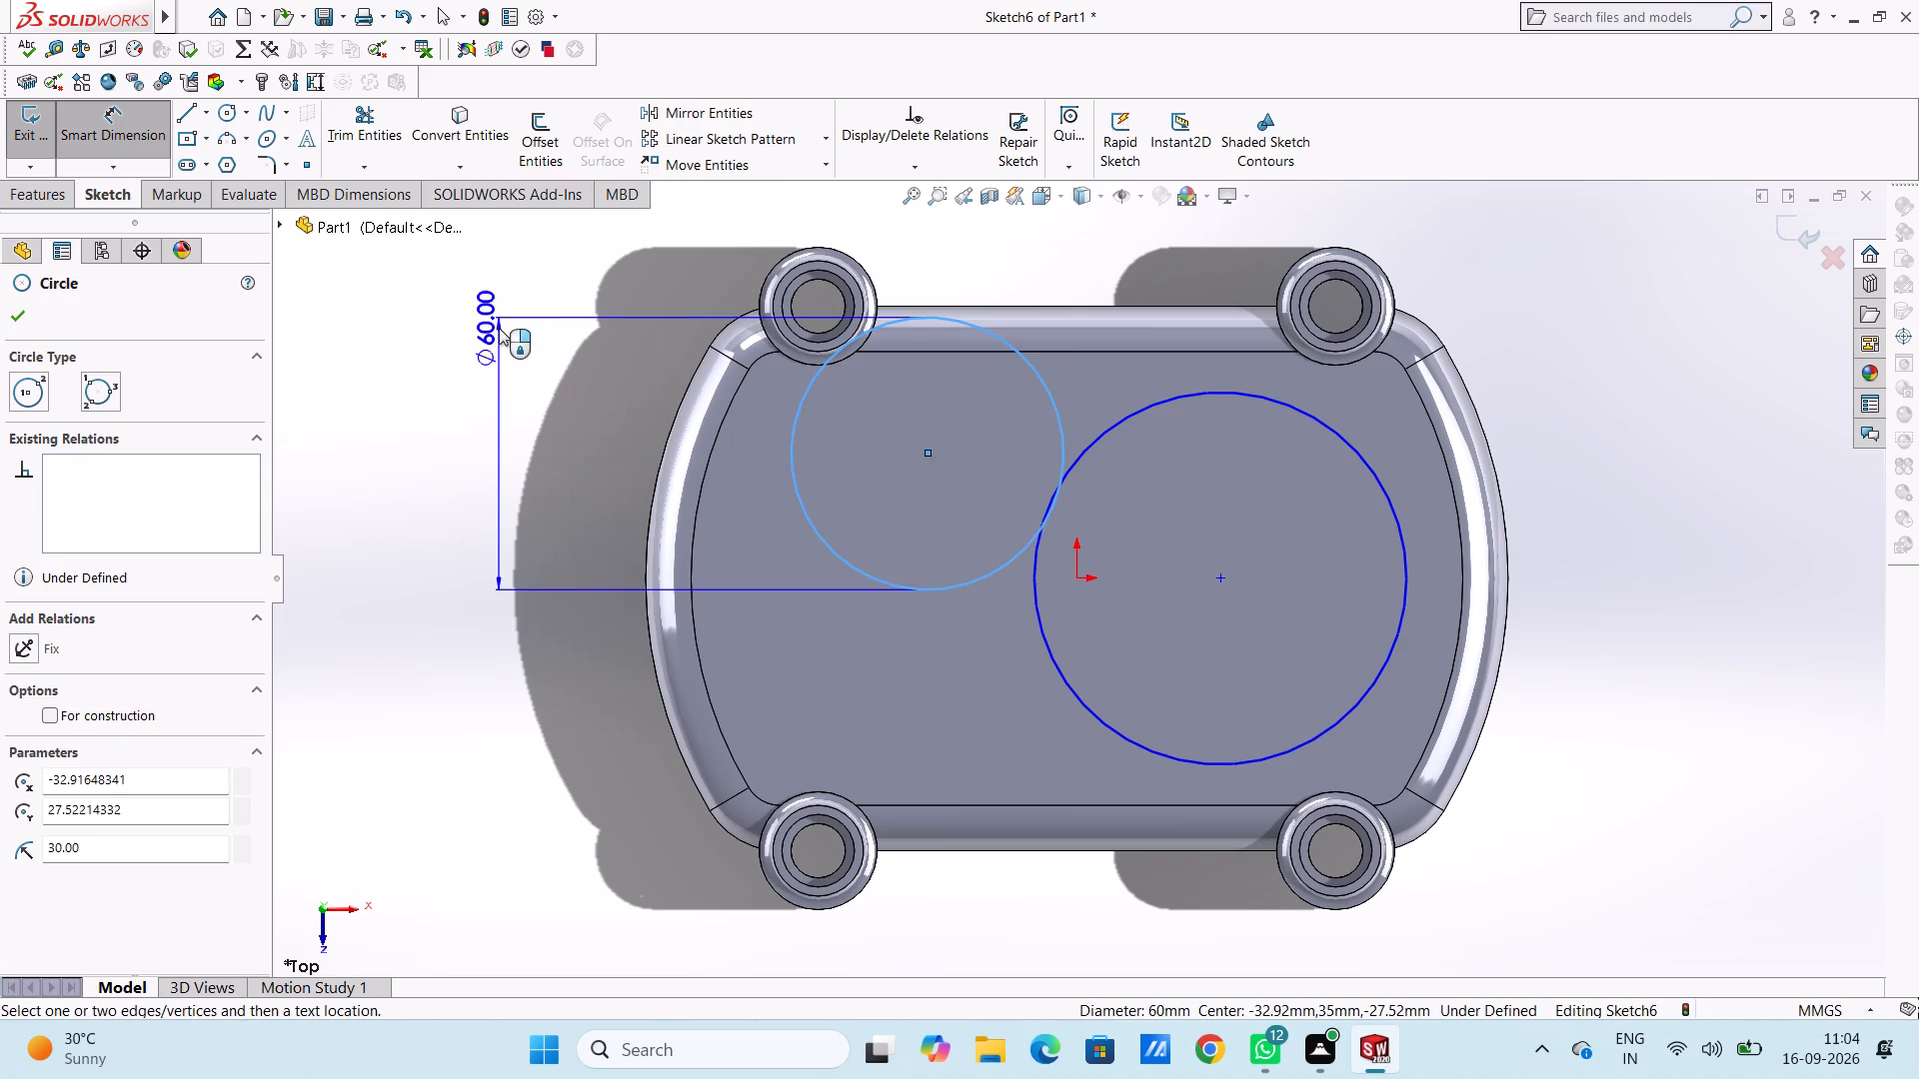
click(546, 281)
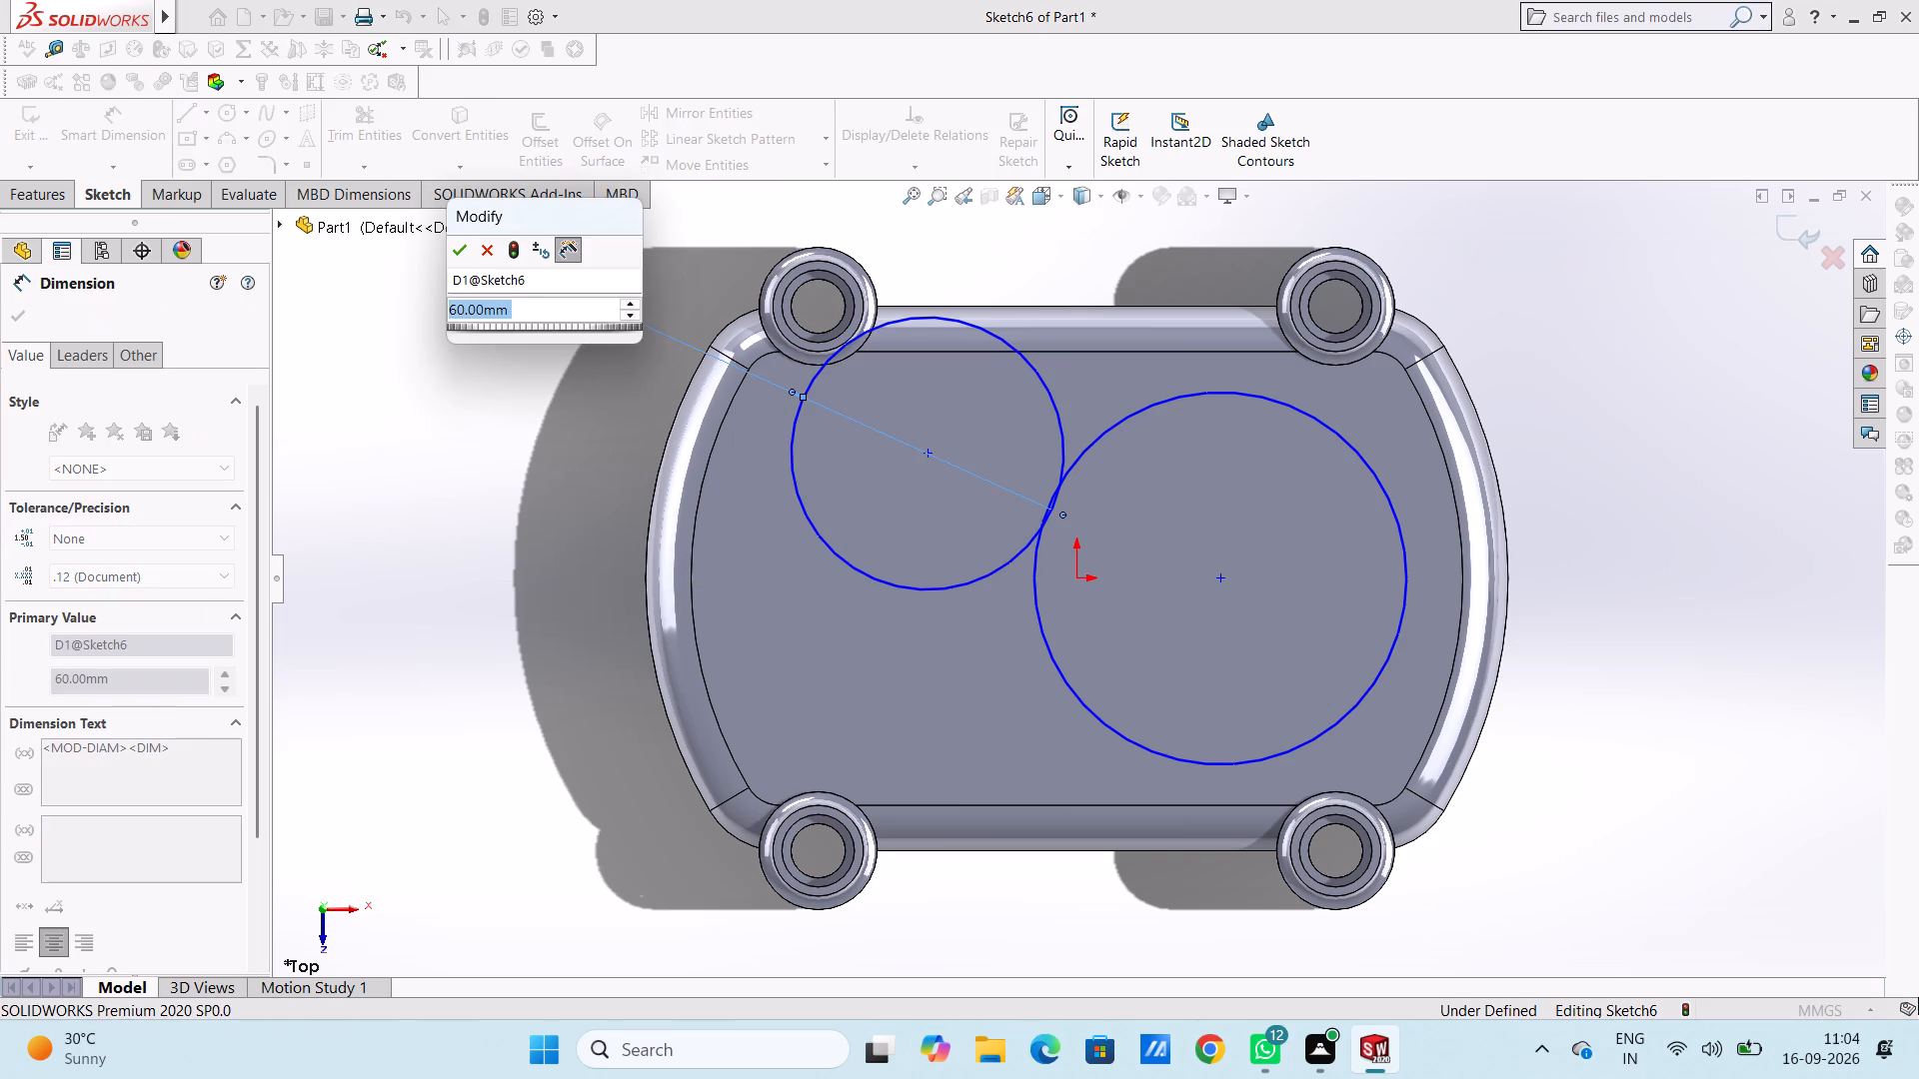
click(463, 258)
click(483, 385)
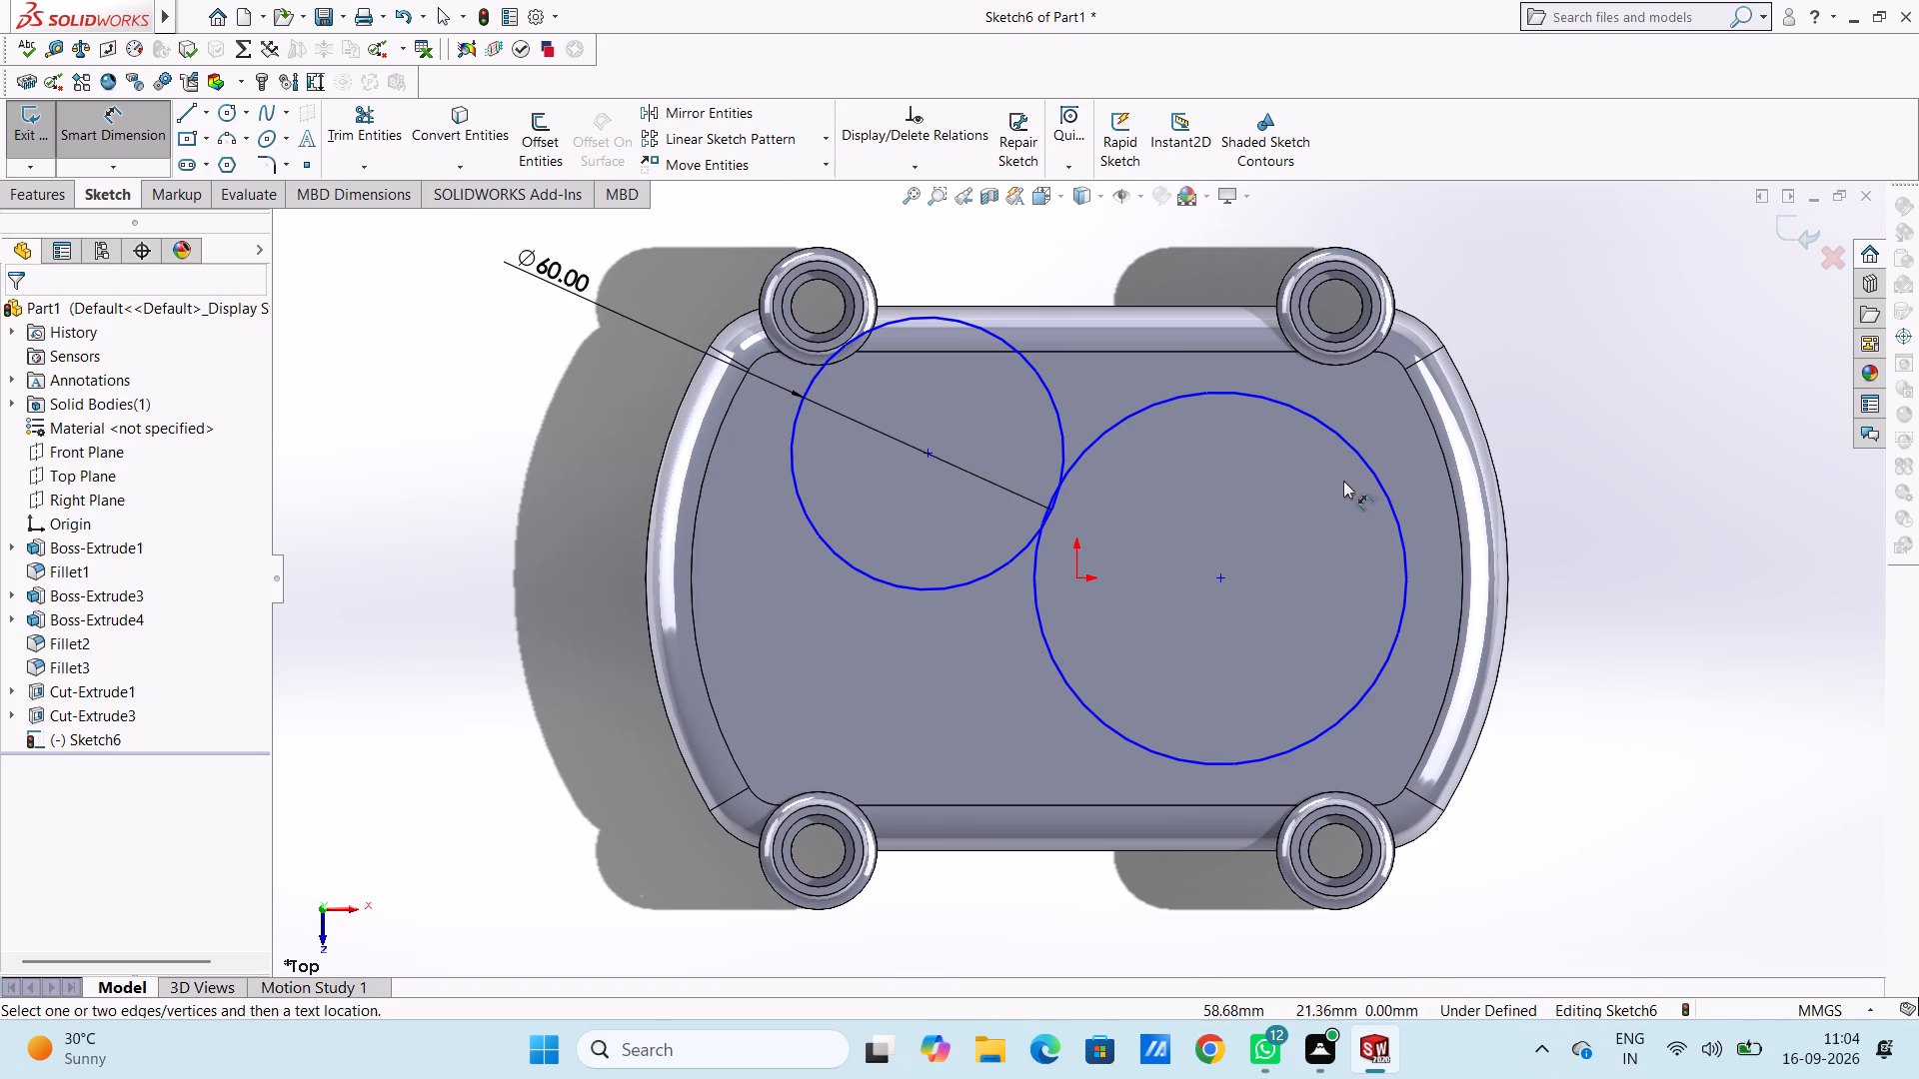
click(1363, 466)
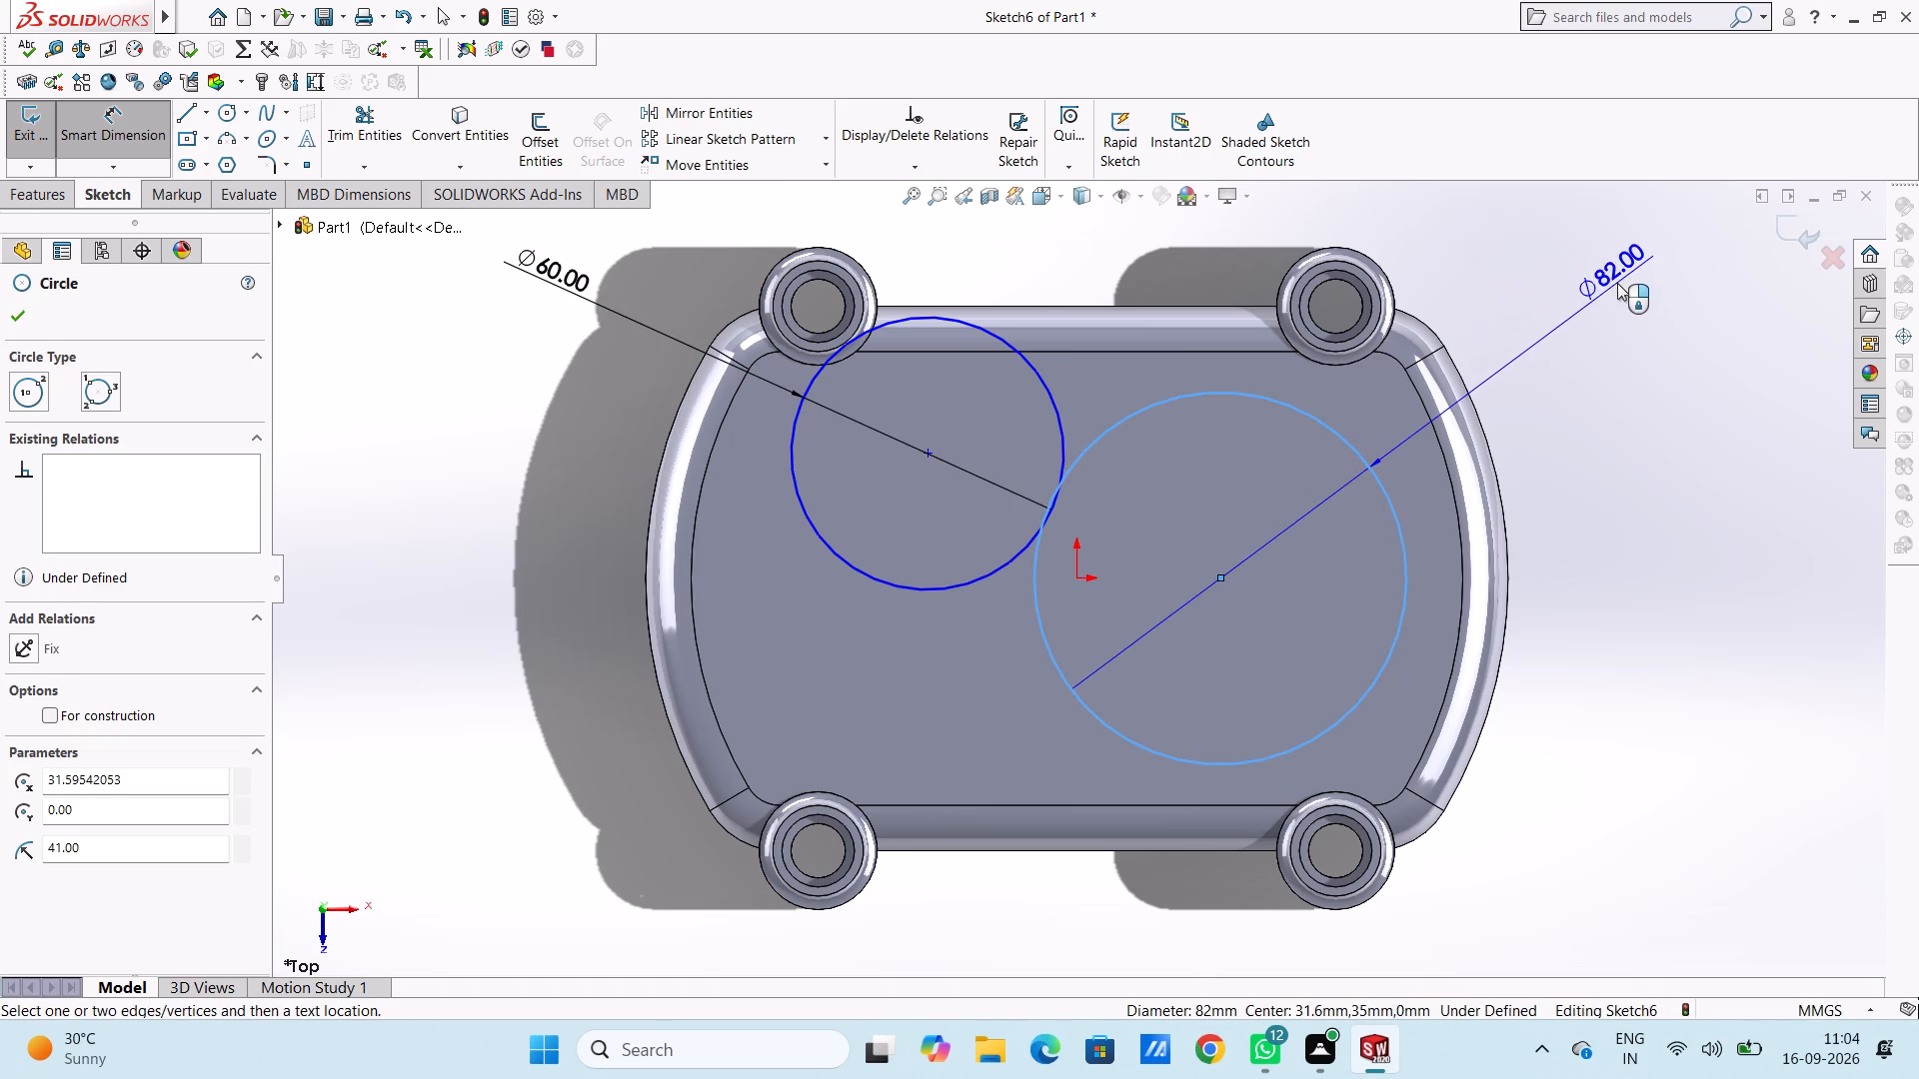
click(1617, 283)
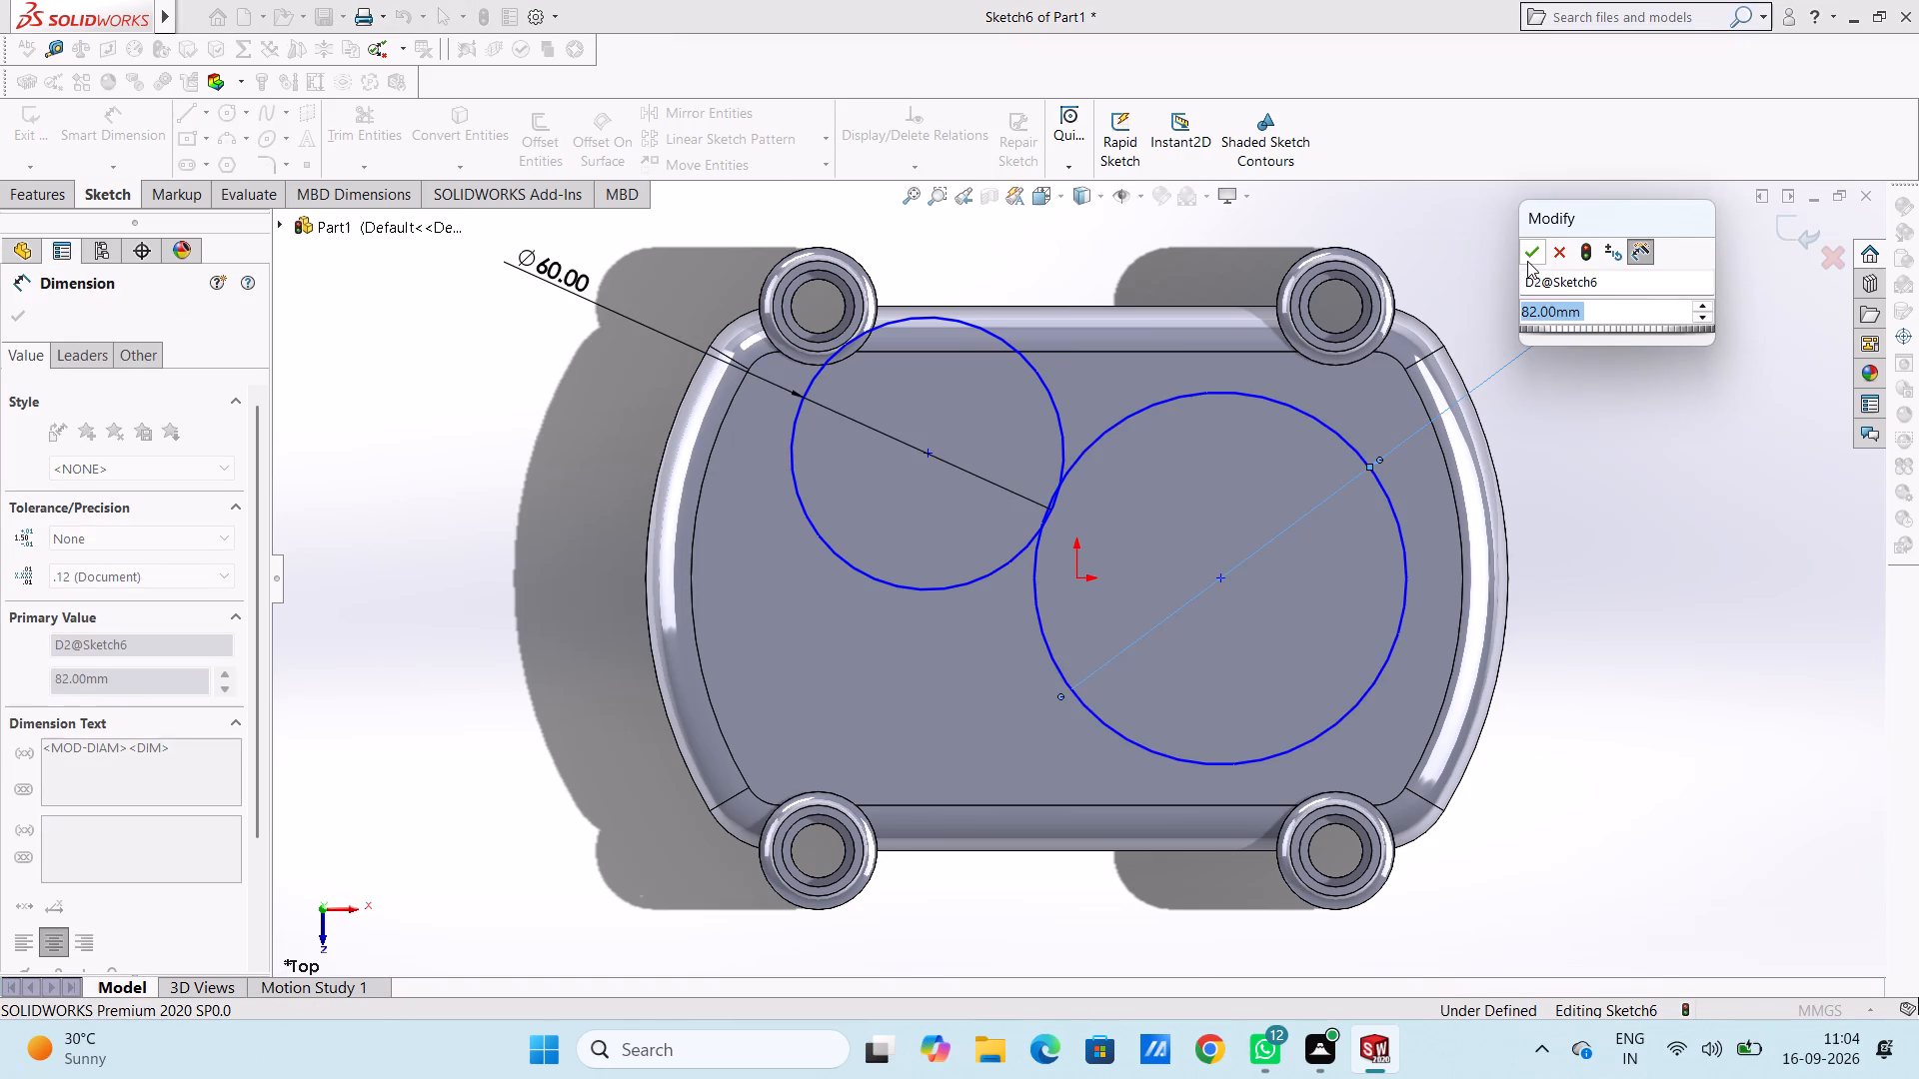
click(1527, 261)
click(547, 618)
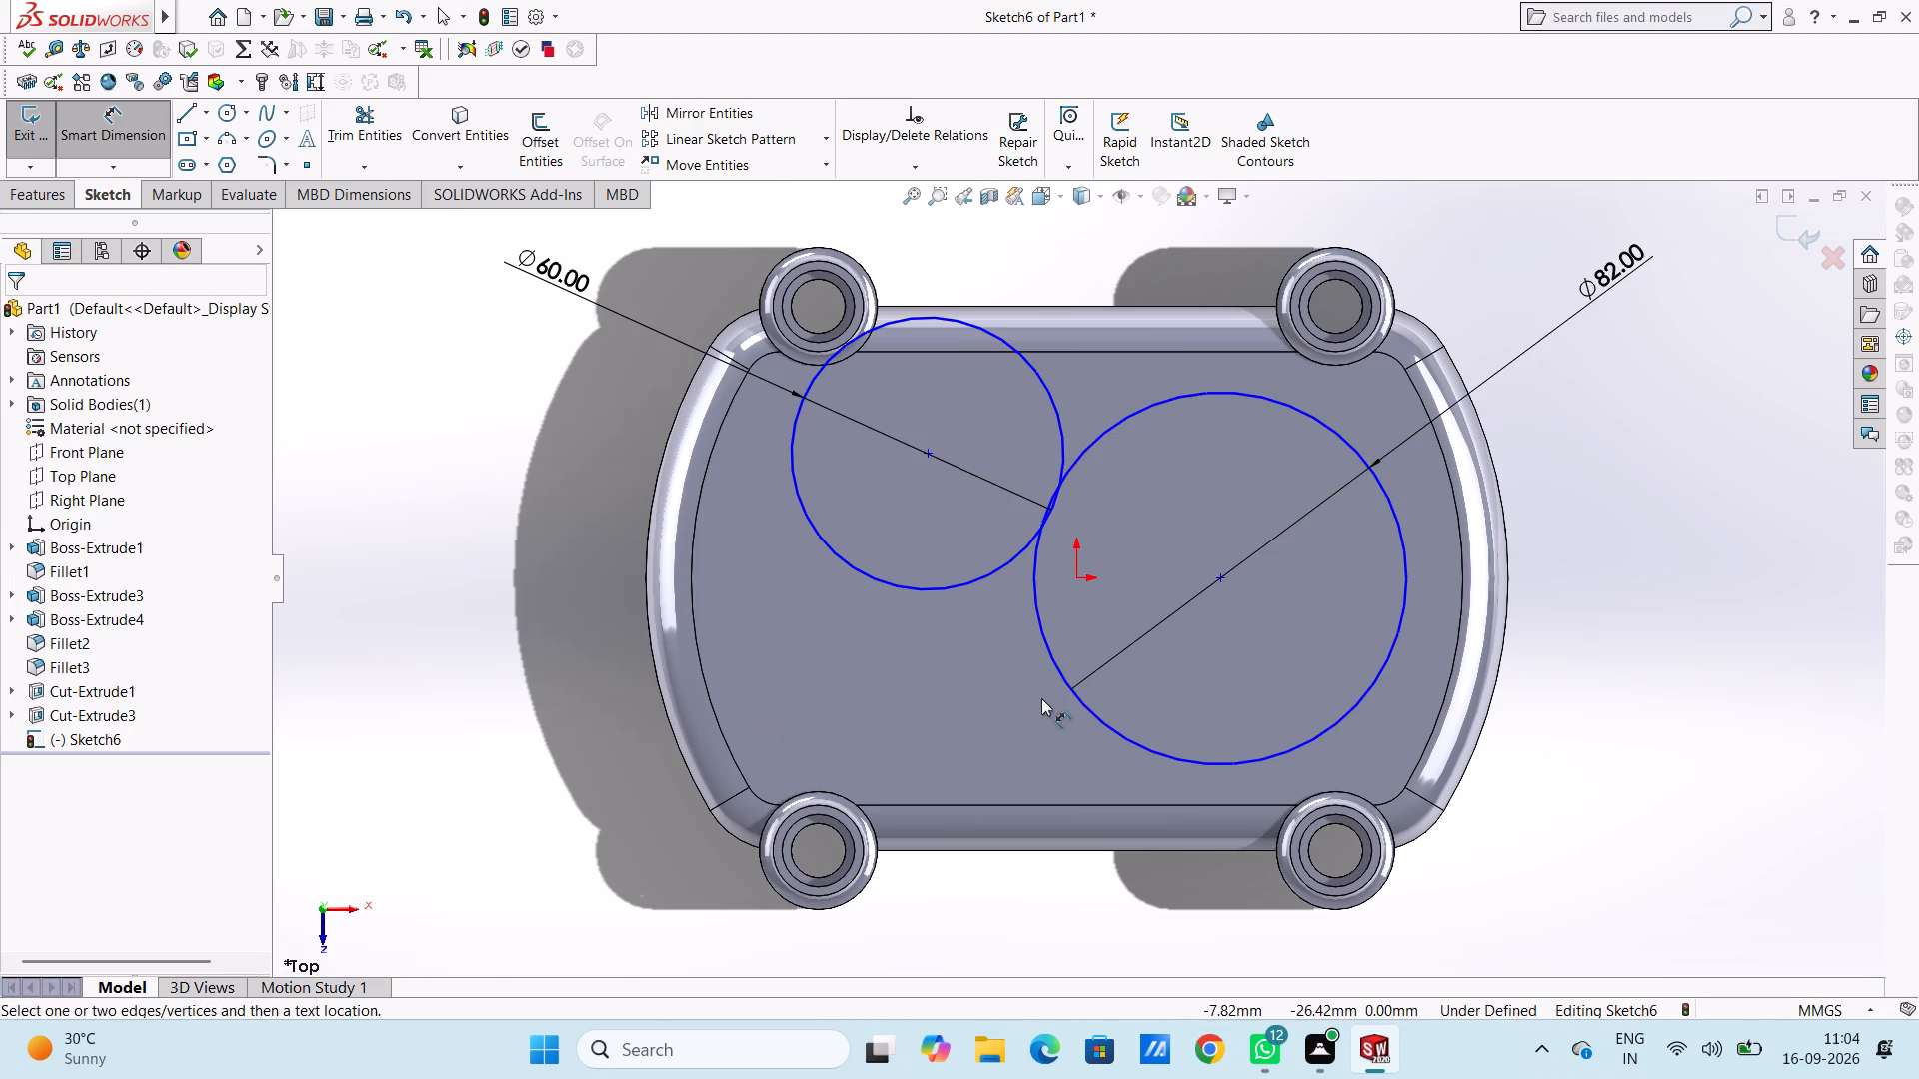
click(1224, 578)
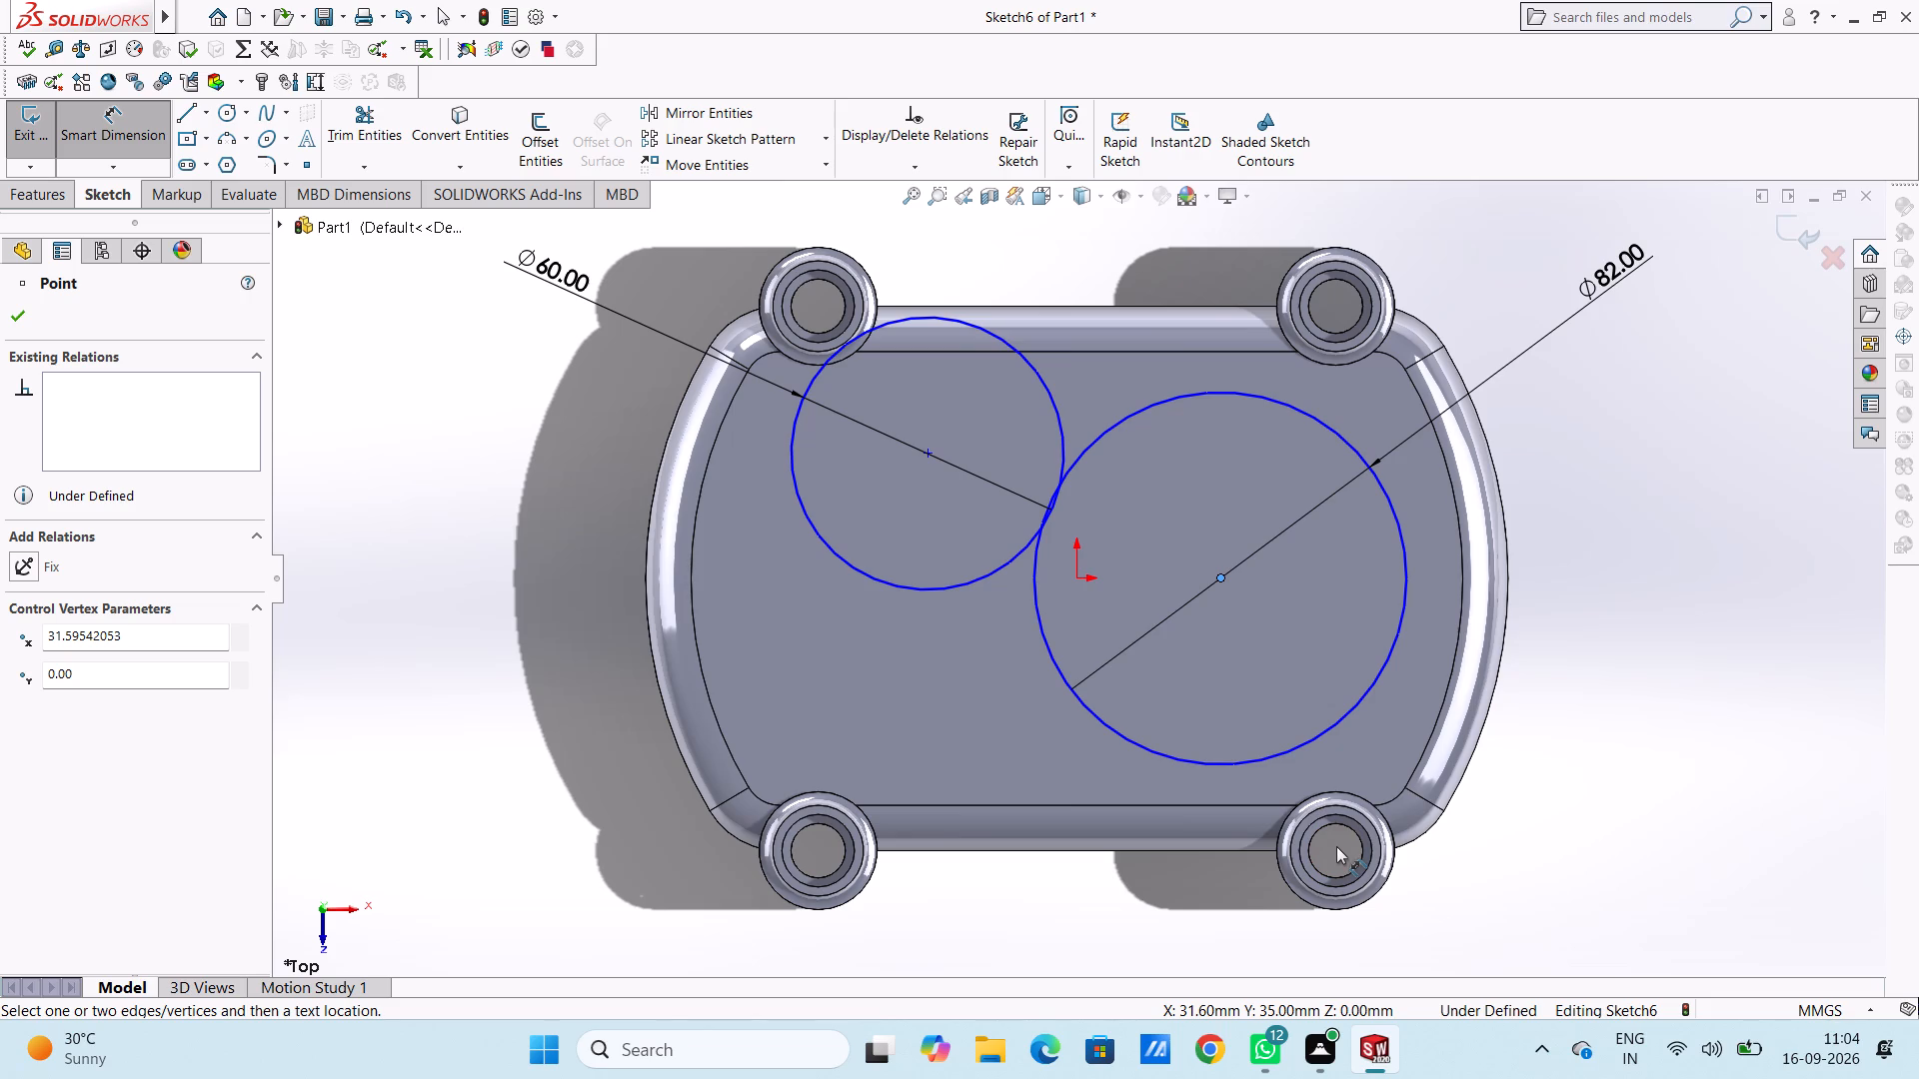
key(Escape)
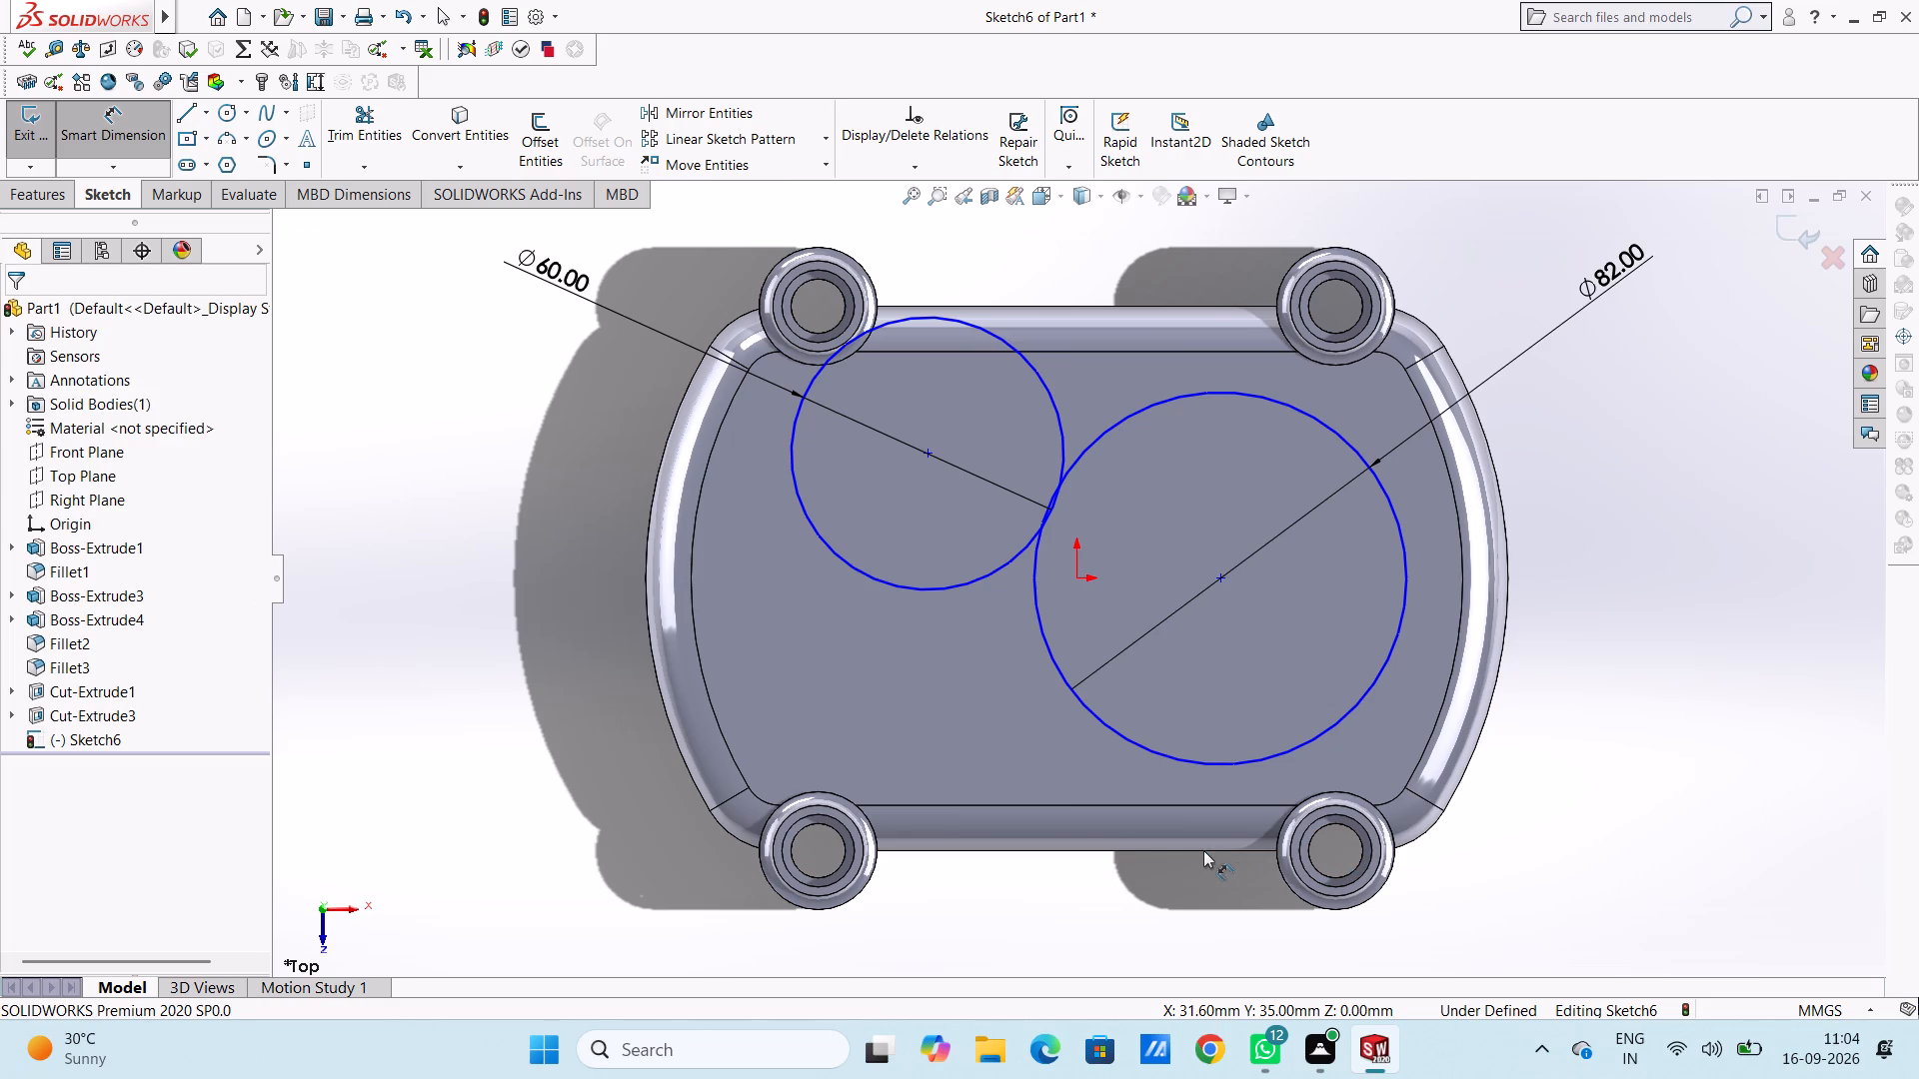
Draw a 6 mm vertical line from the lower-right boss's counterbore edge to the centre of its hole.
click(190, 115)
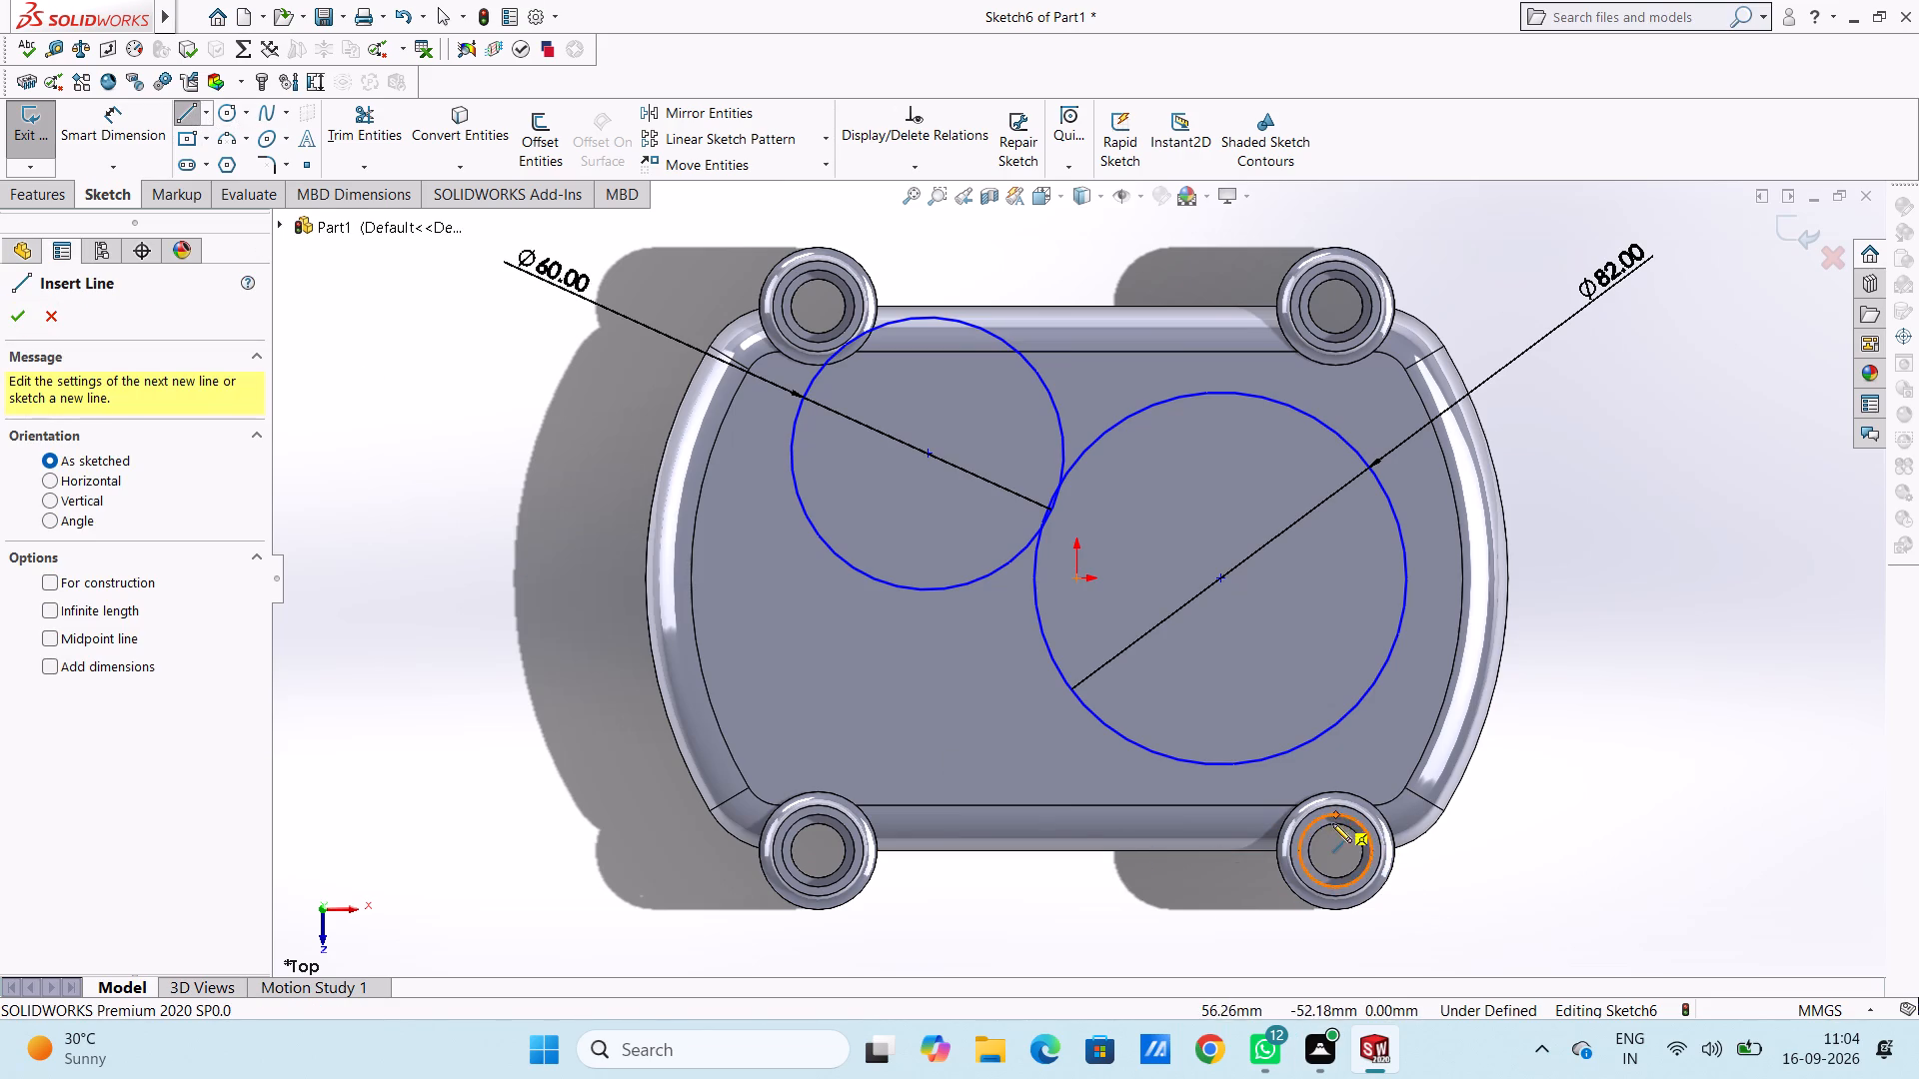
click(1335, 824)
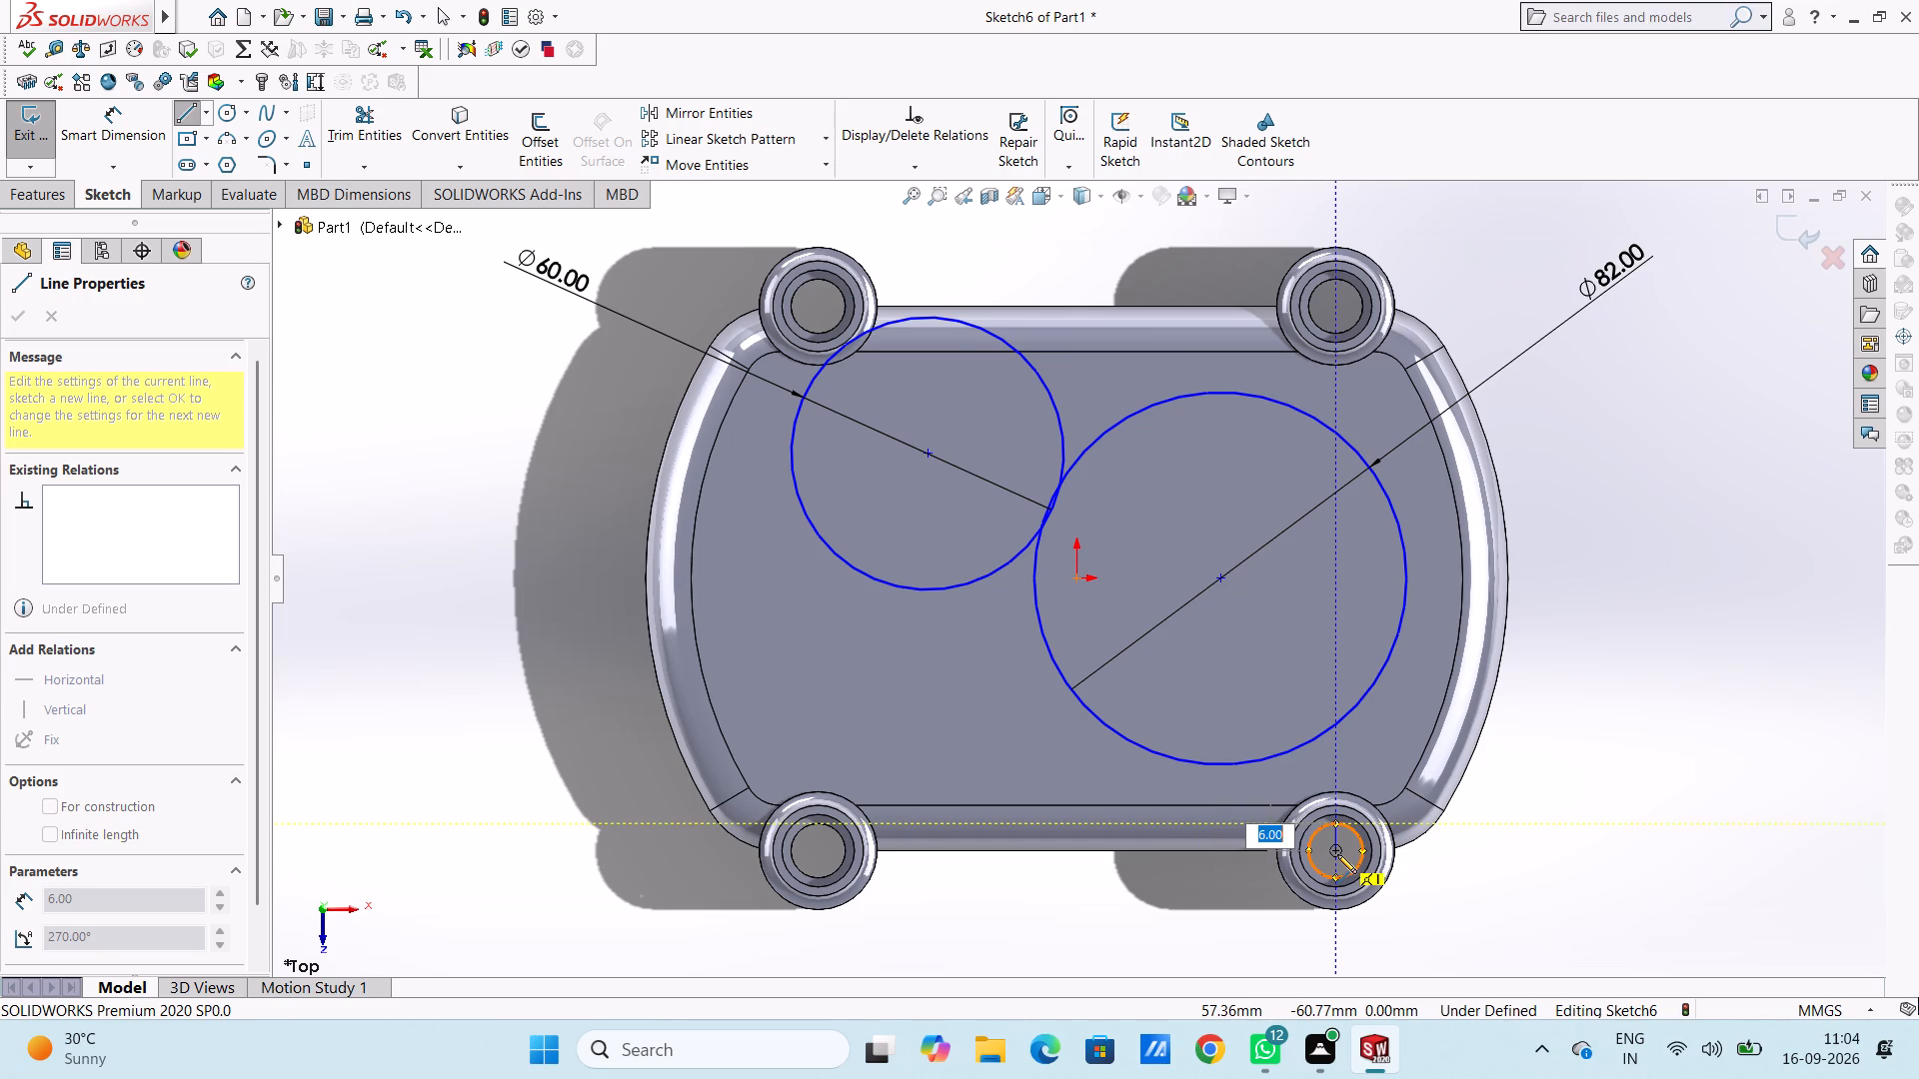
click(1337, 853)
key(Escape)
key(Escape)
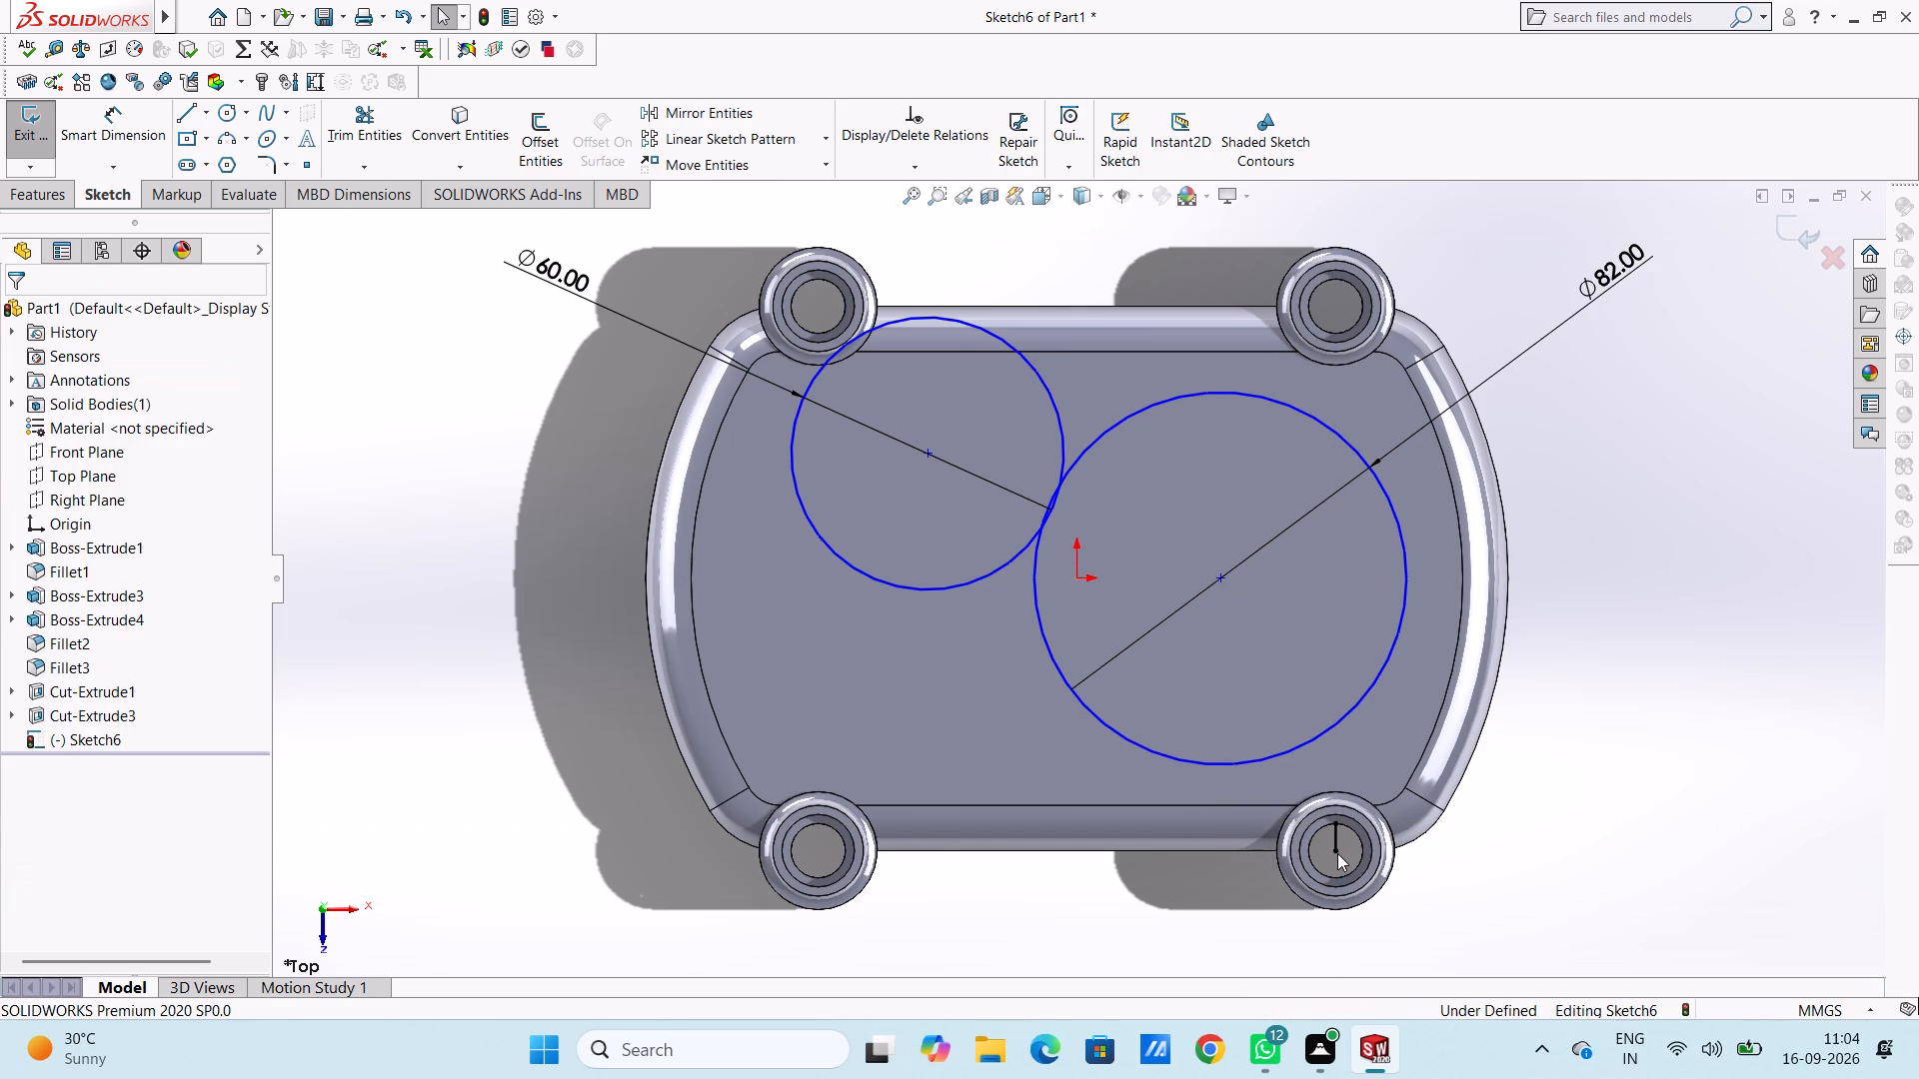
Dimension the 82 mm circle's centre 60 mm vertically and 17 mm horizontally from the line's endpoint at the lower-right hole centre.
click(109, 115)
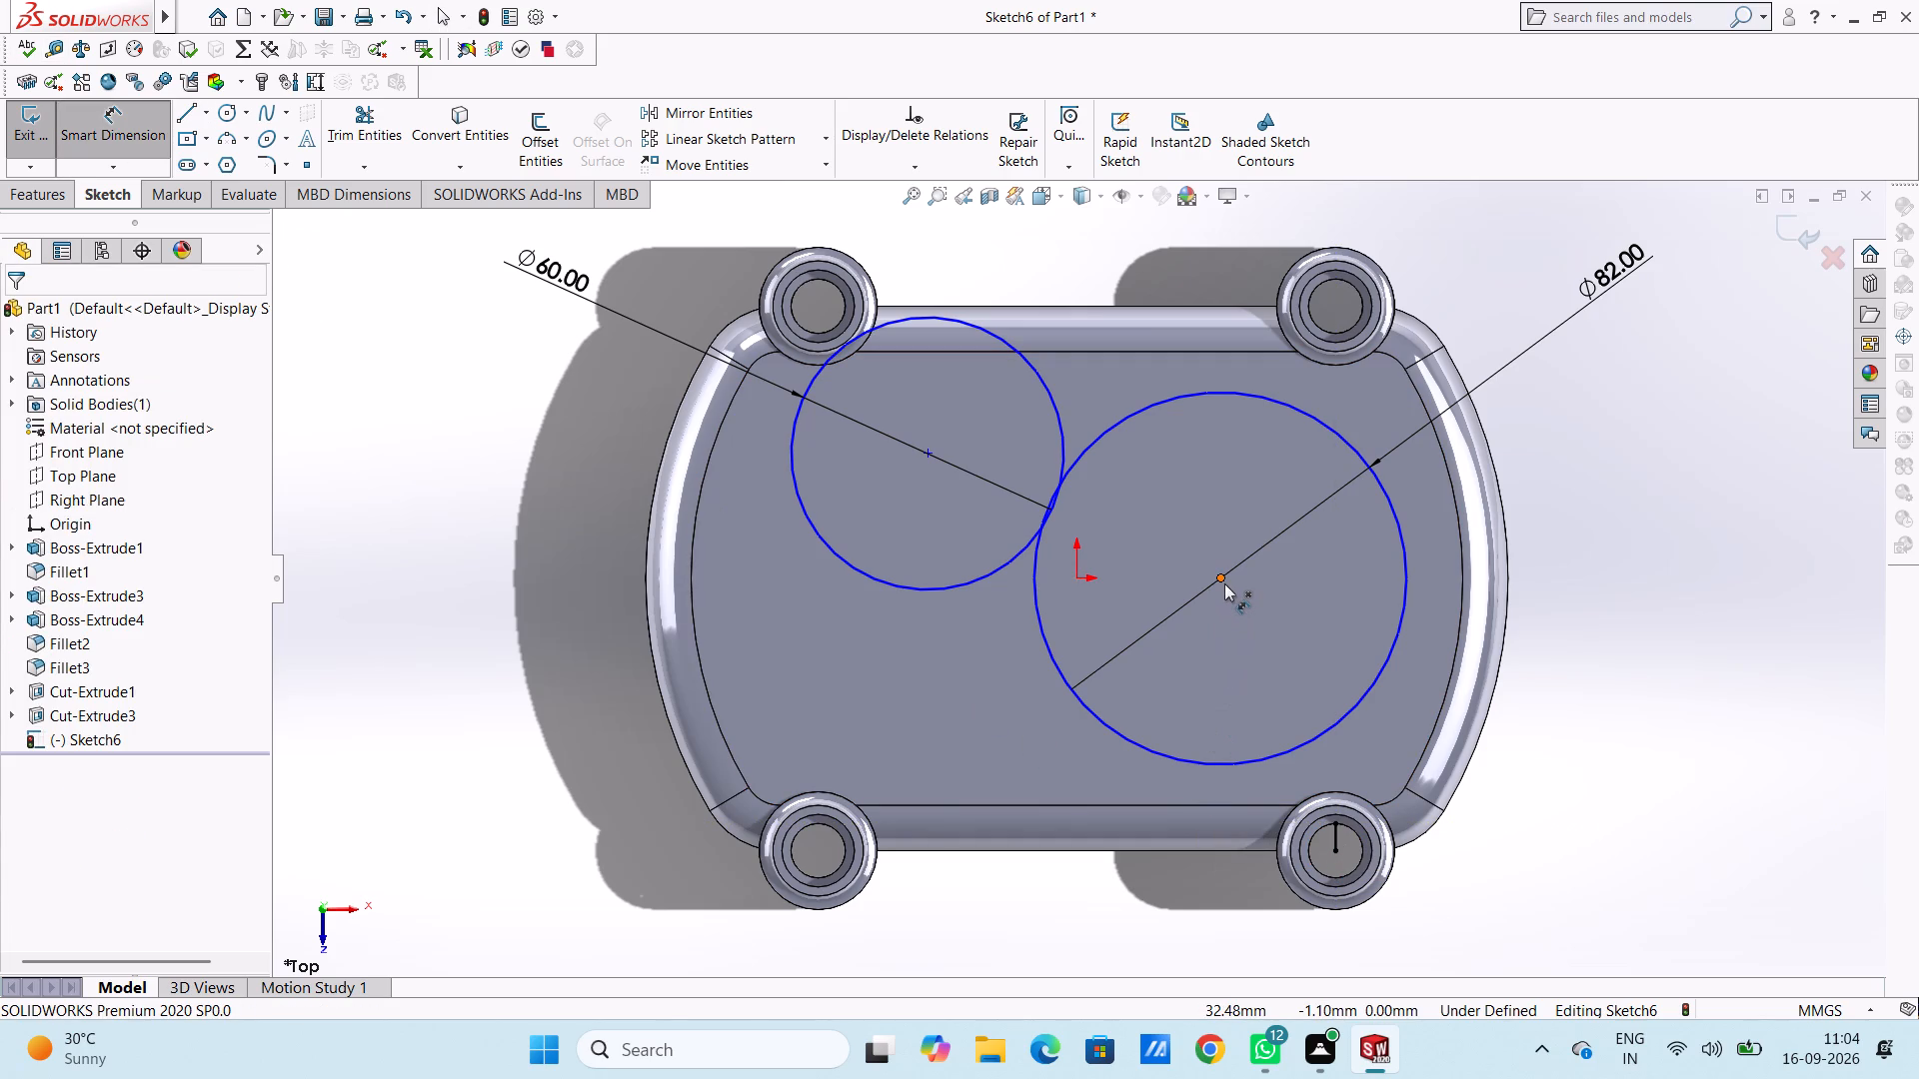
click(1224, 583)
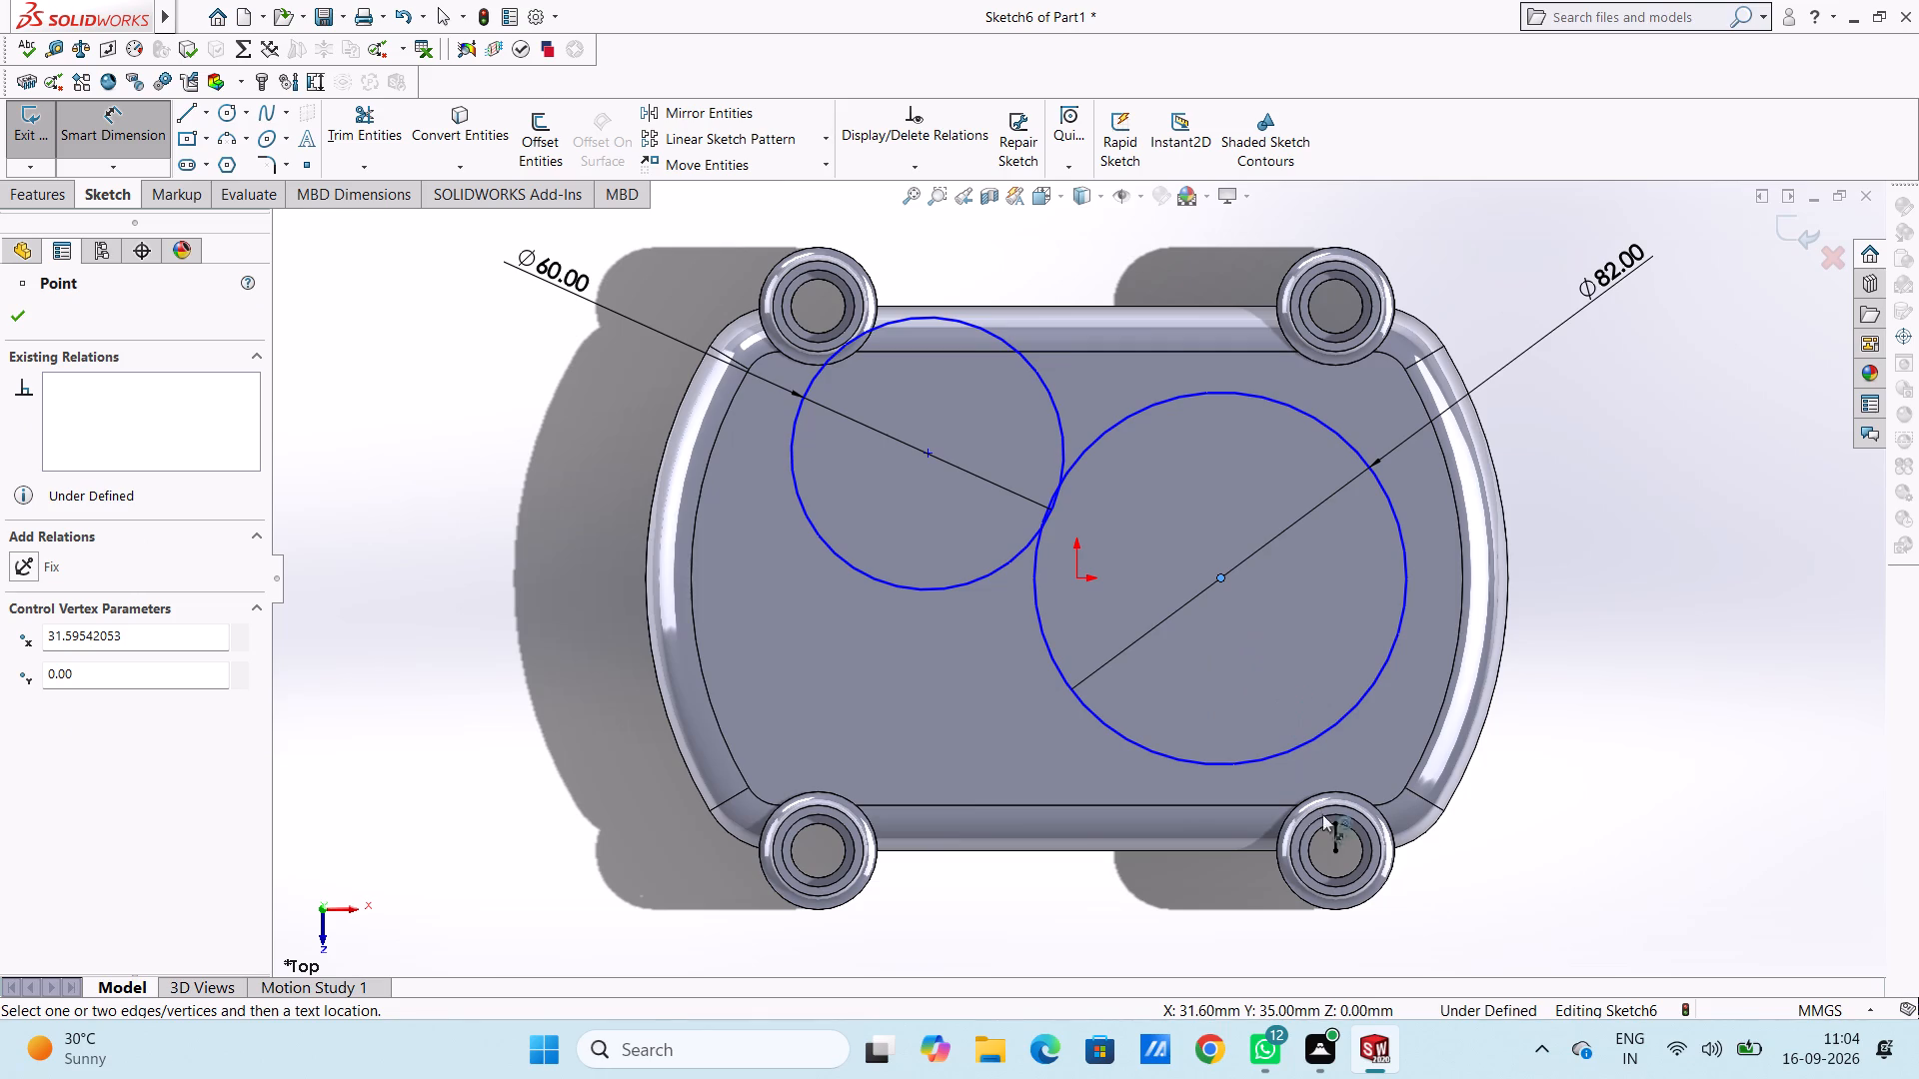
click(1338, 851)
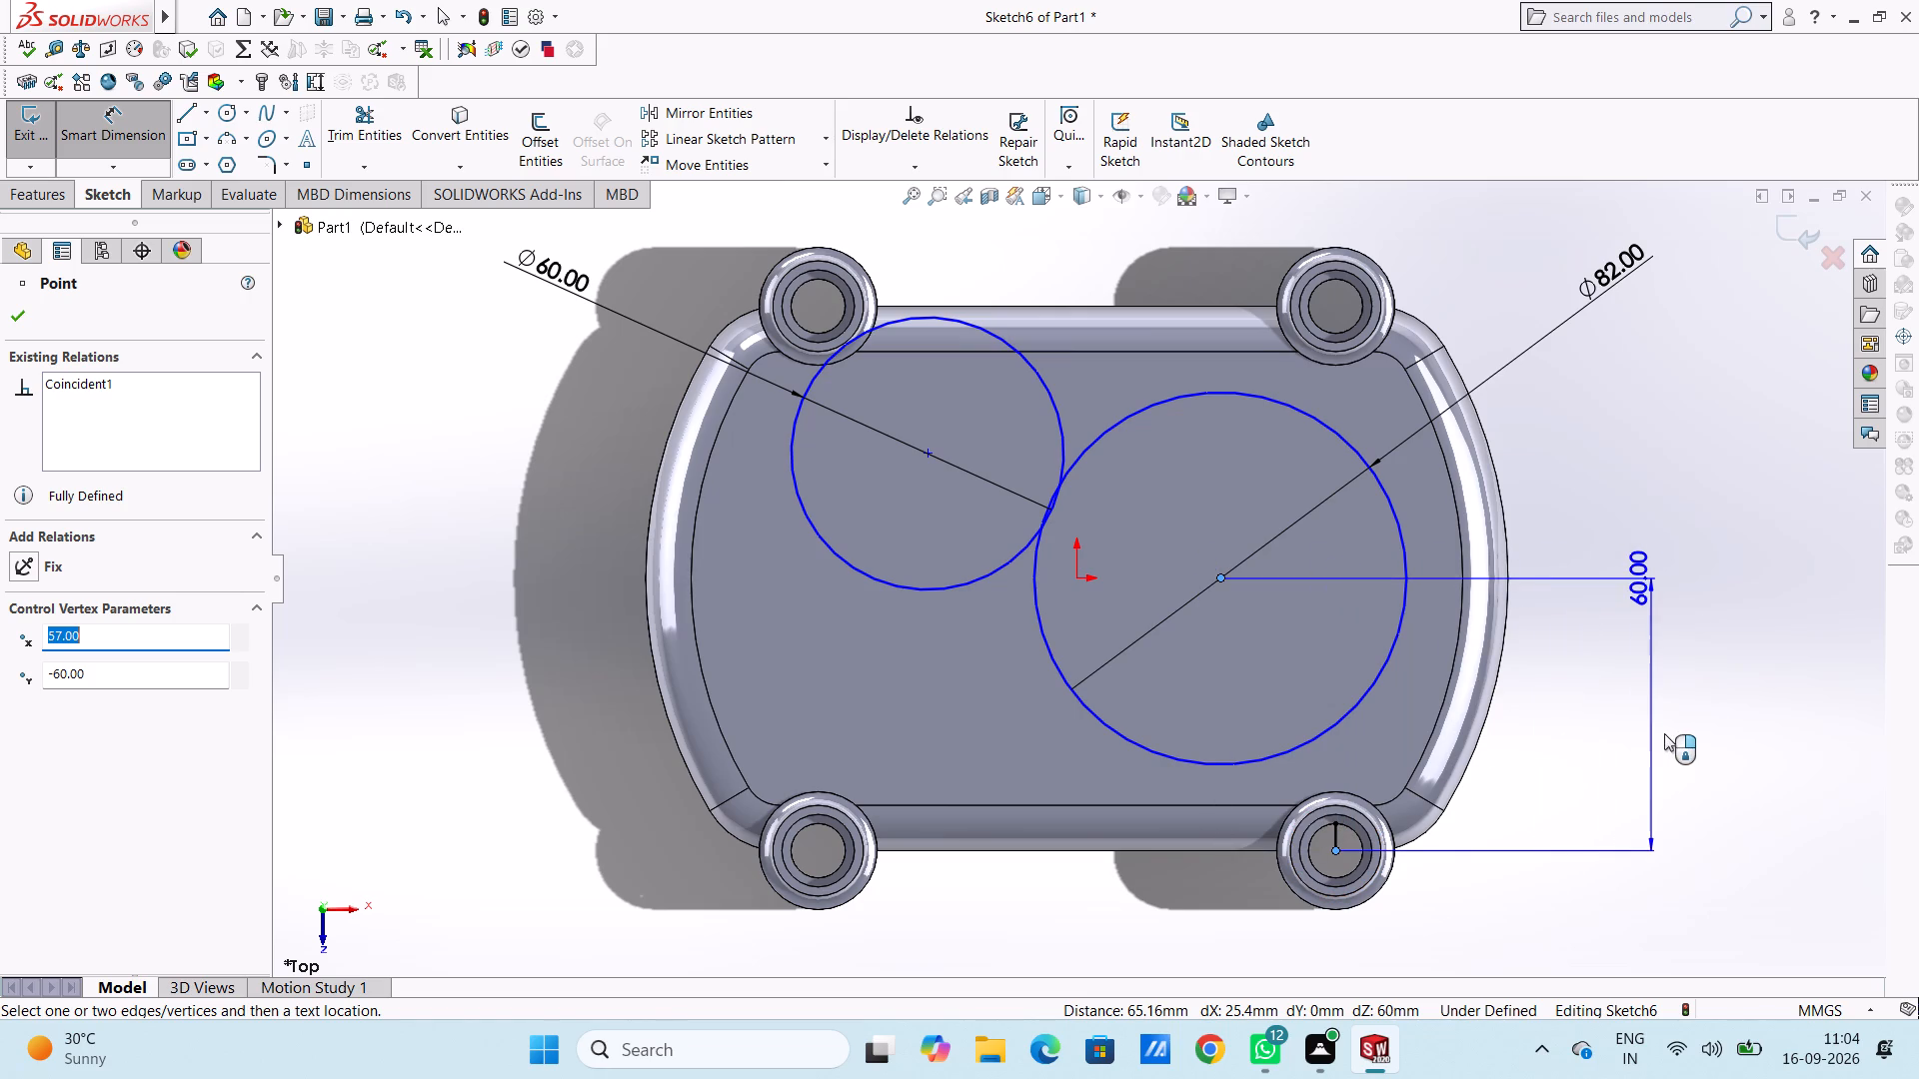
click(1706, 732)
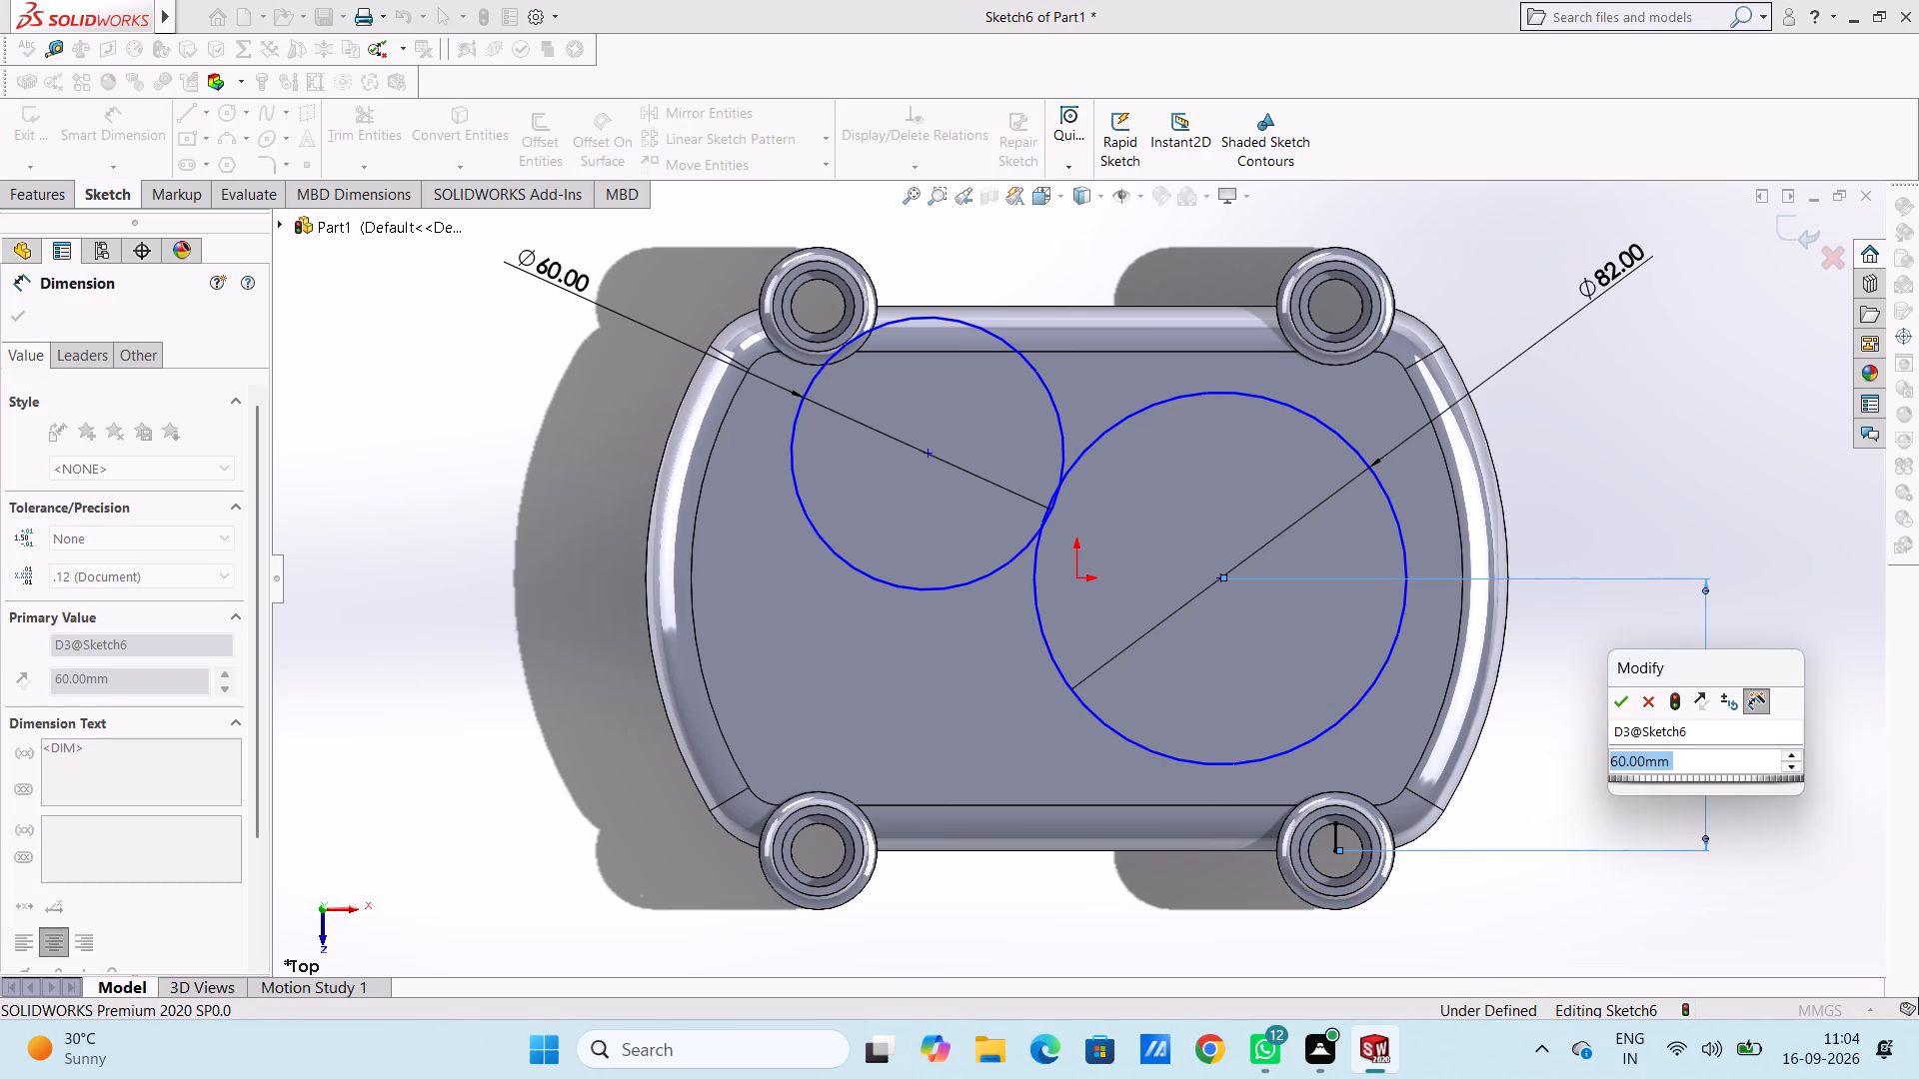
click(1626, 709)
click(1534, 318)
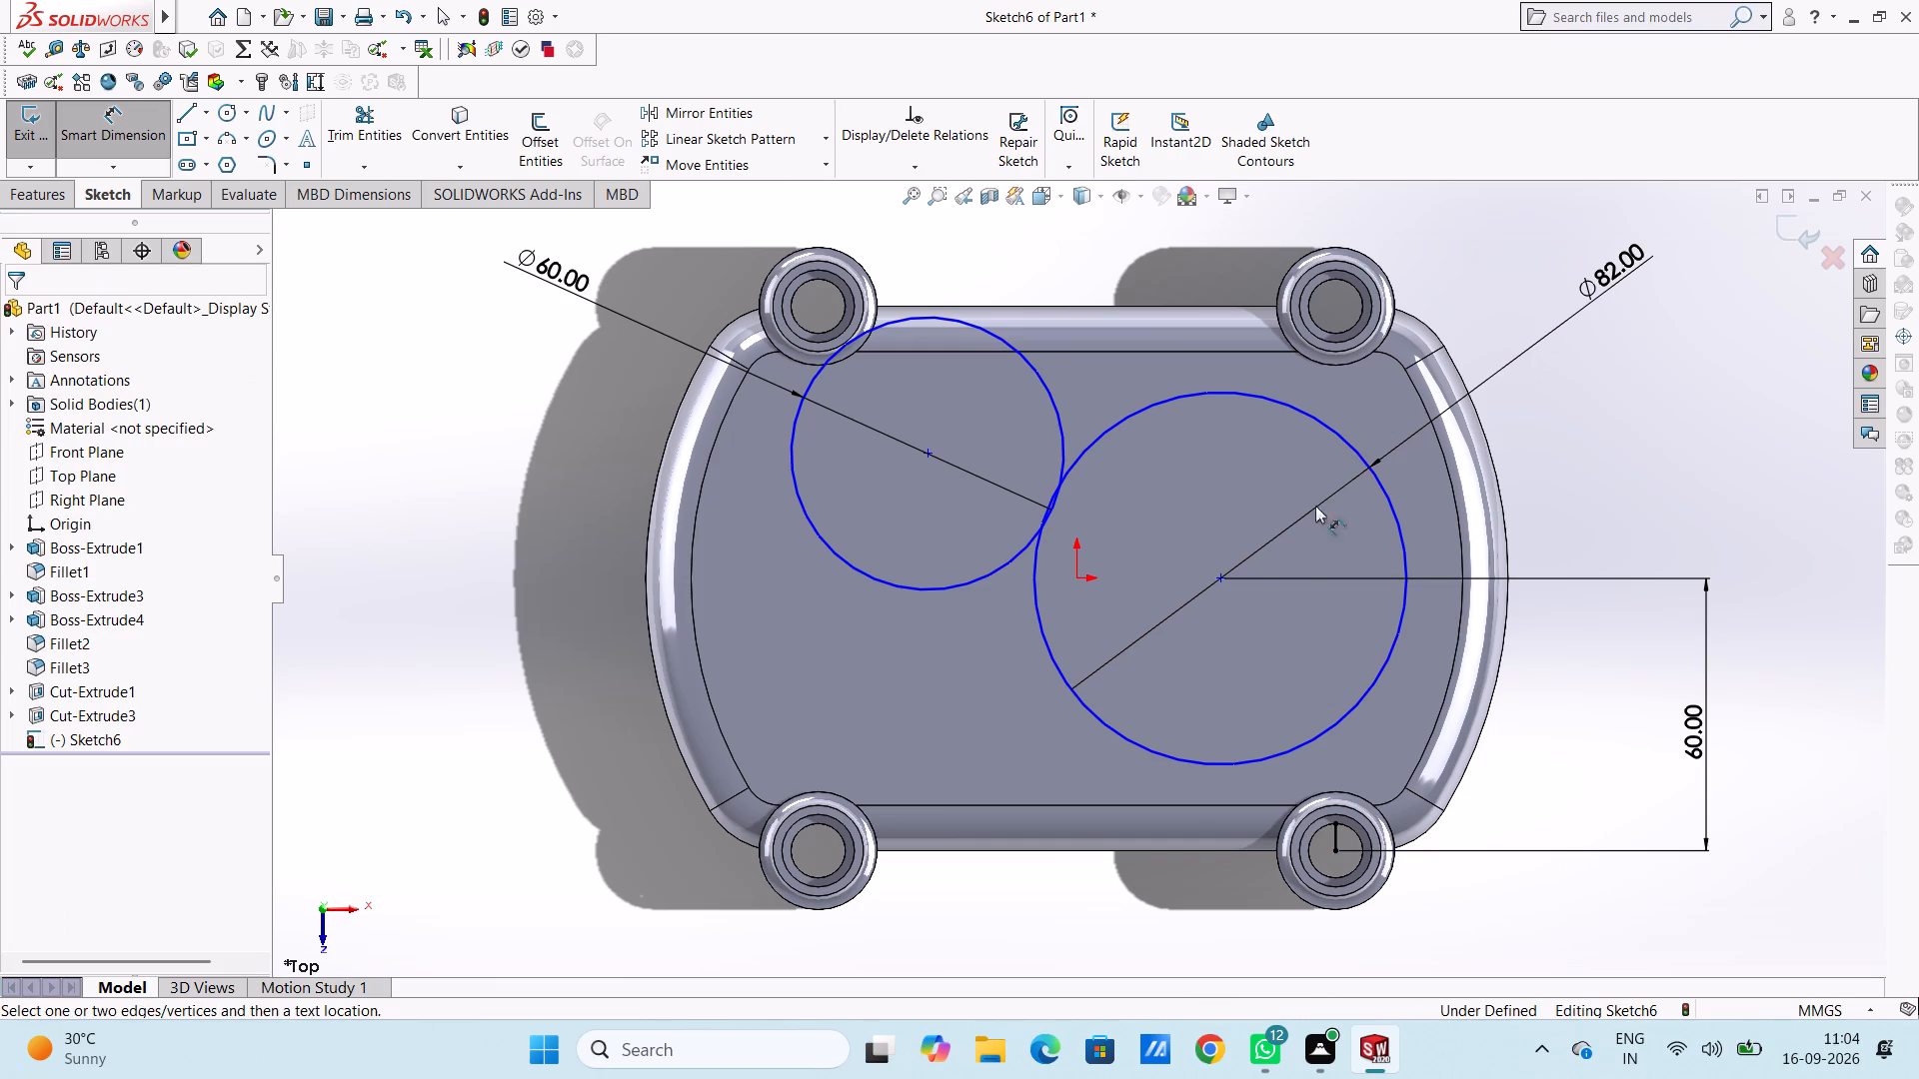
click(1222, 575)
click(1334, 852)
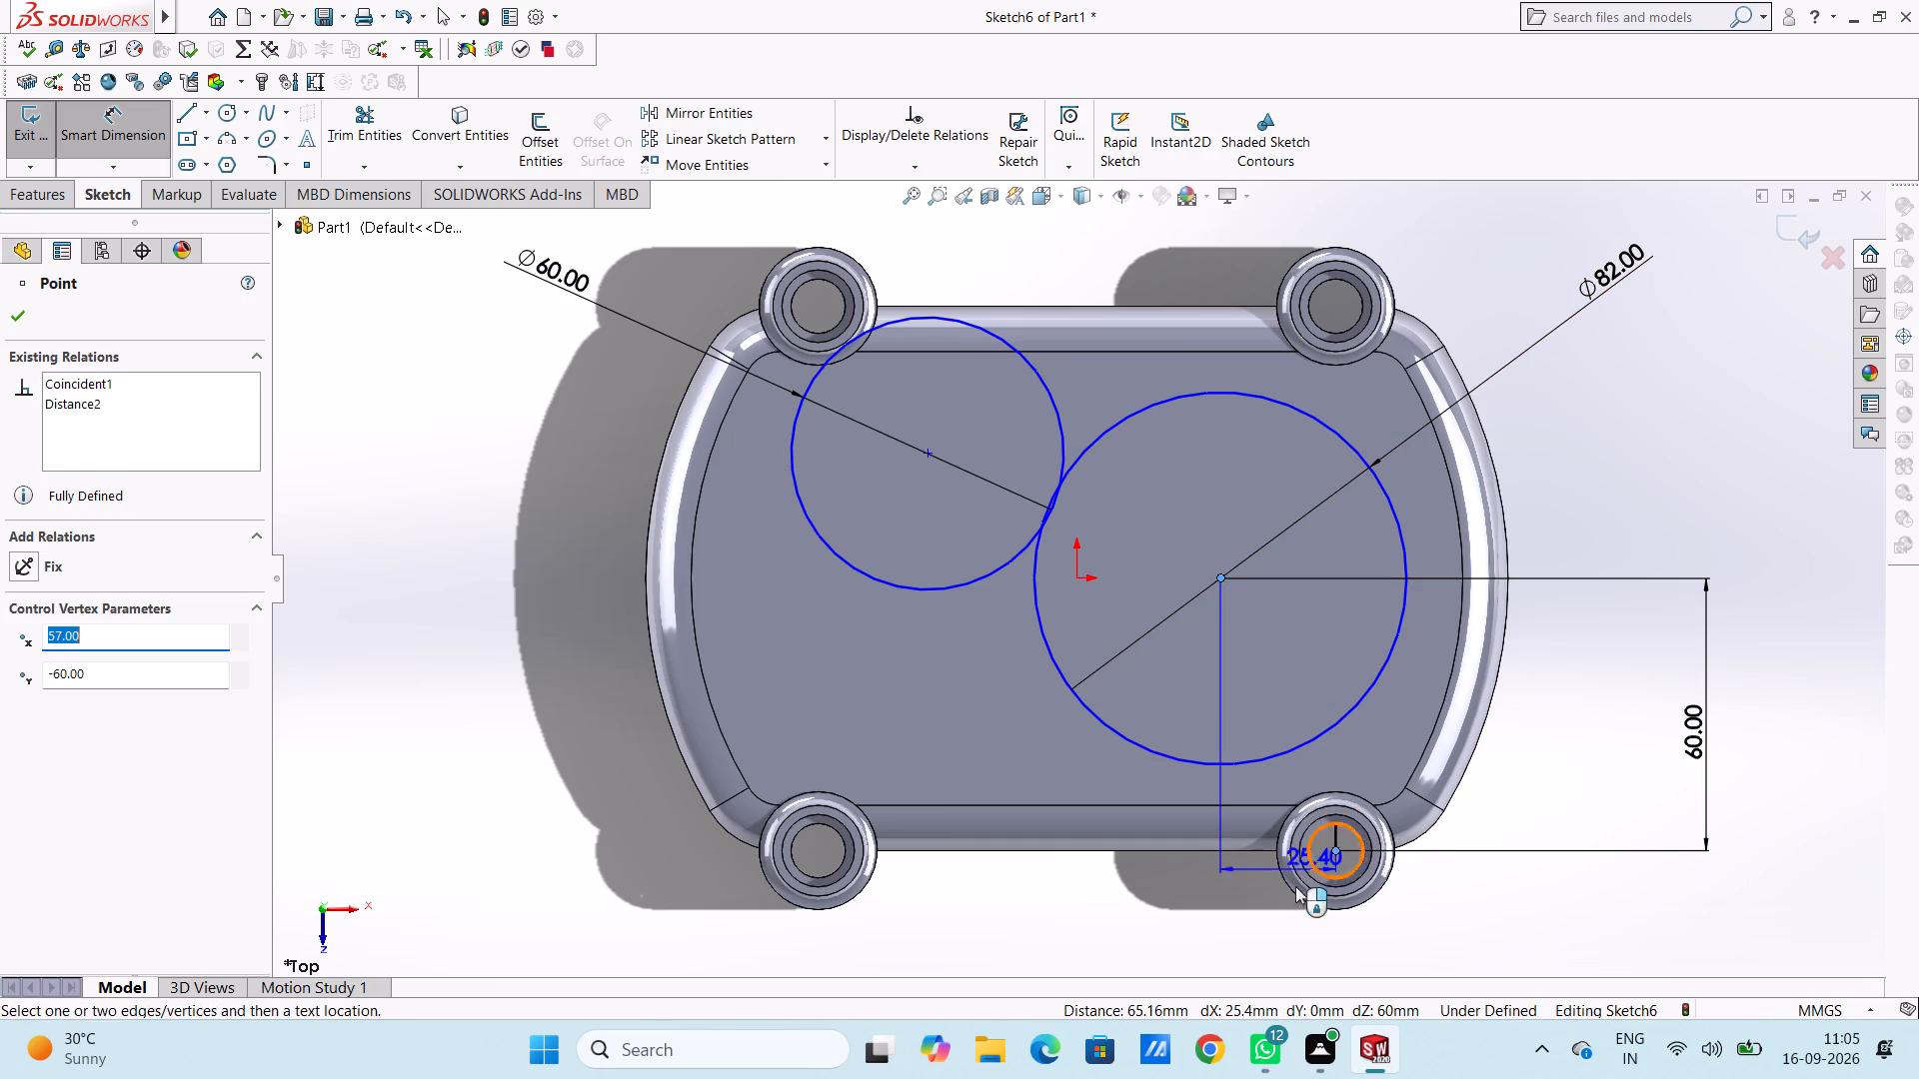
scroll(1289, 891, down, 2)
scroll(1288, 891, up, 4)
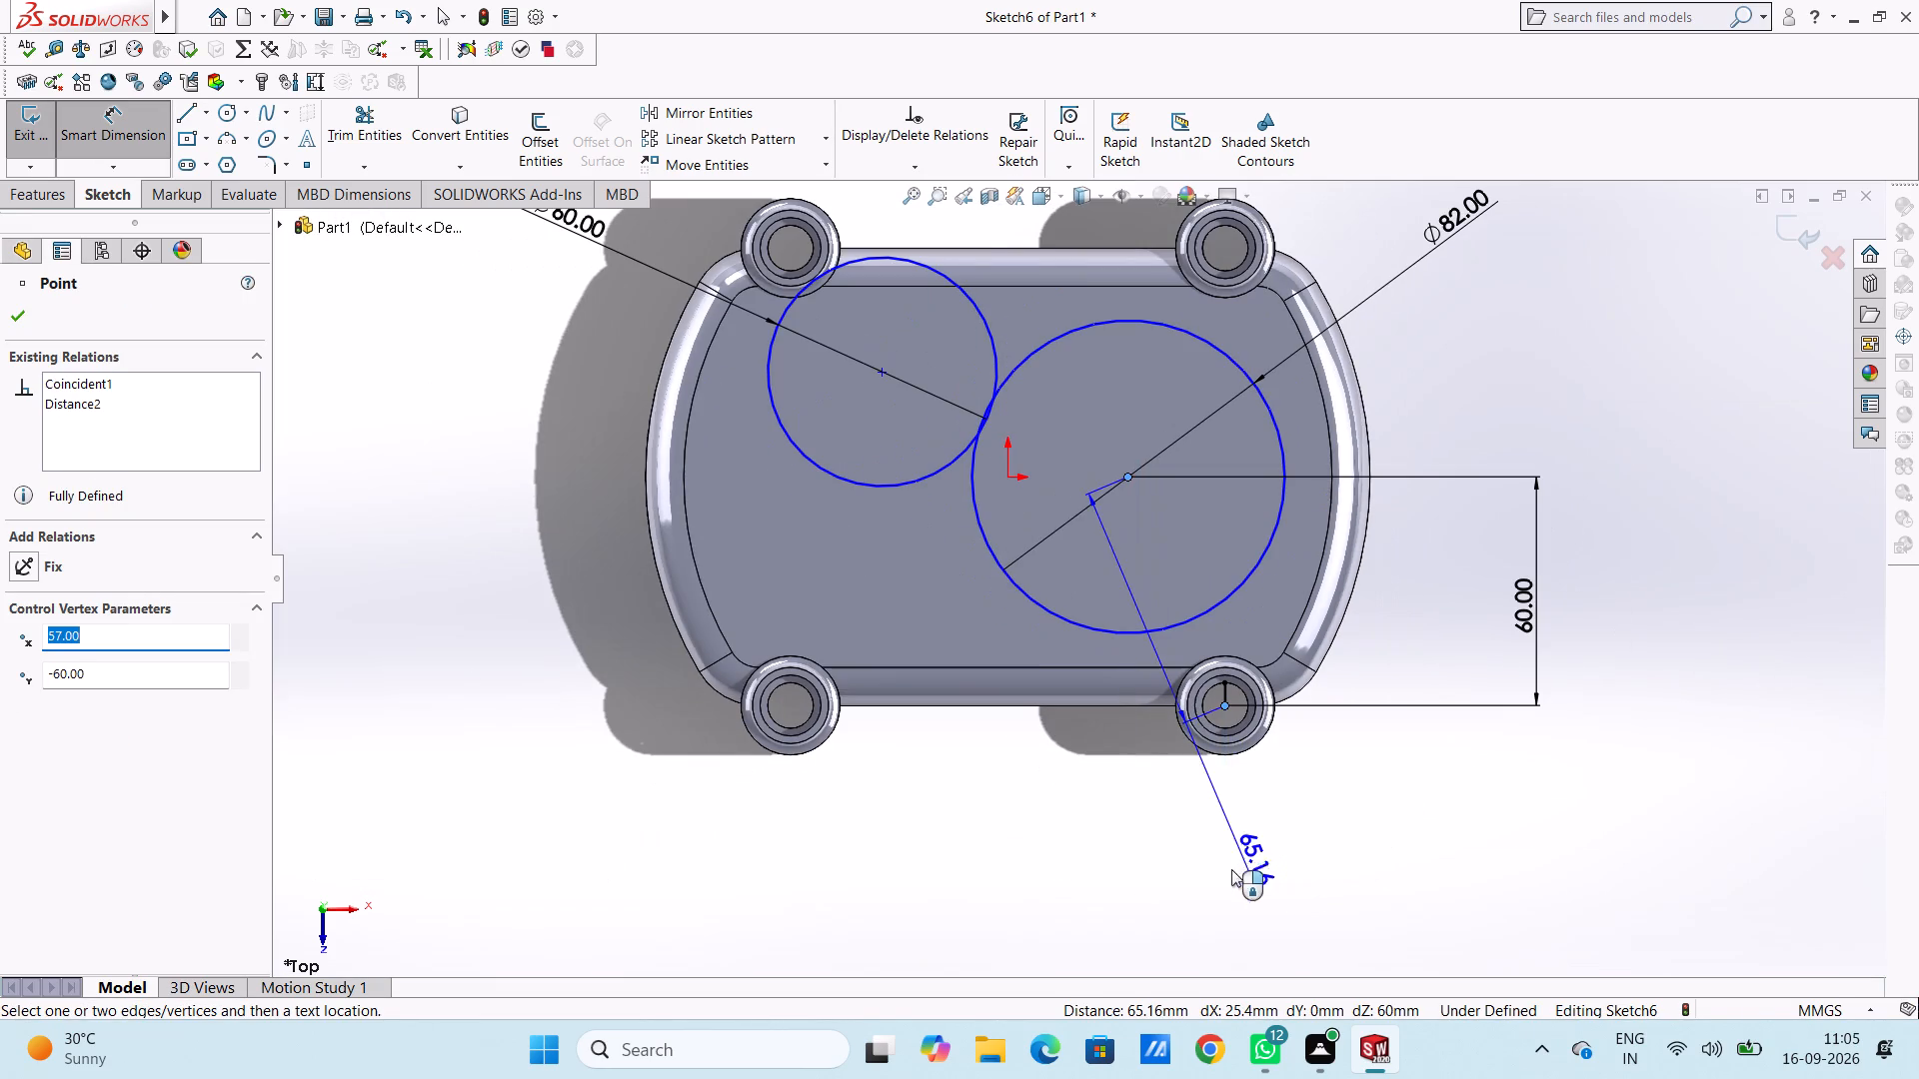
click(1176, 884)
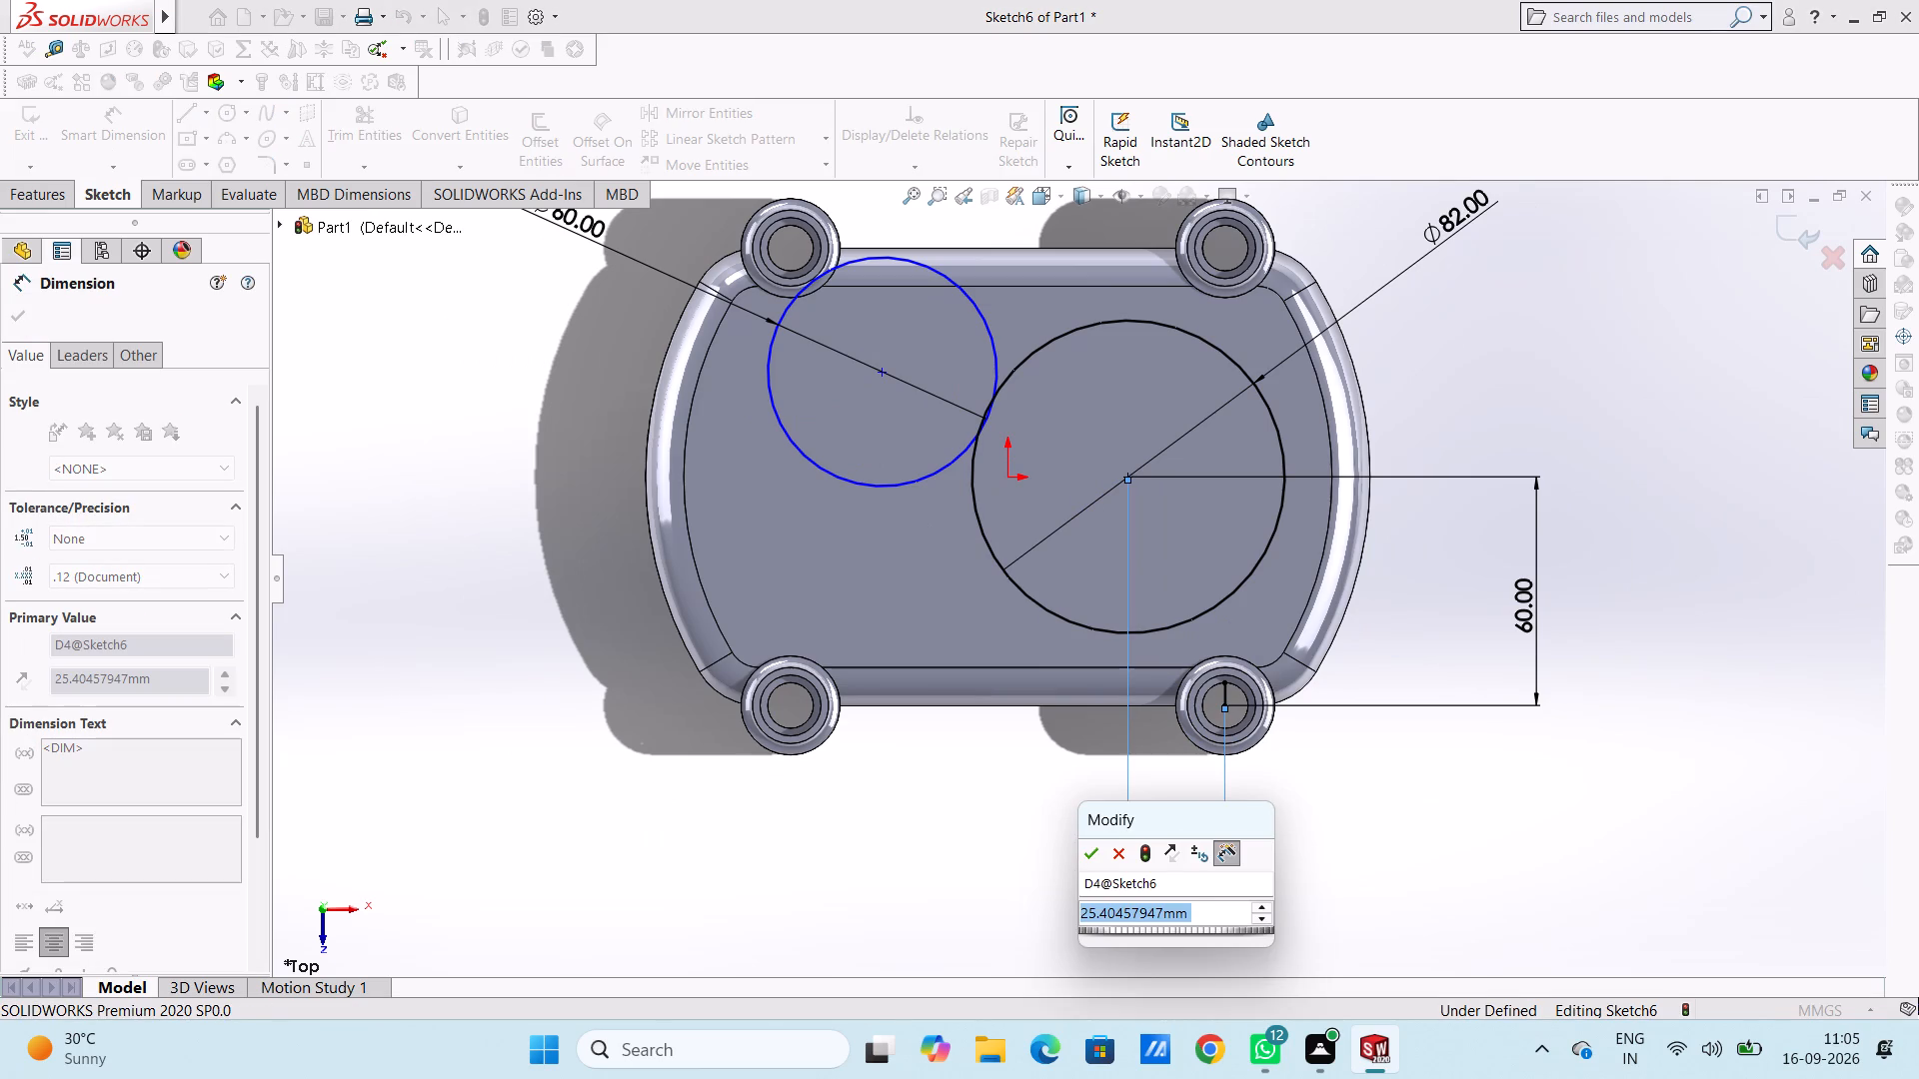
text(17)
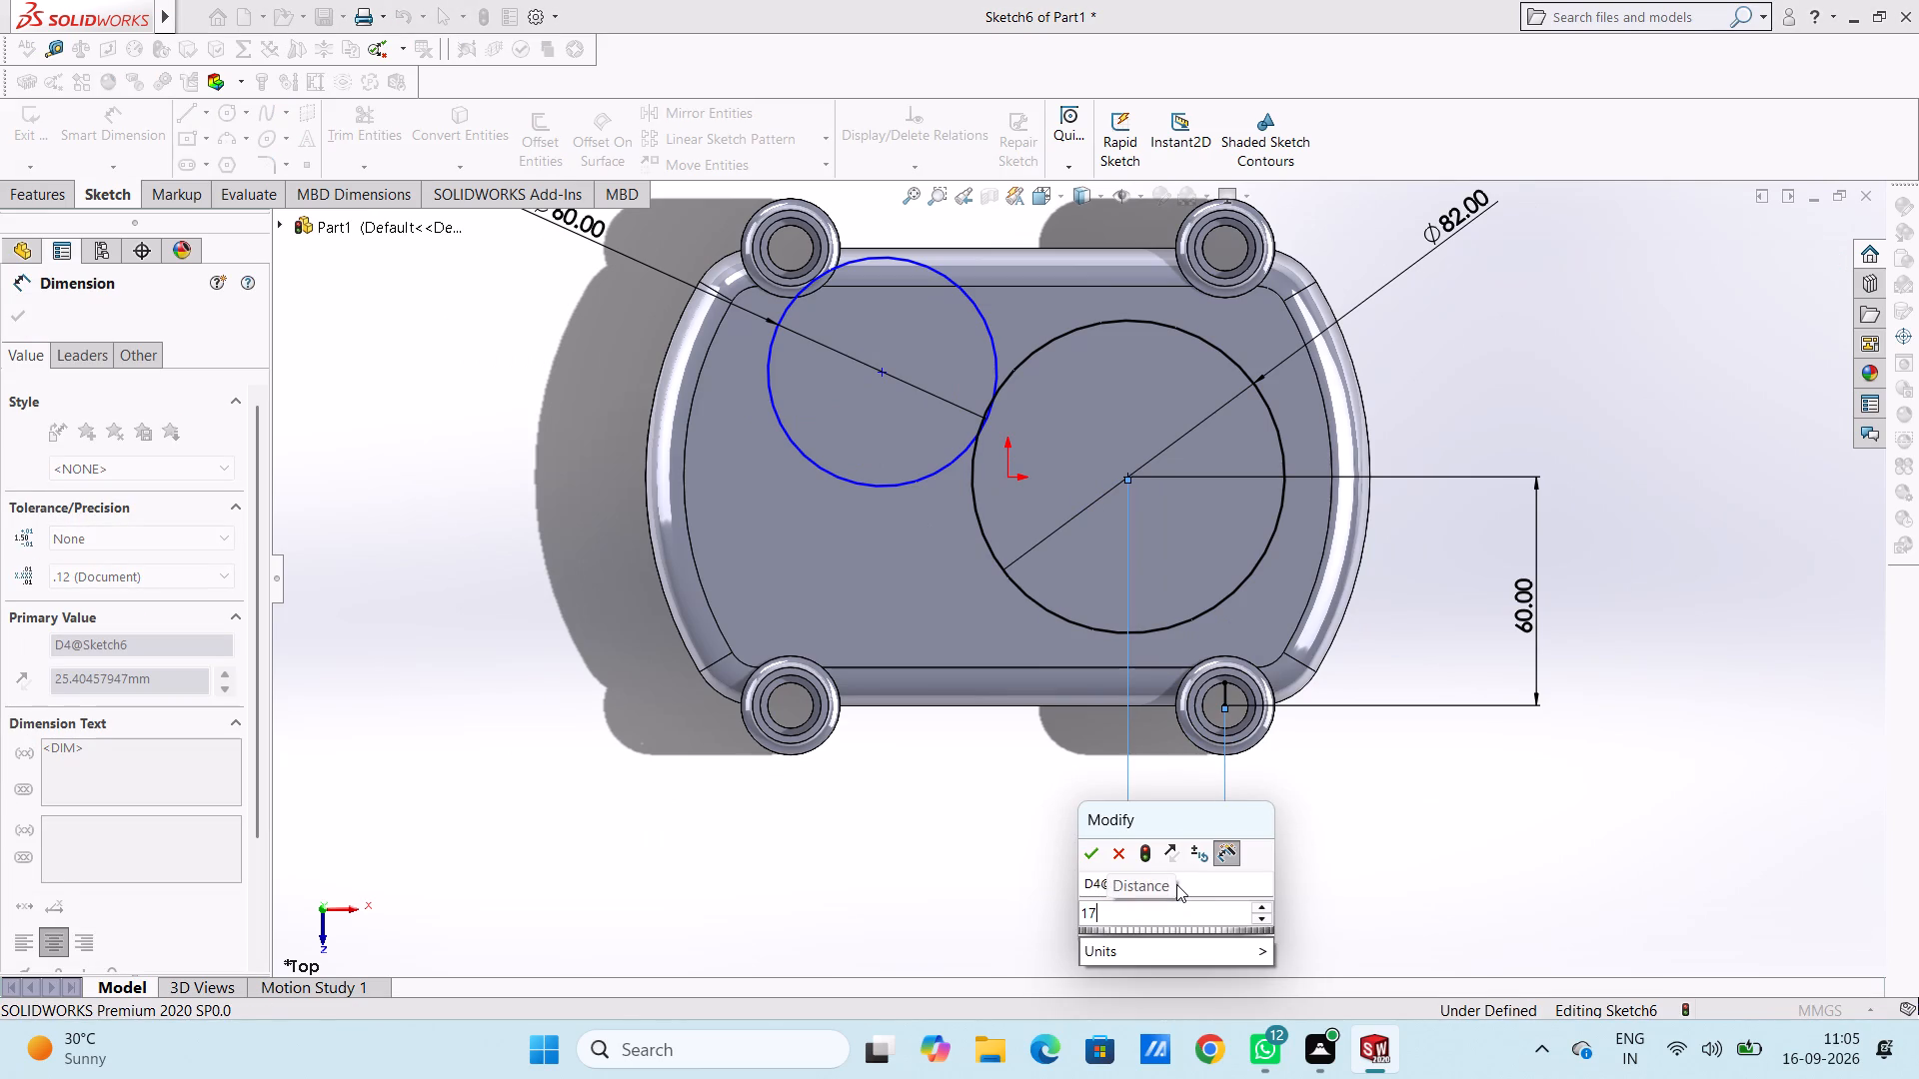
key(Return)
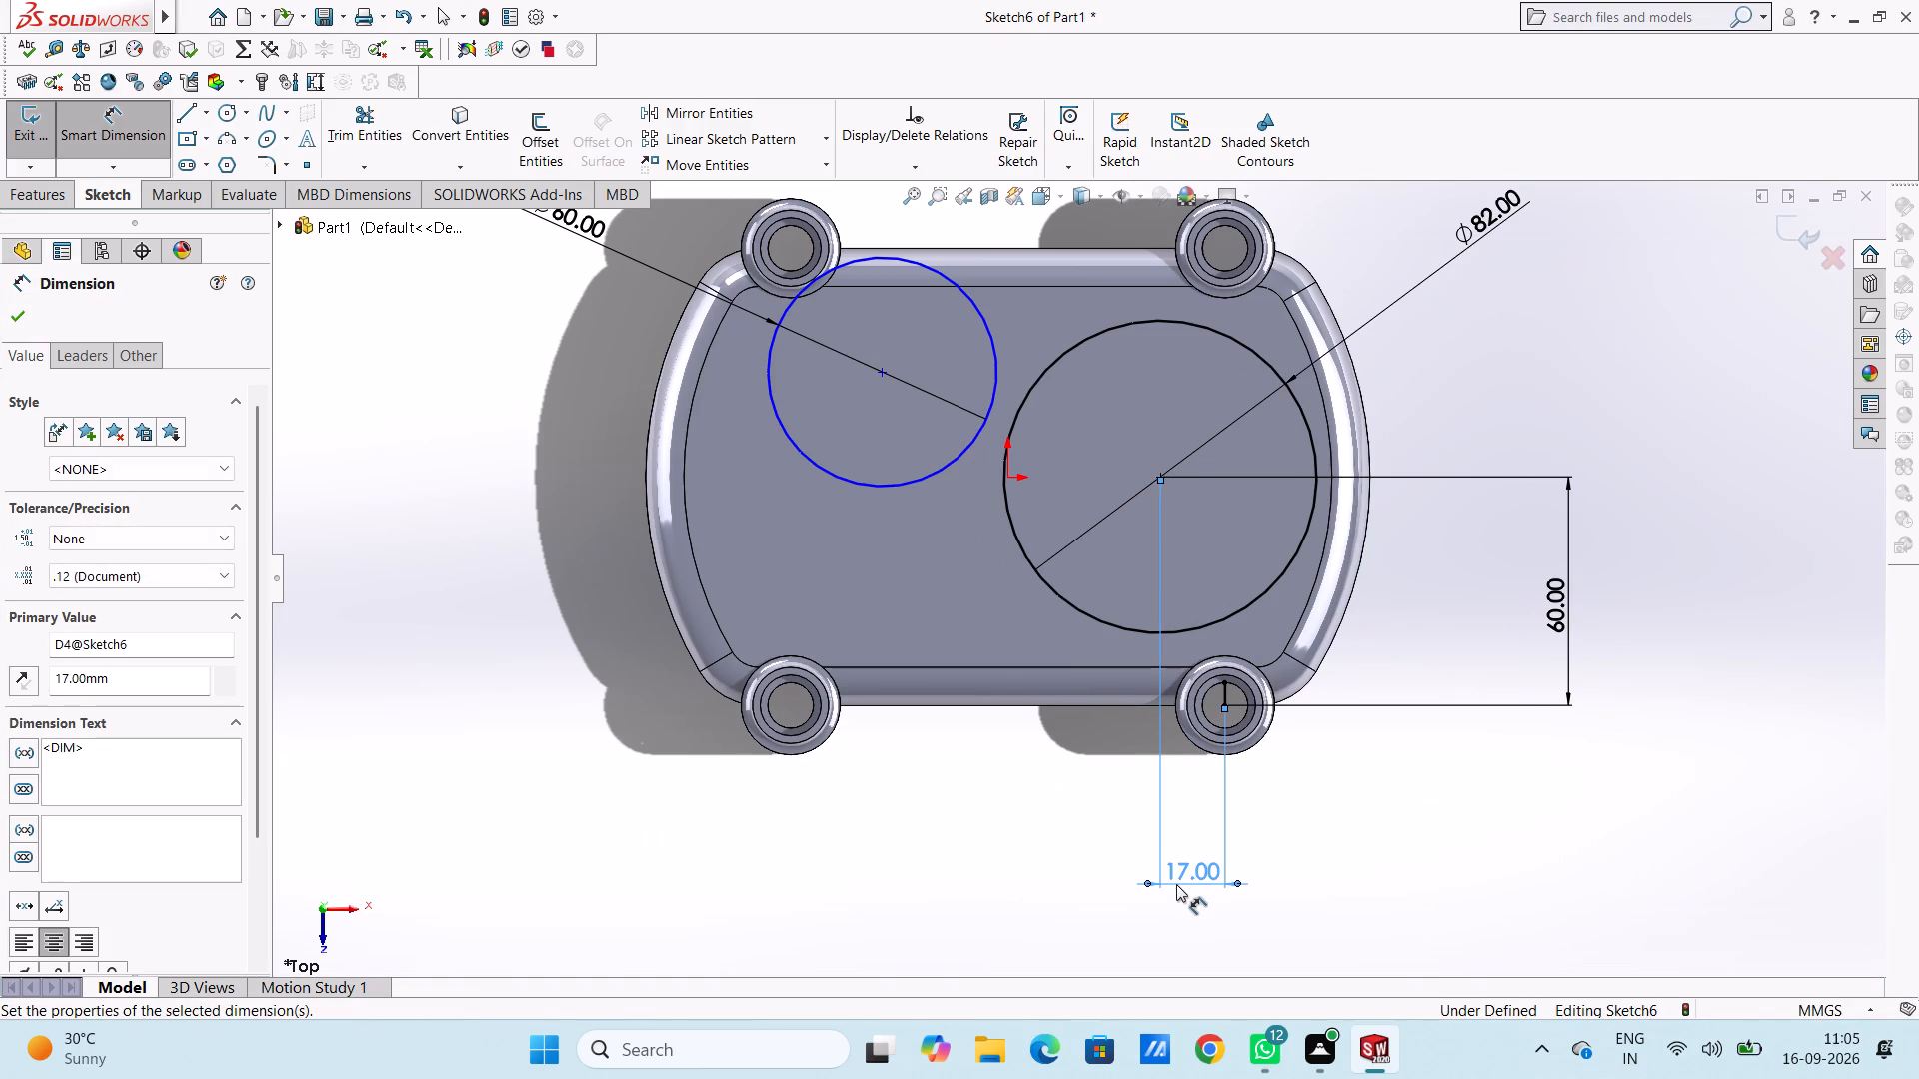
click(1372, 814)
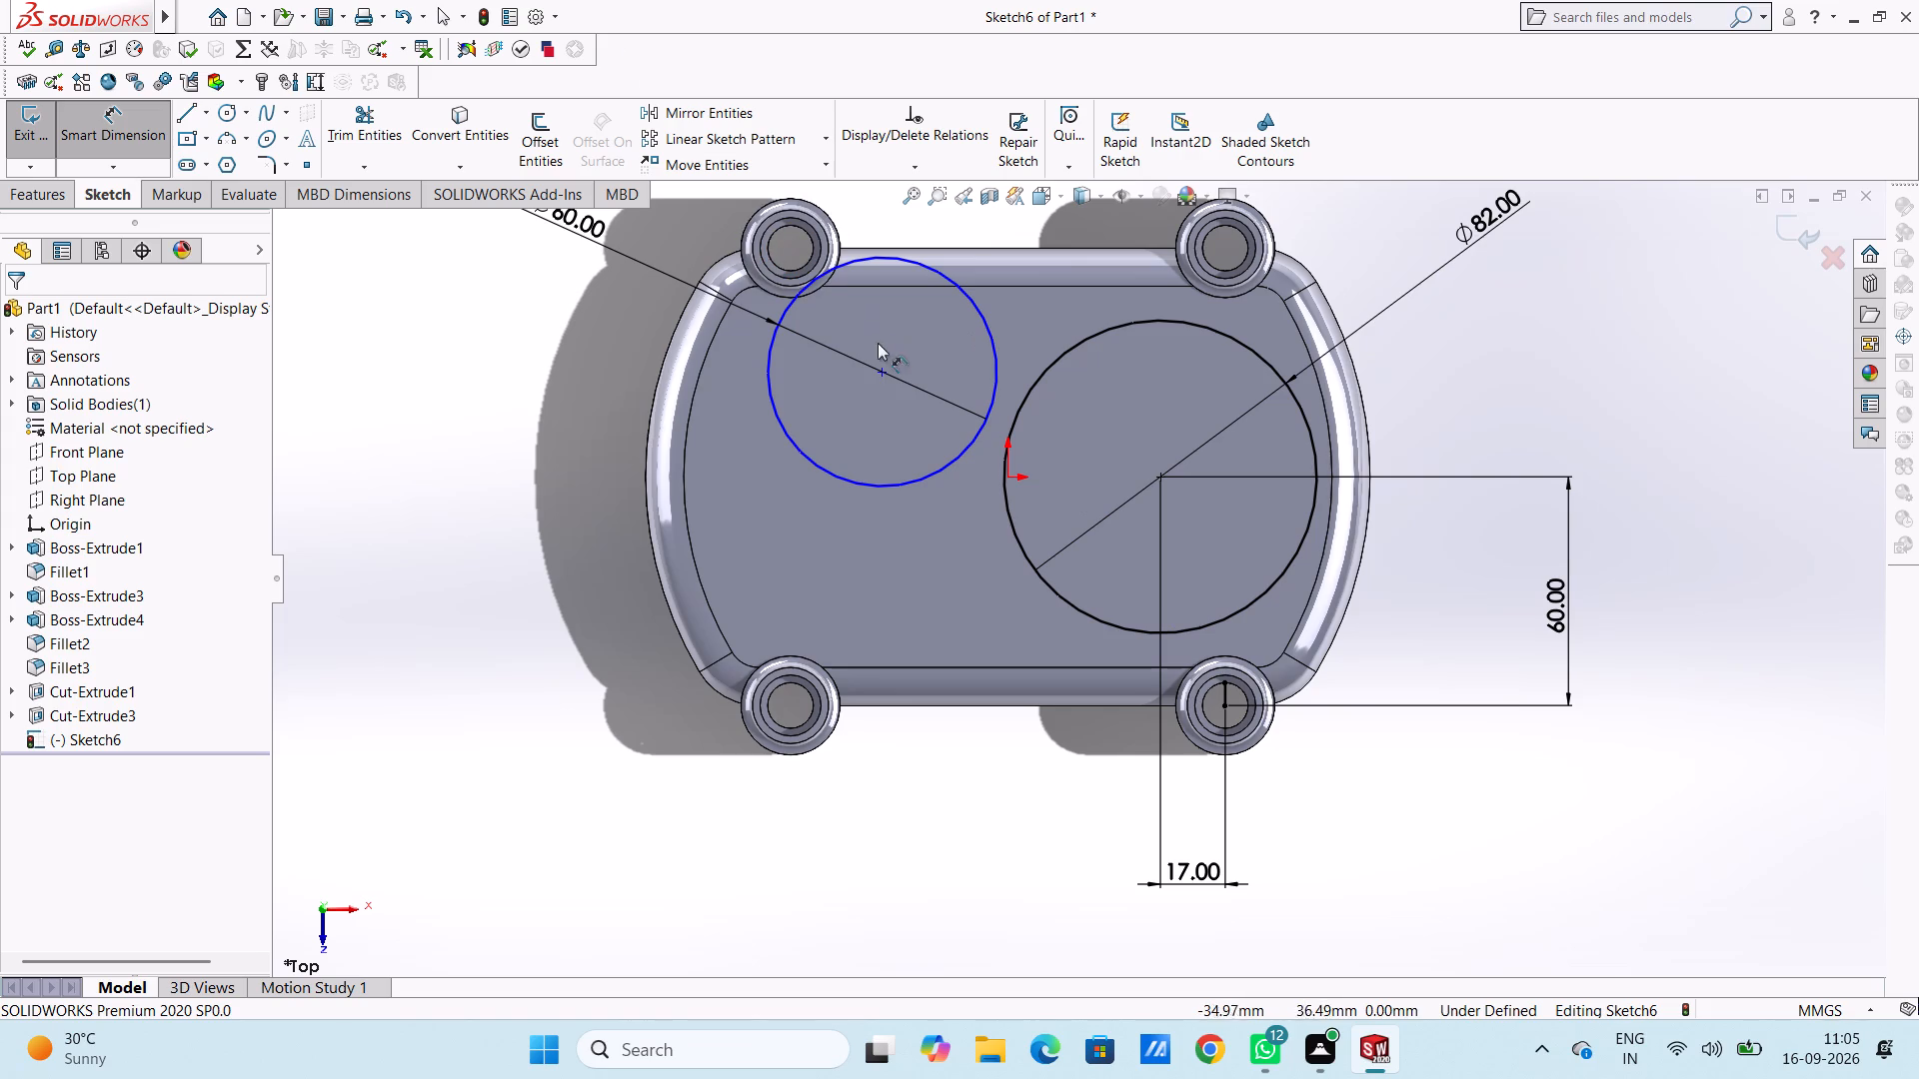
Dimension the 60 mm circle's centre 60 mm horizontally and 15 mm vertically from the 82 mm circle's centre.
click(887, 369)
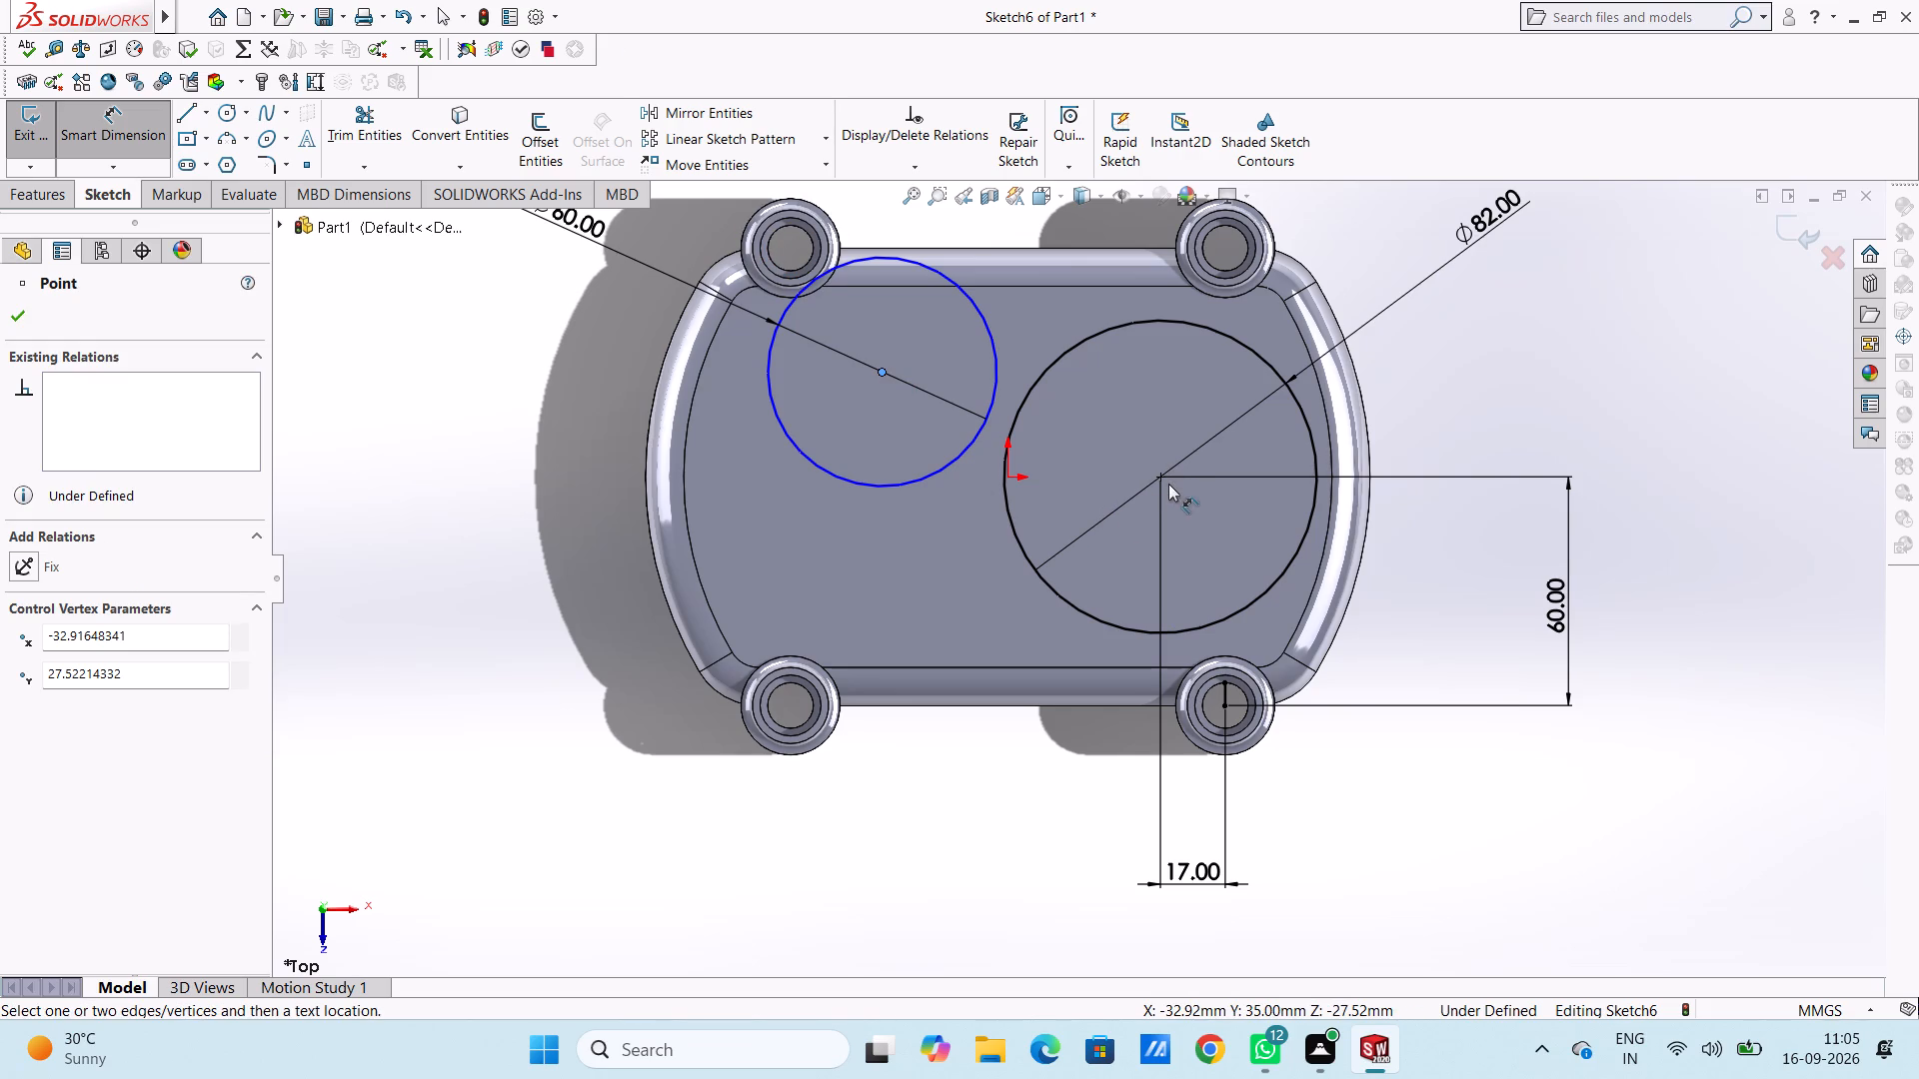
click(1166, 475)
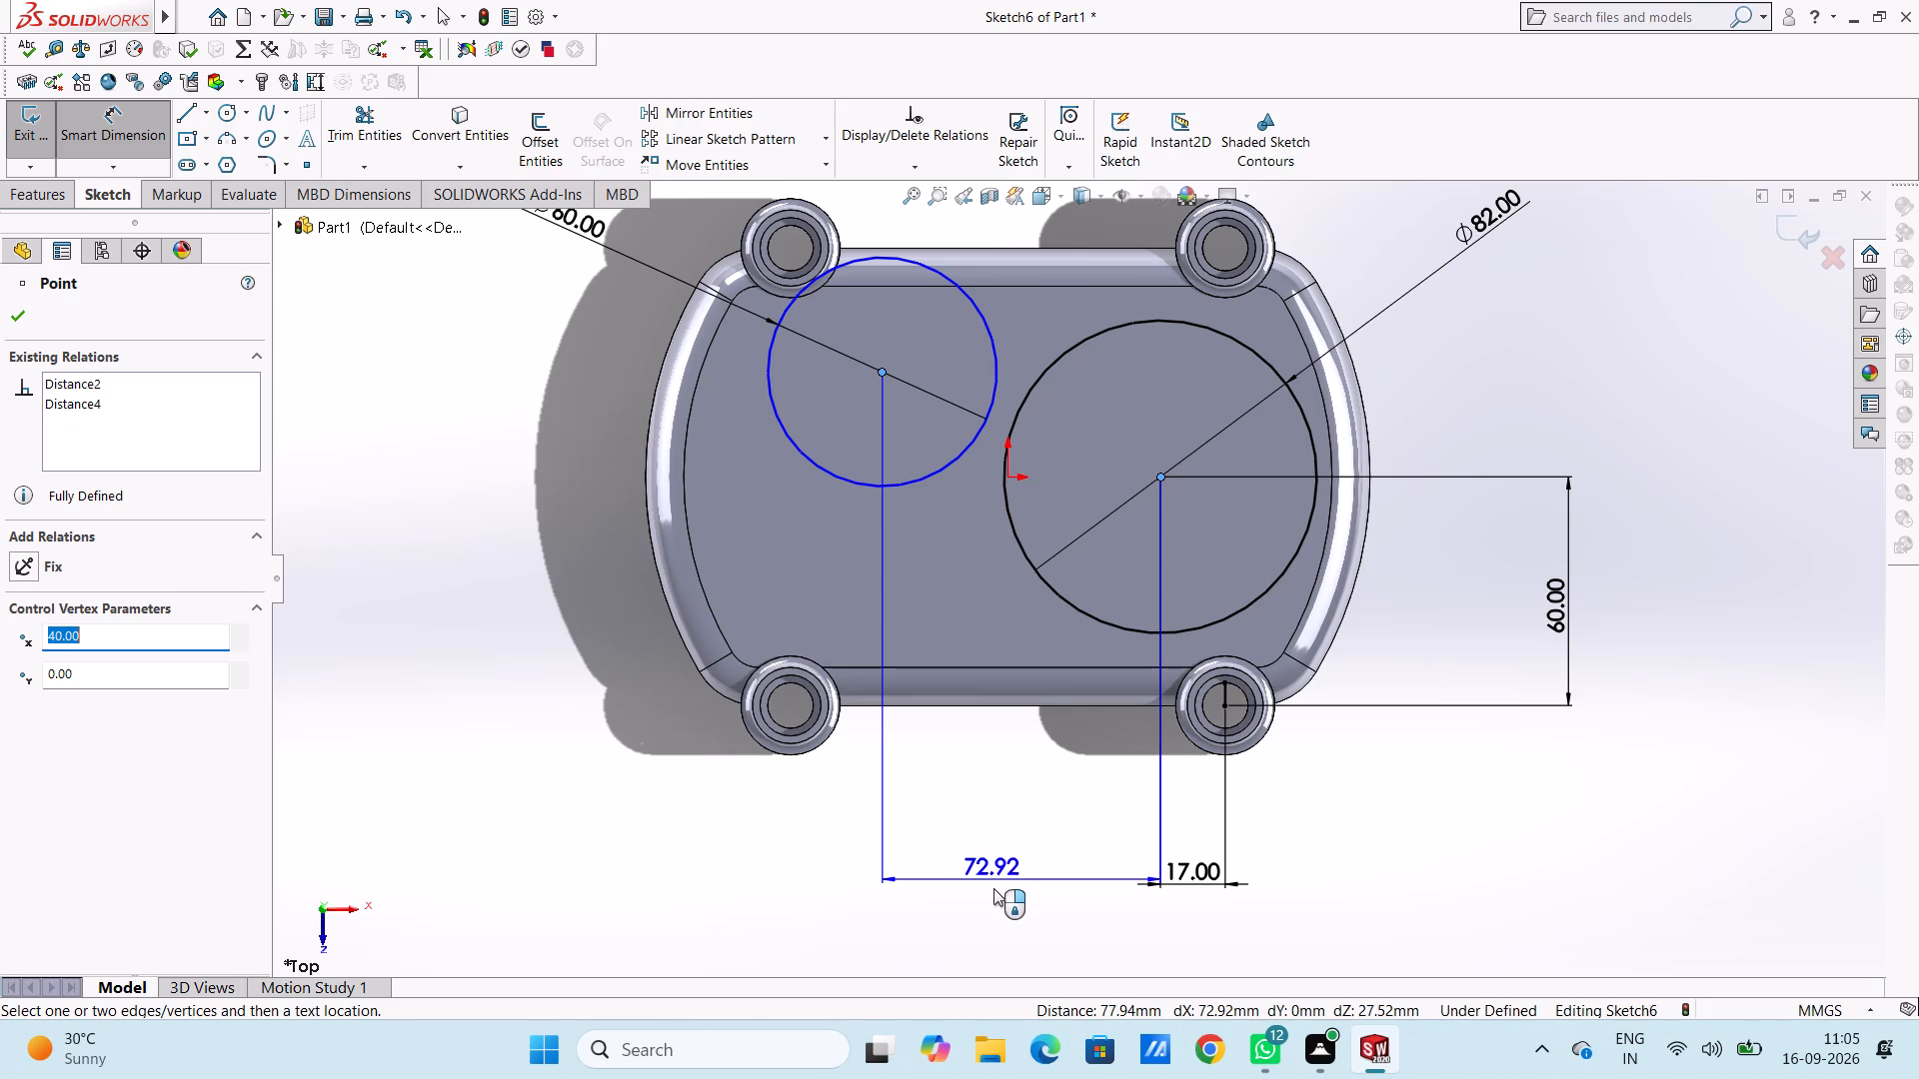
click(993, 883)
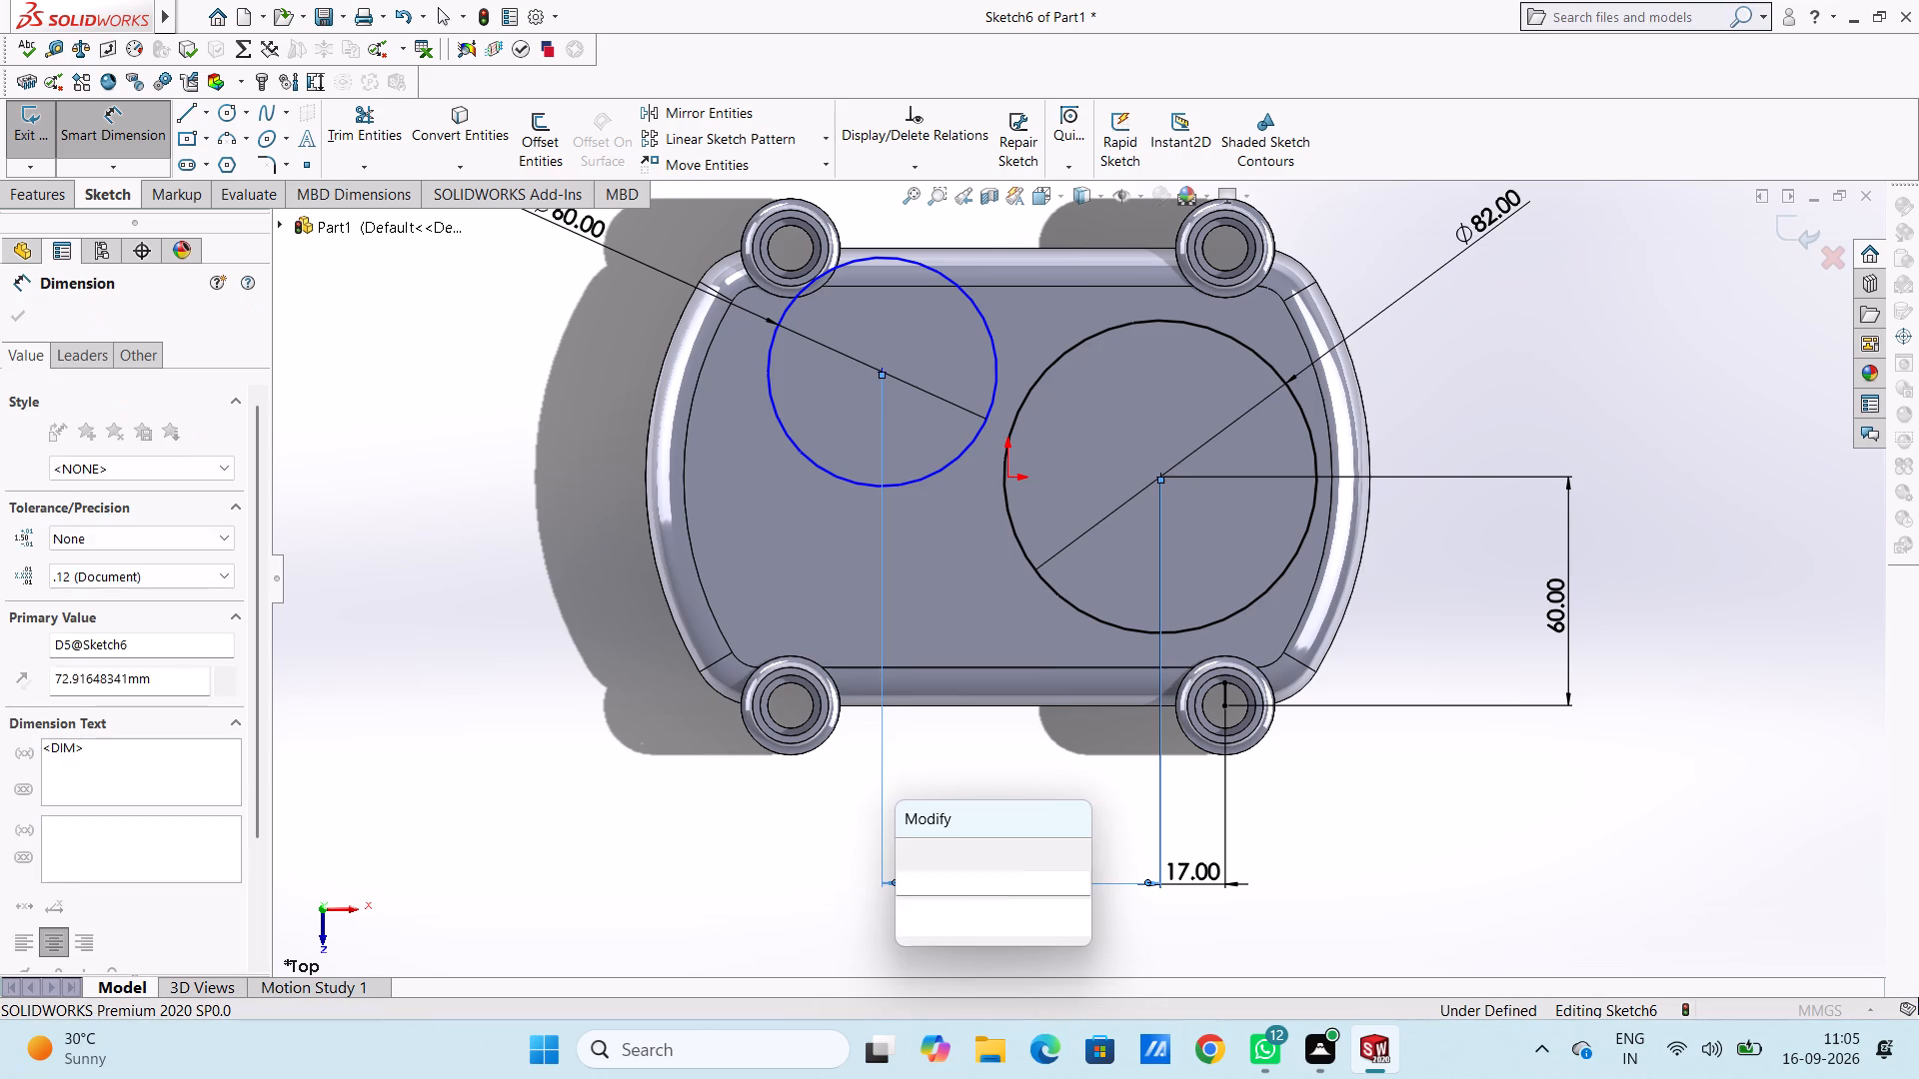
text(60)
key(Return)
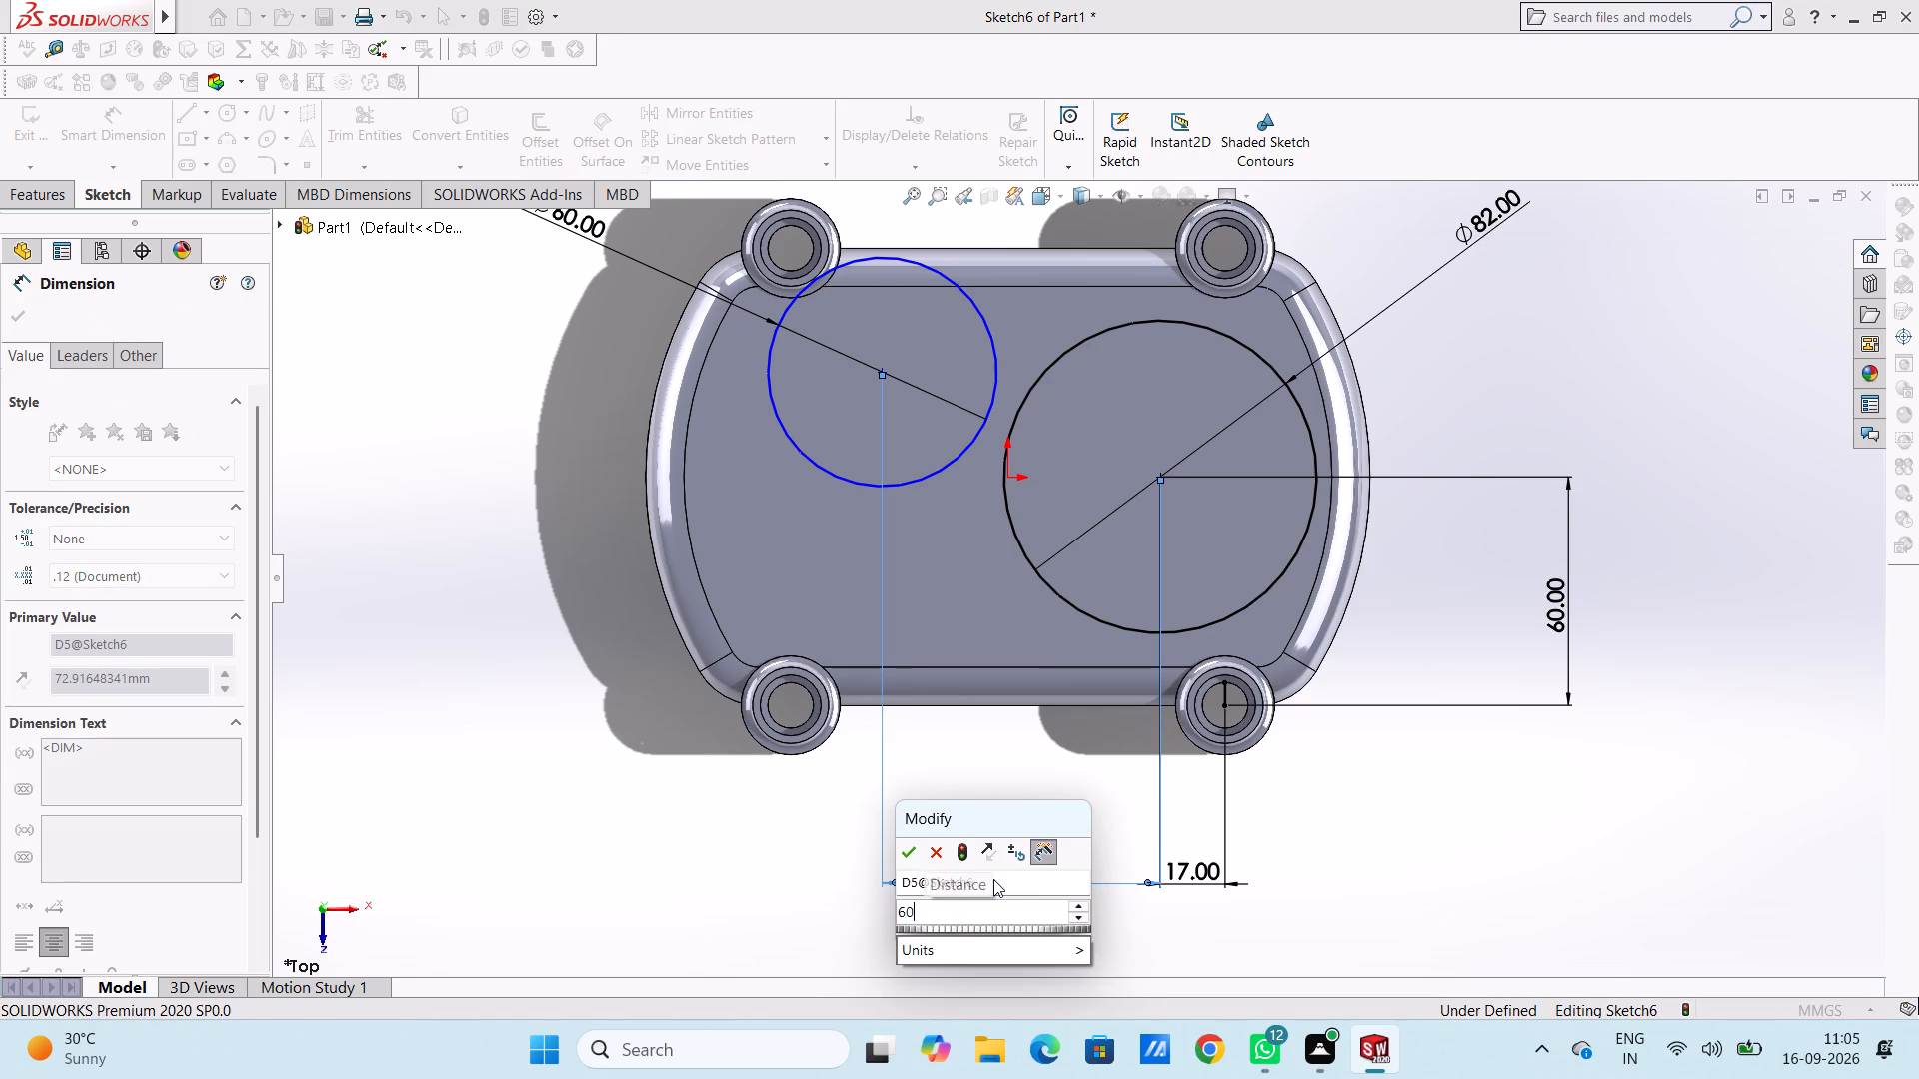
click(1040, 794)
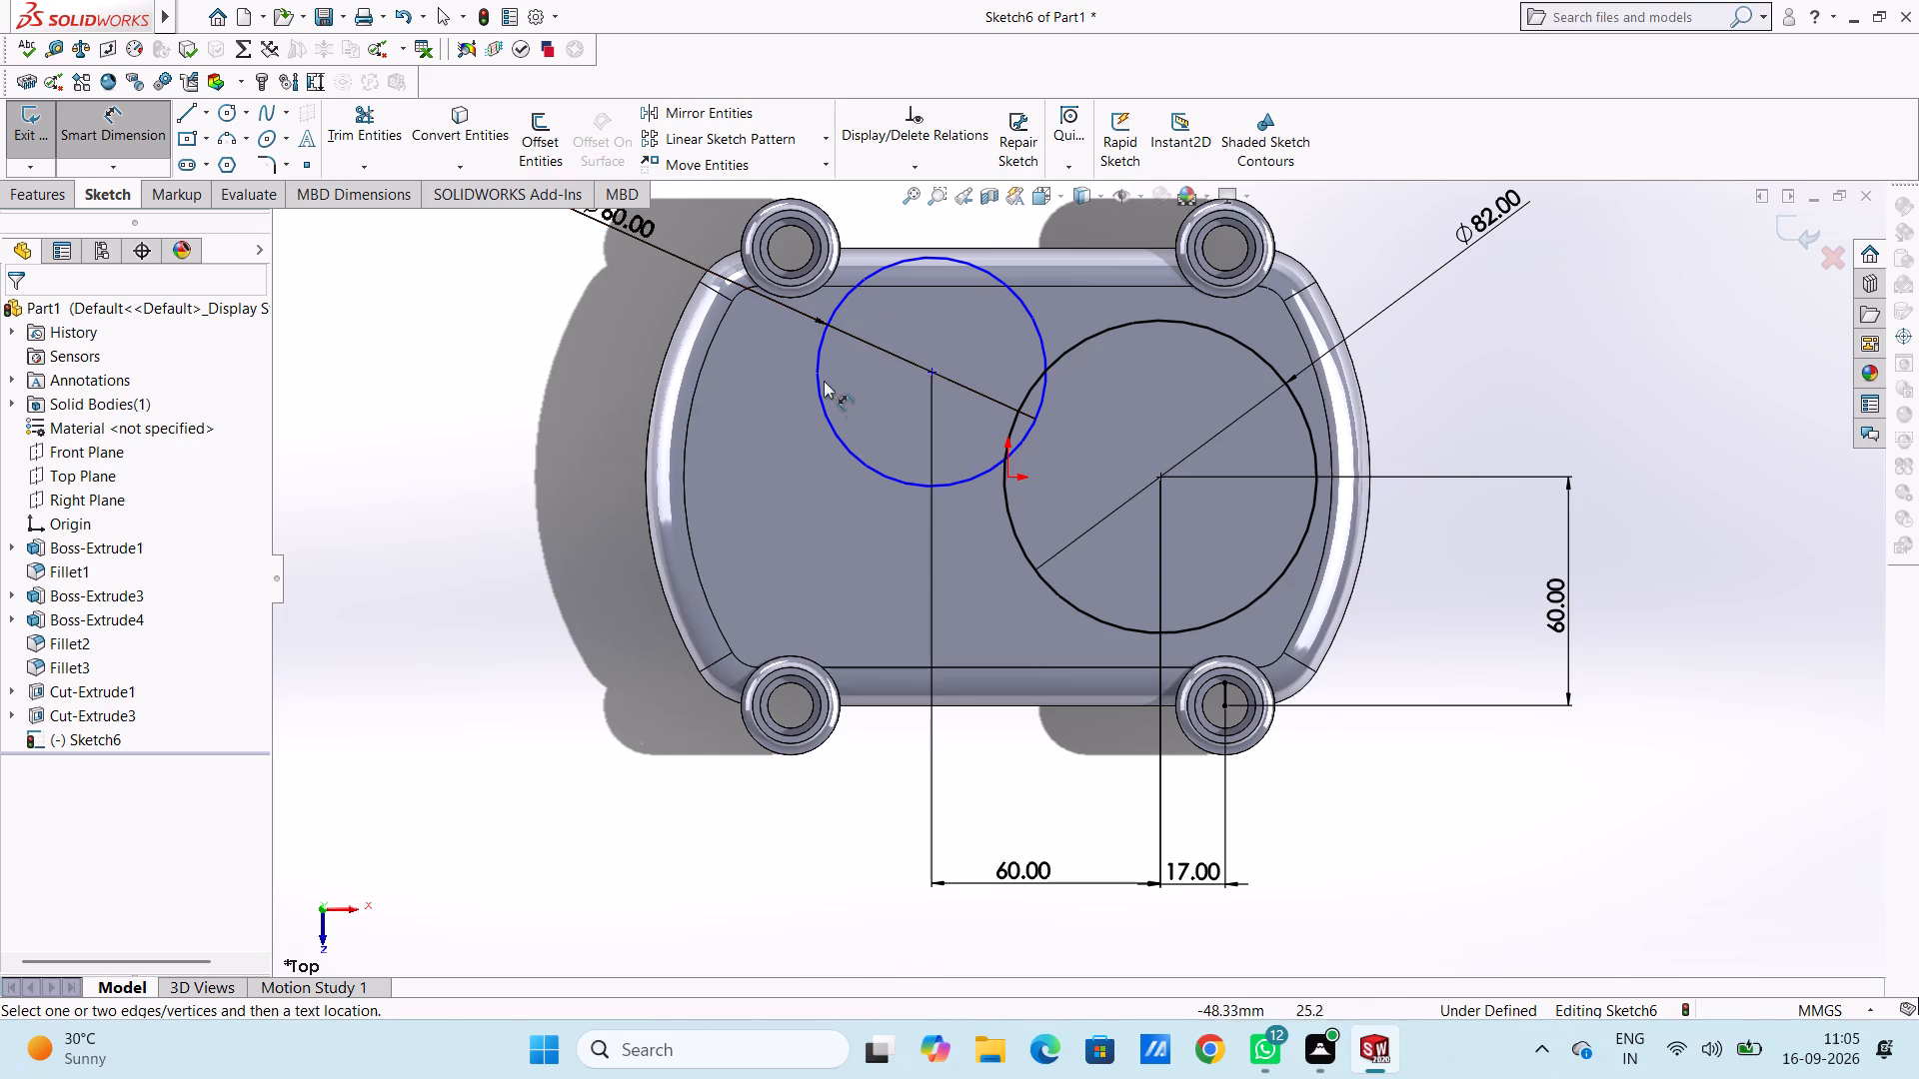
click(934, 371)
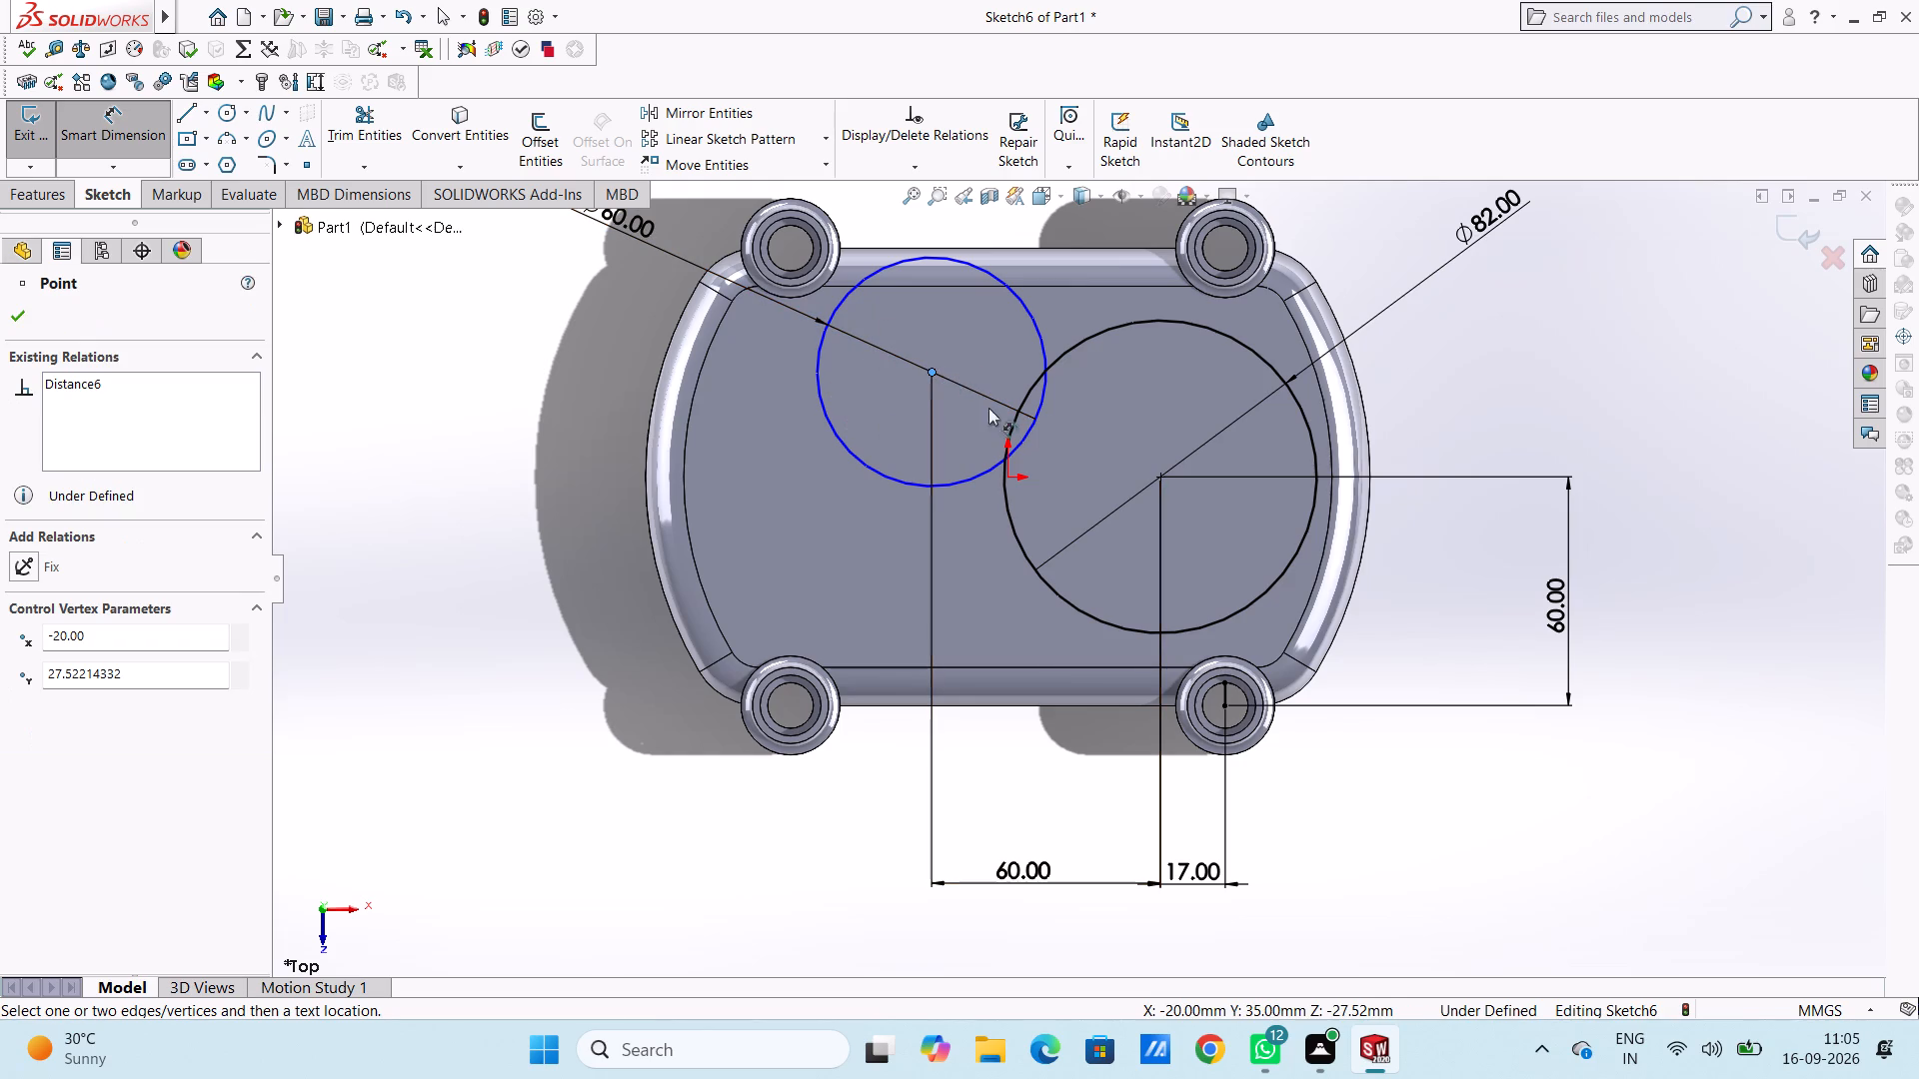
click(1159, 475)
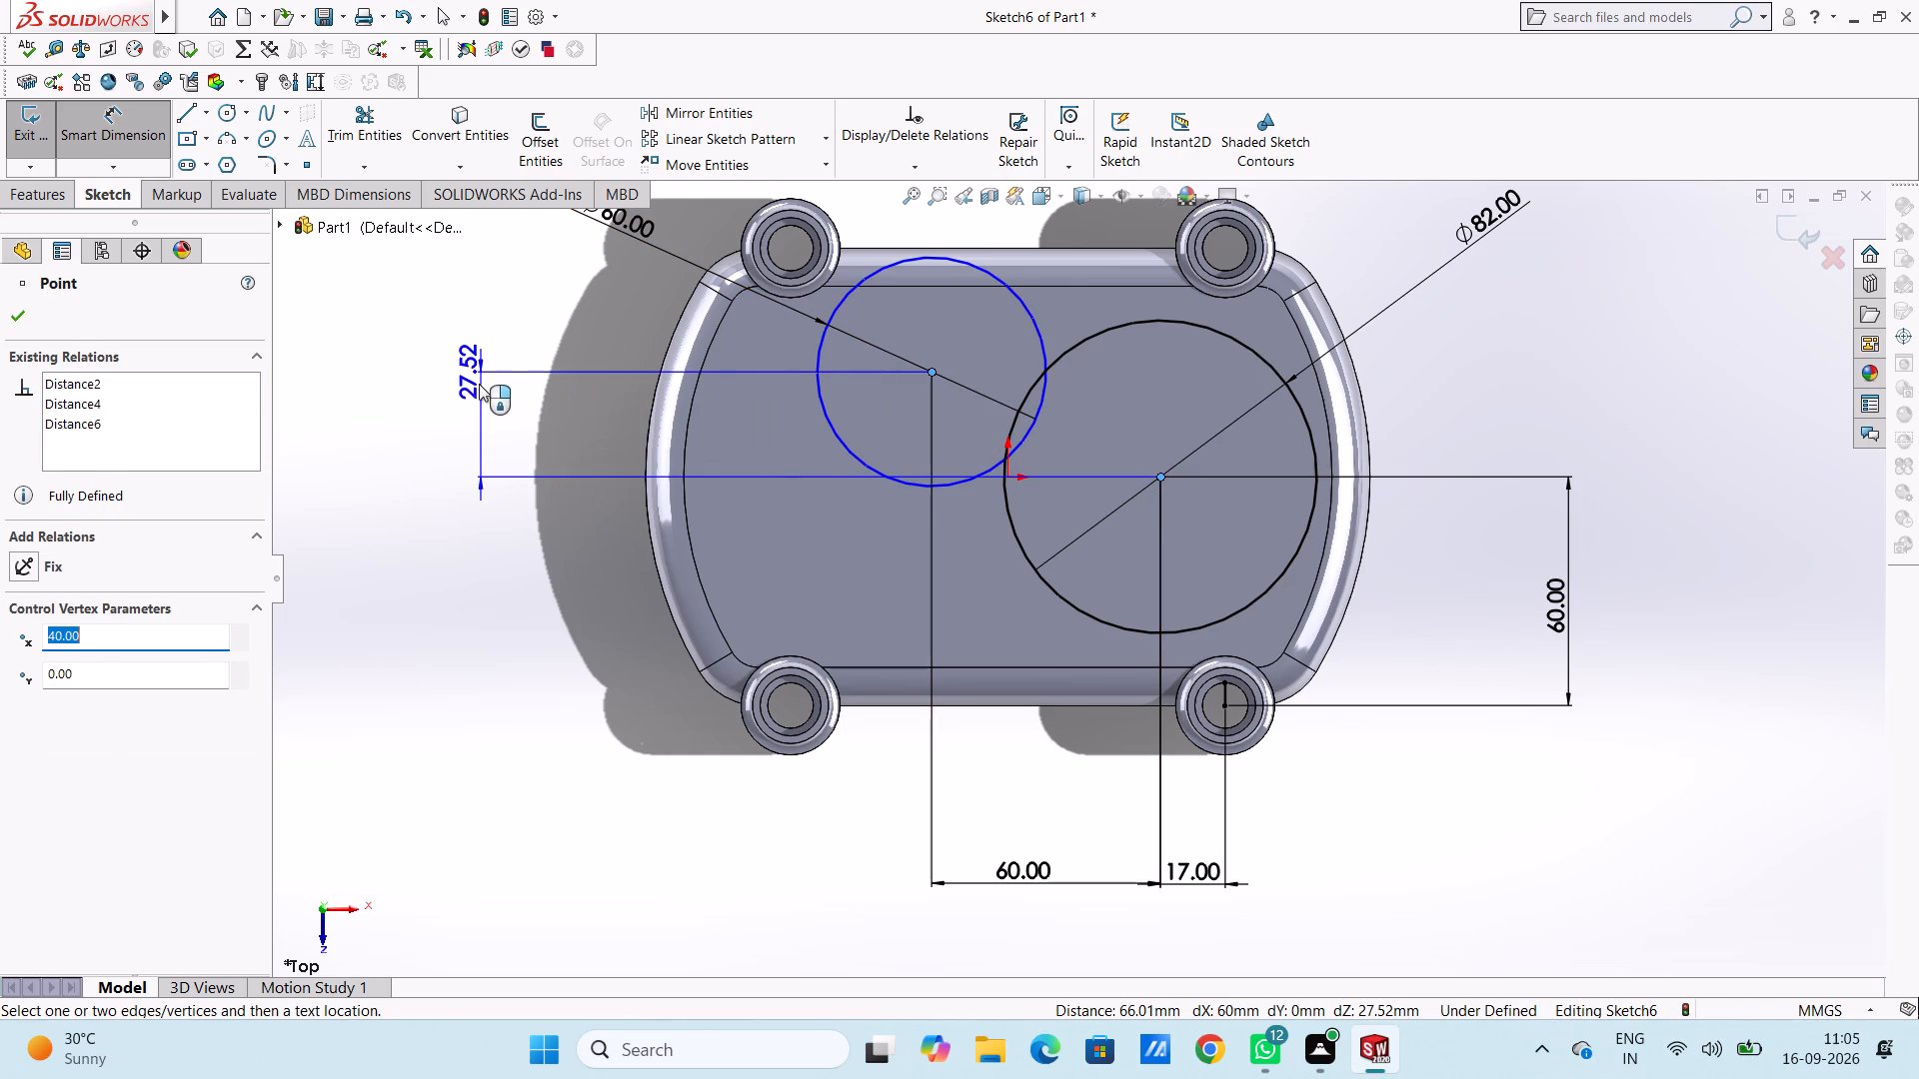
click(457, 384)
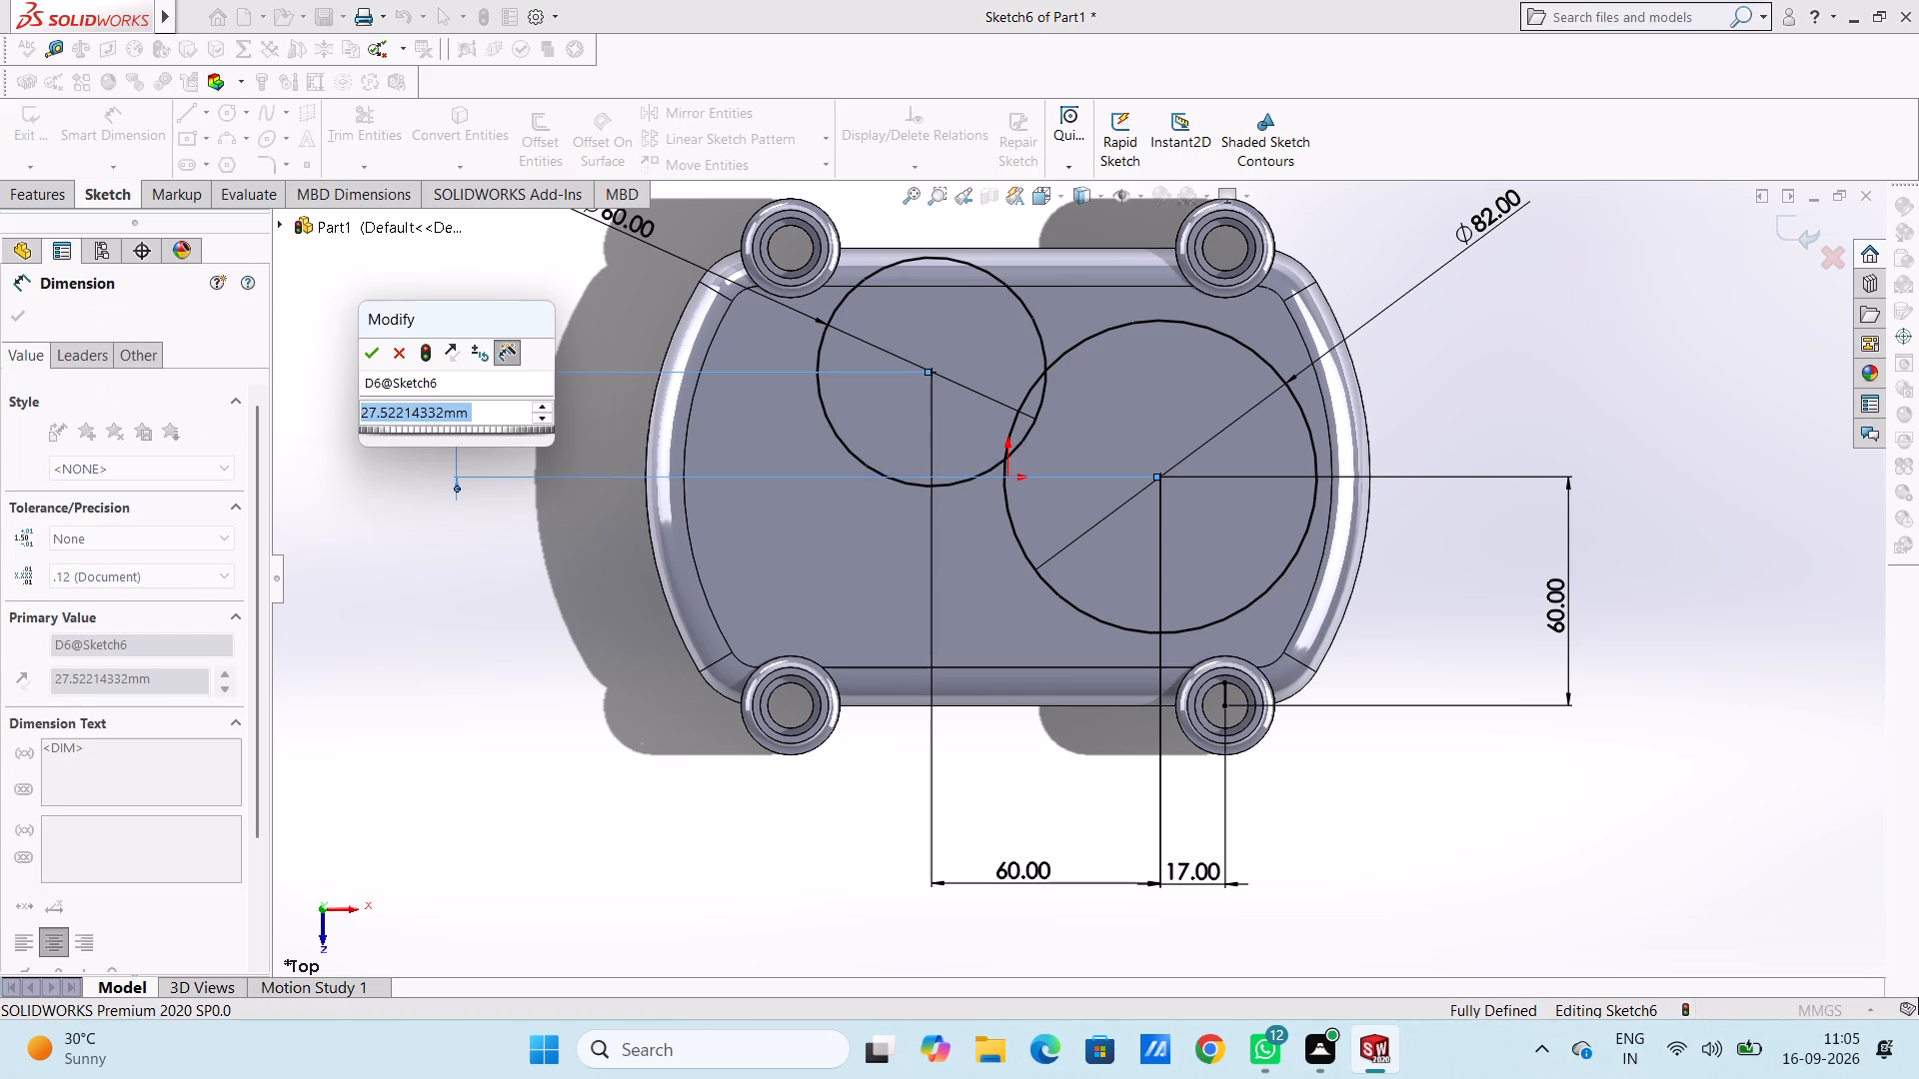
text(15)
key(Return)
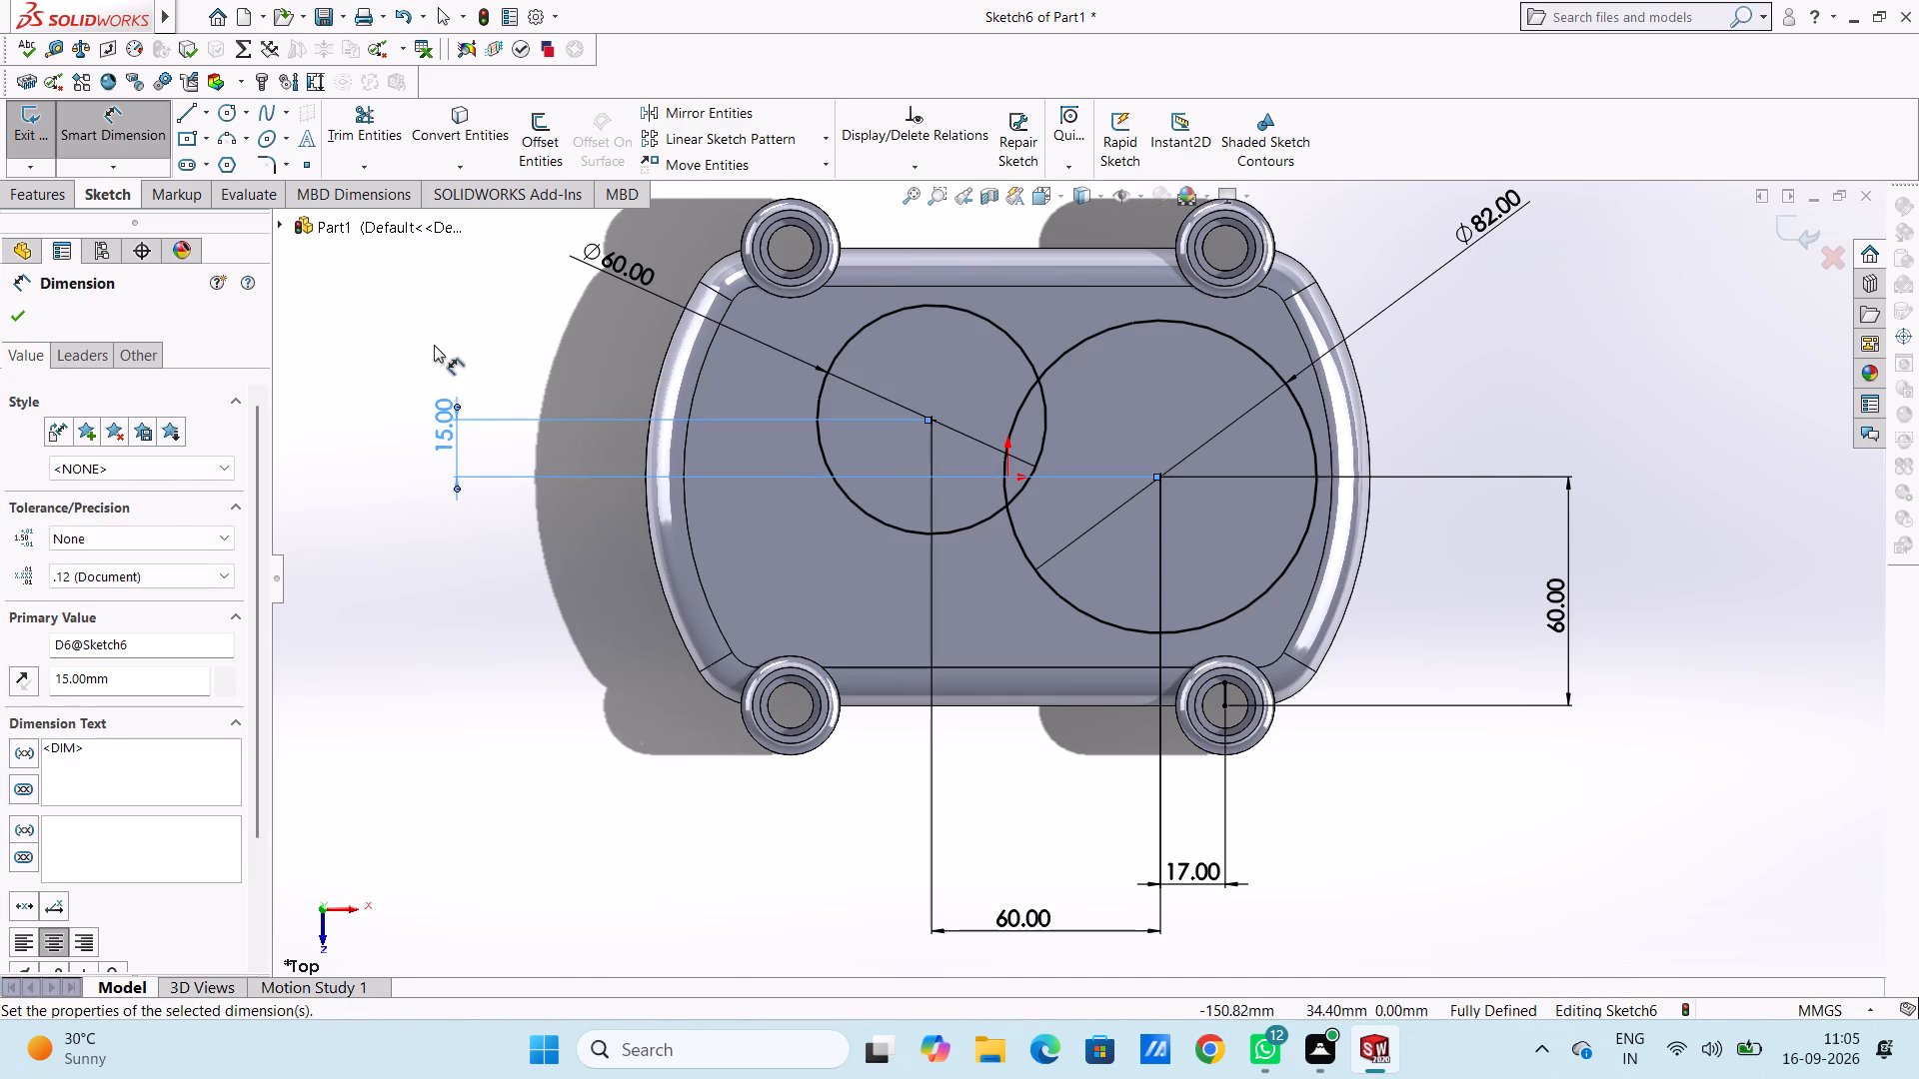
click(463, 337)
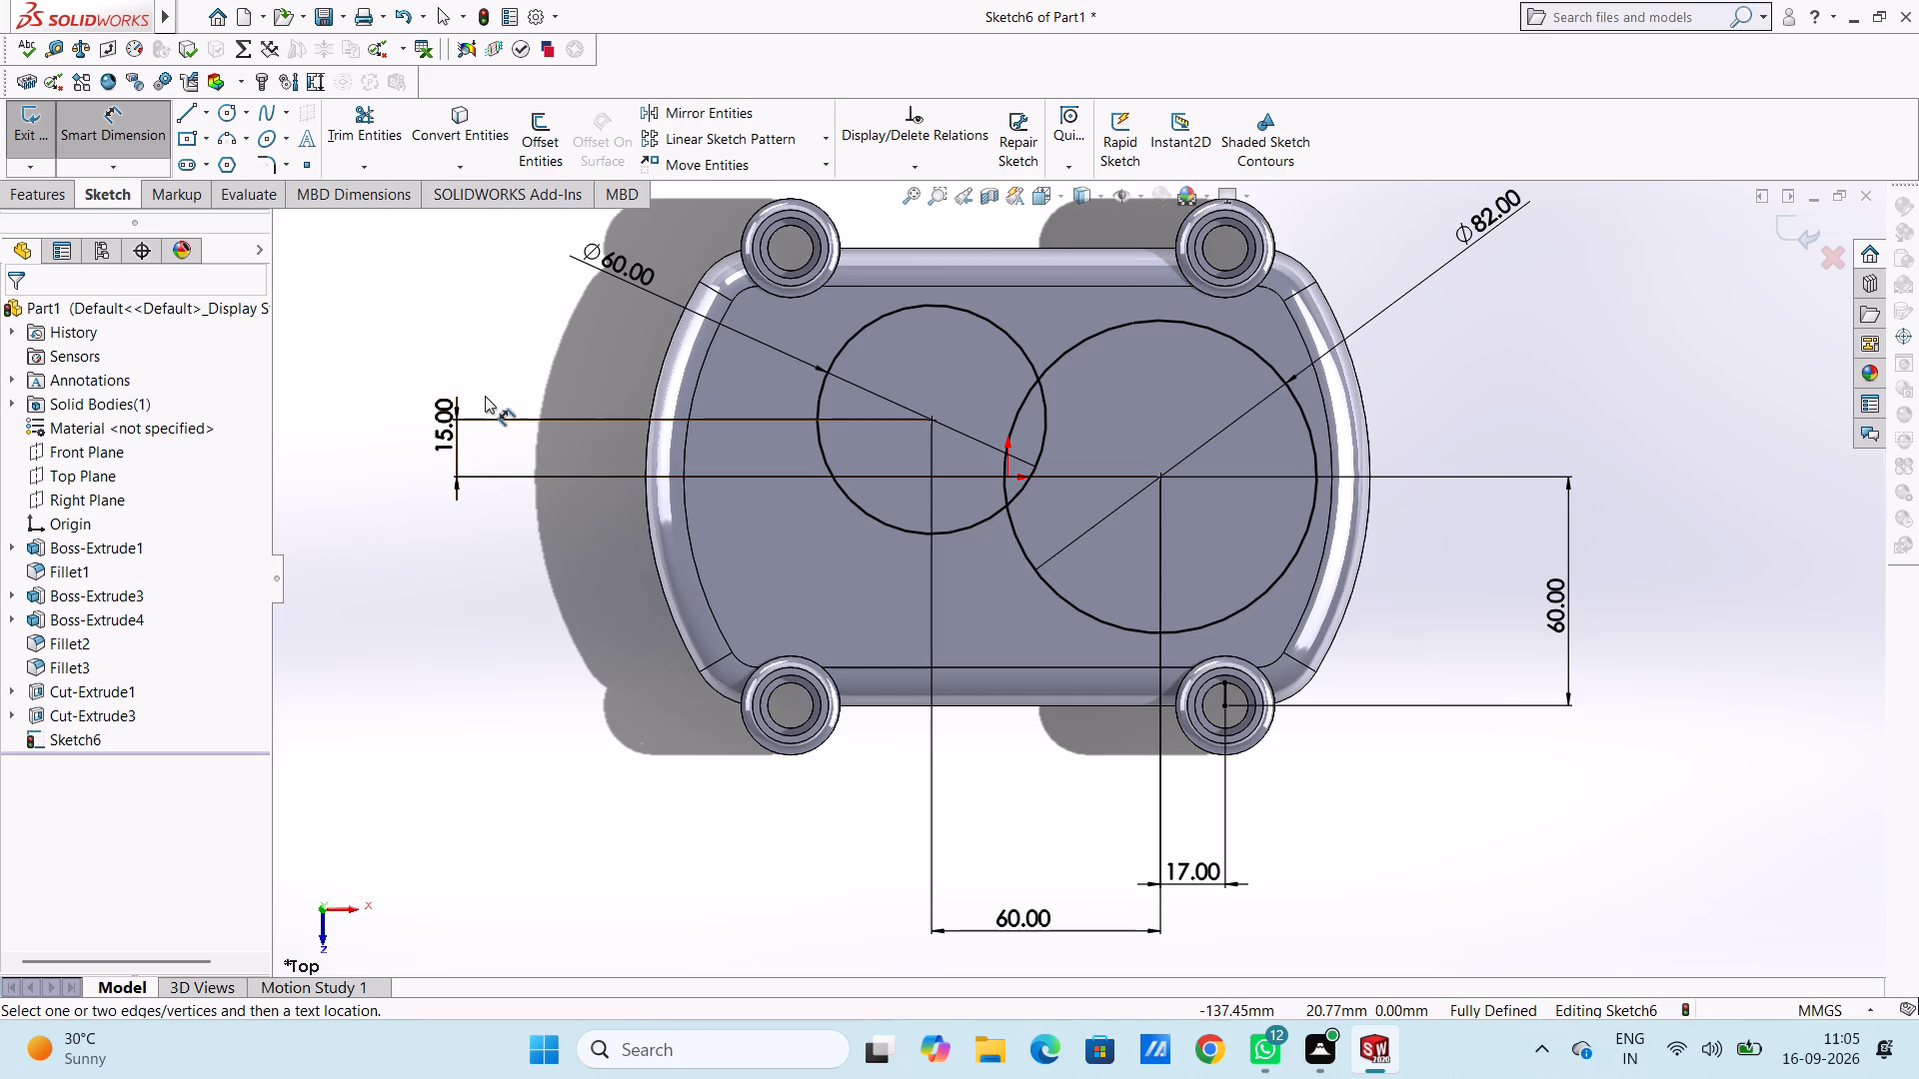
key(Escape)
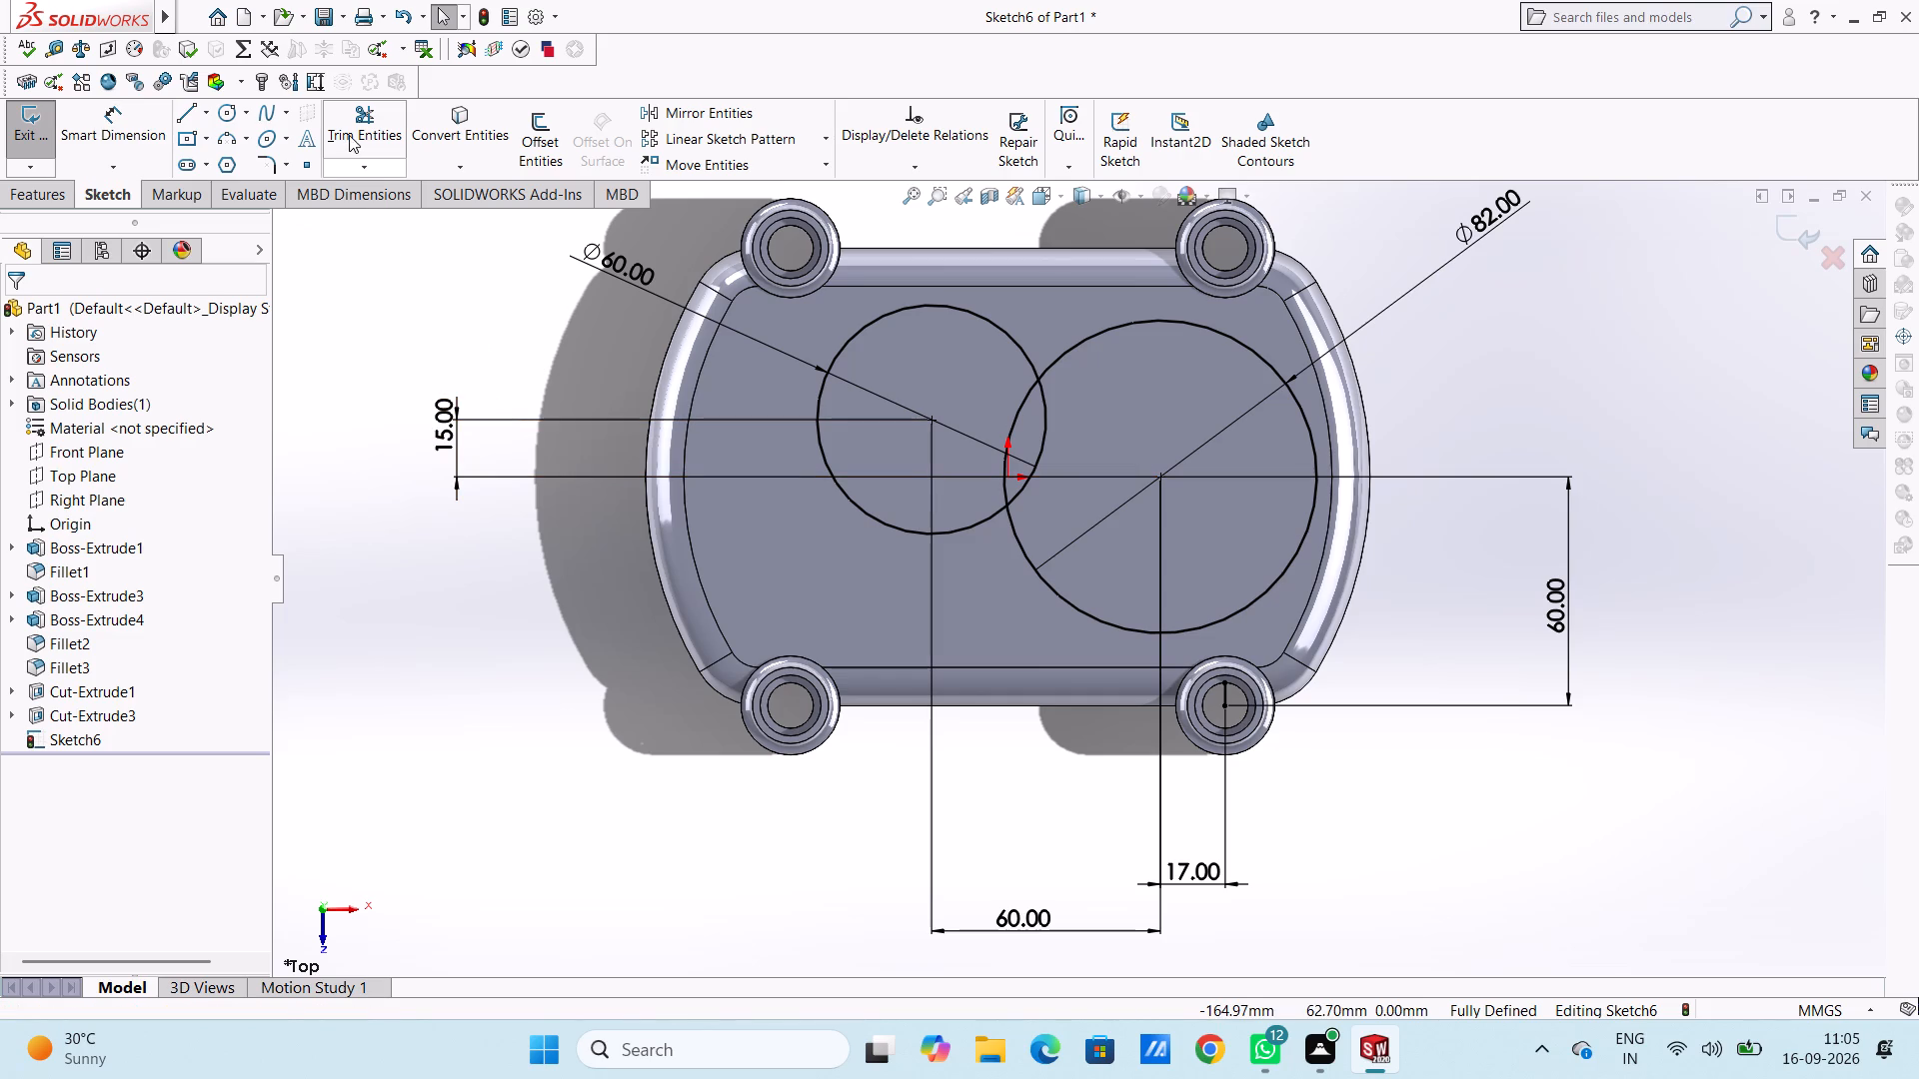
Trim the overlapping inner arcs of the two circles to leave one continuous outline.
click(349, 134)
click(1044, 440)
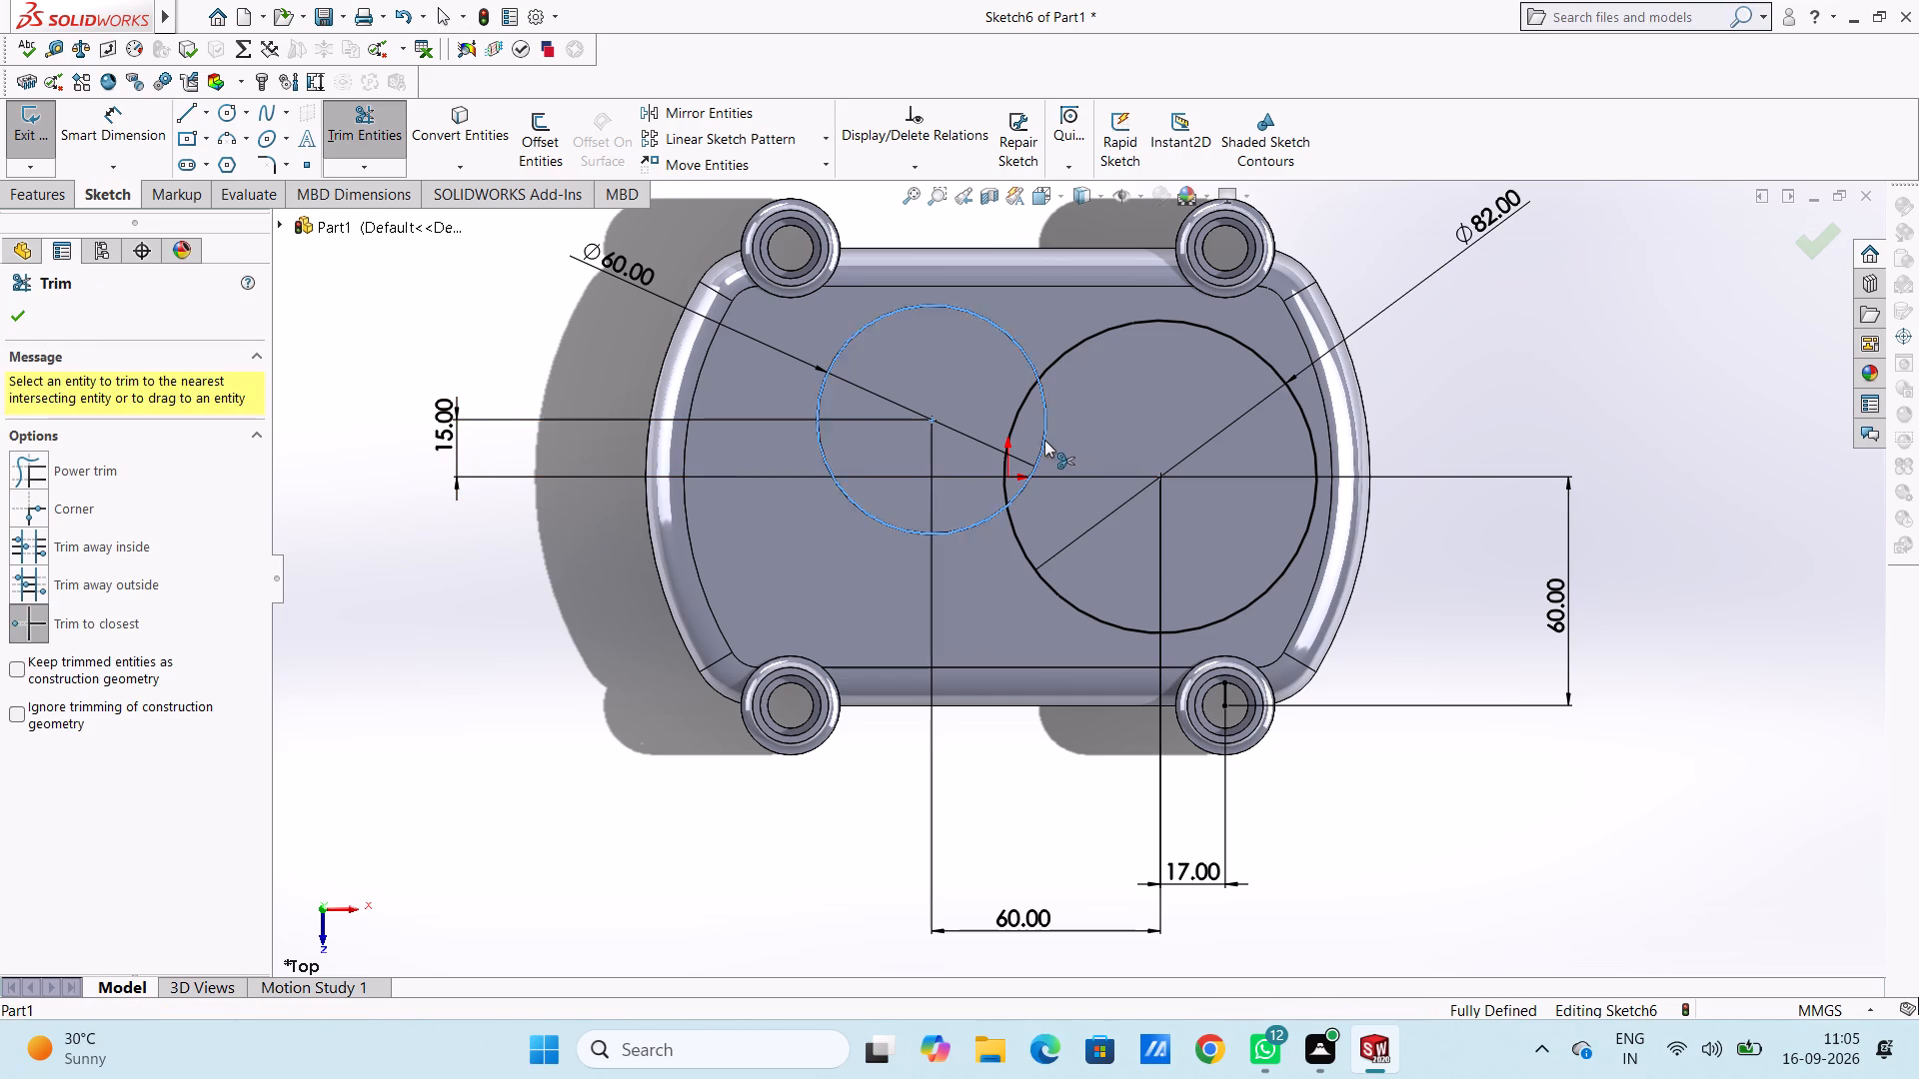
click(1011, 425)
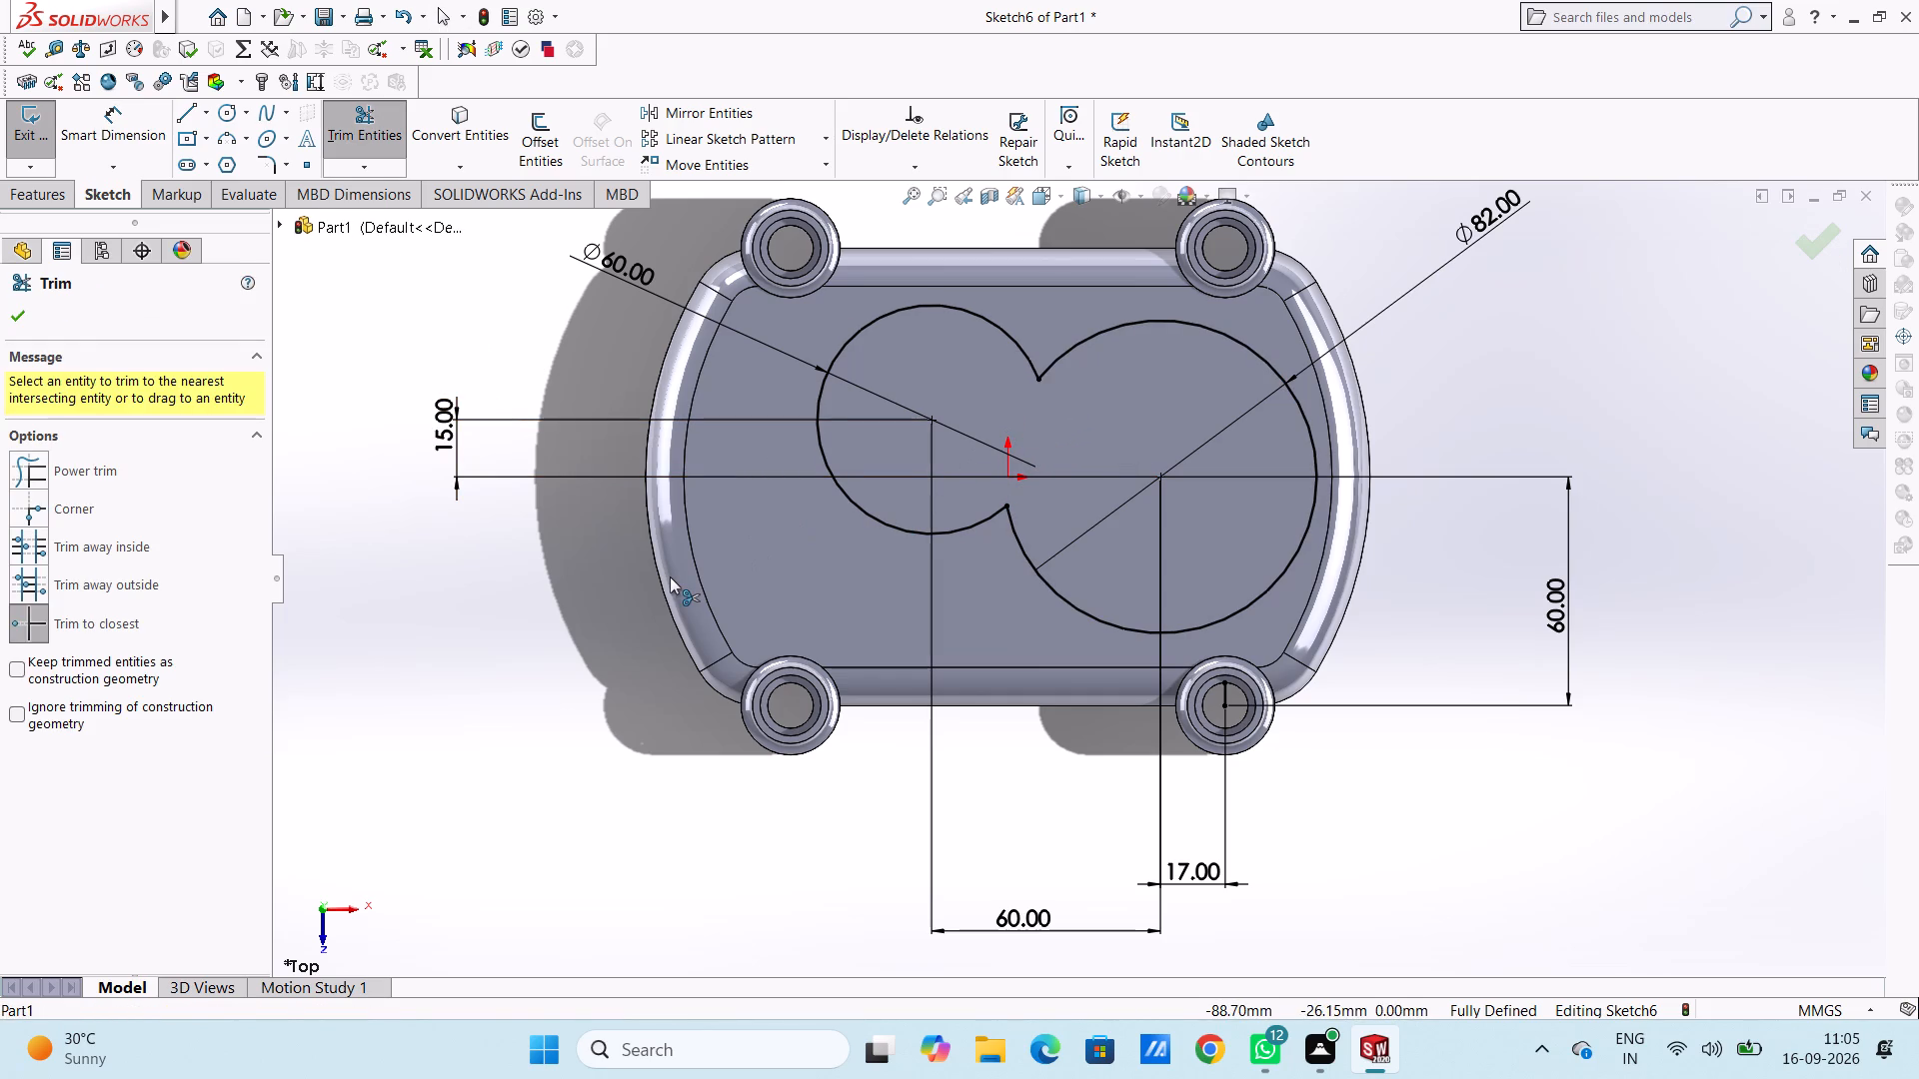
key(Escape)
key(Escape)
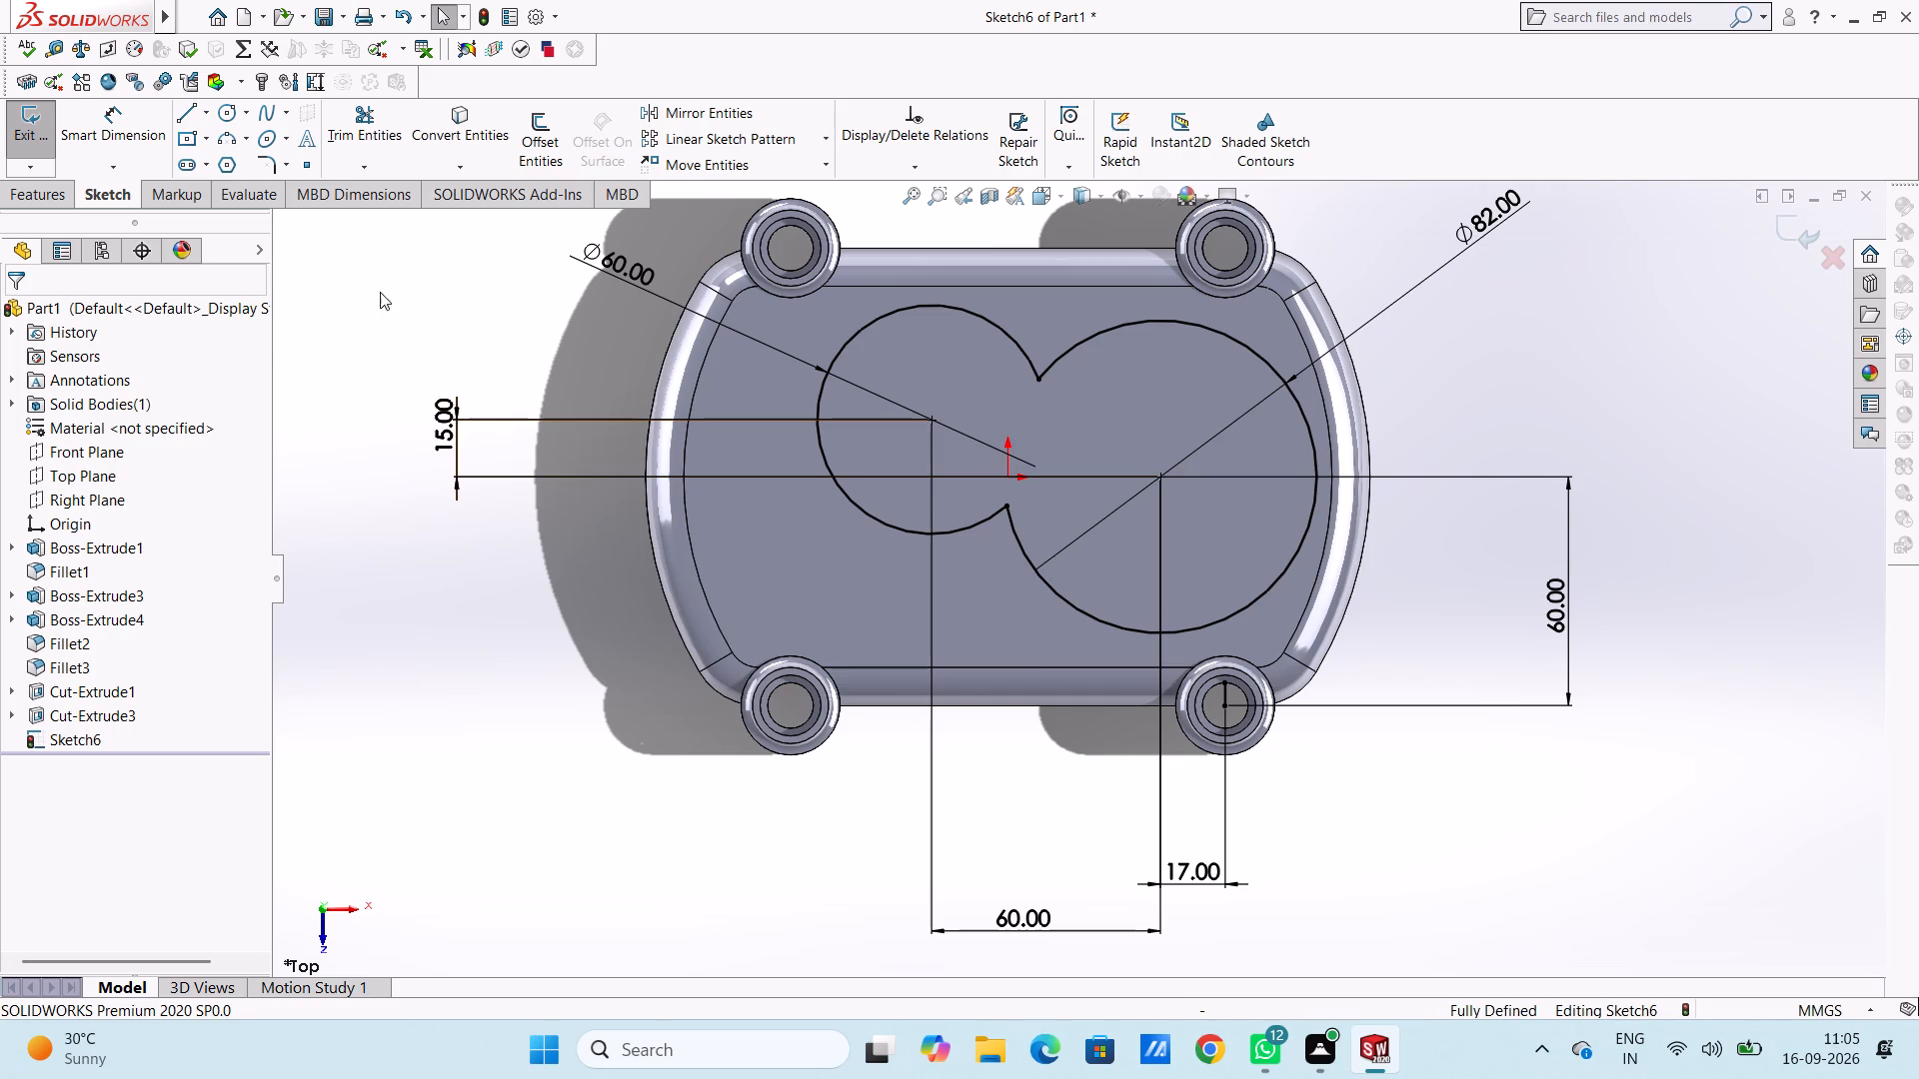
Add 10 mm sketch fillets at the two corners where the 60 mm and 82 mm arcs meet.
click(268, 167)
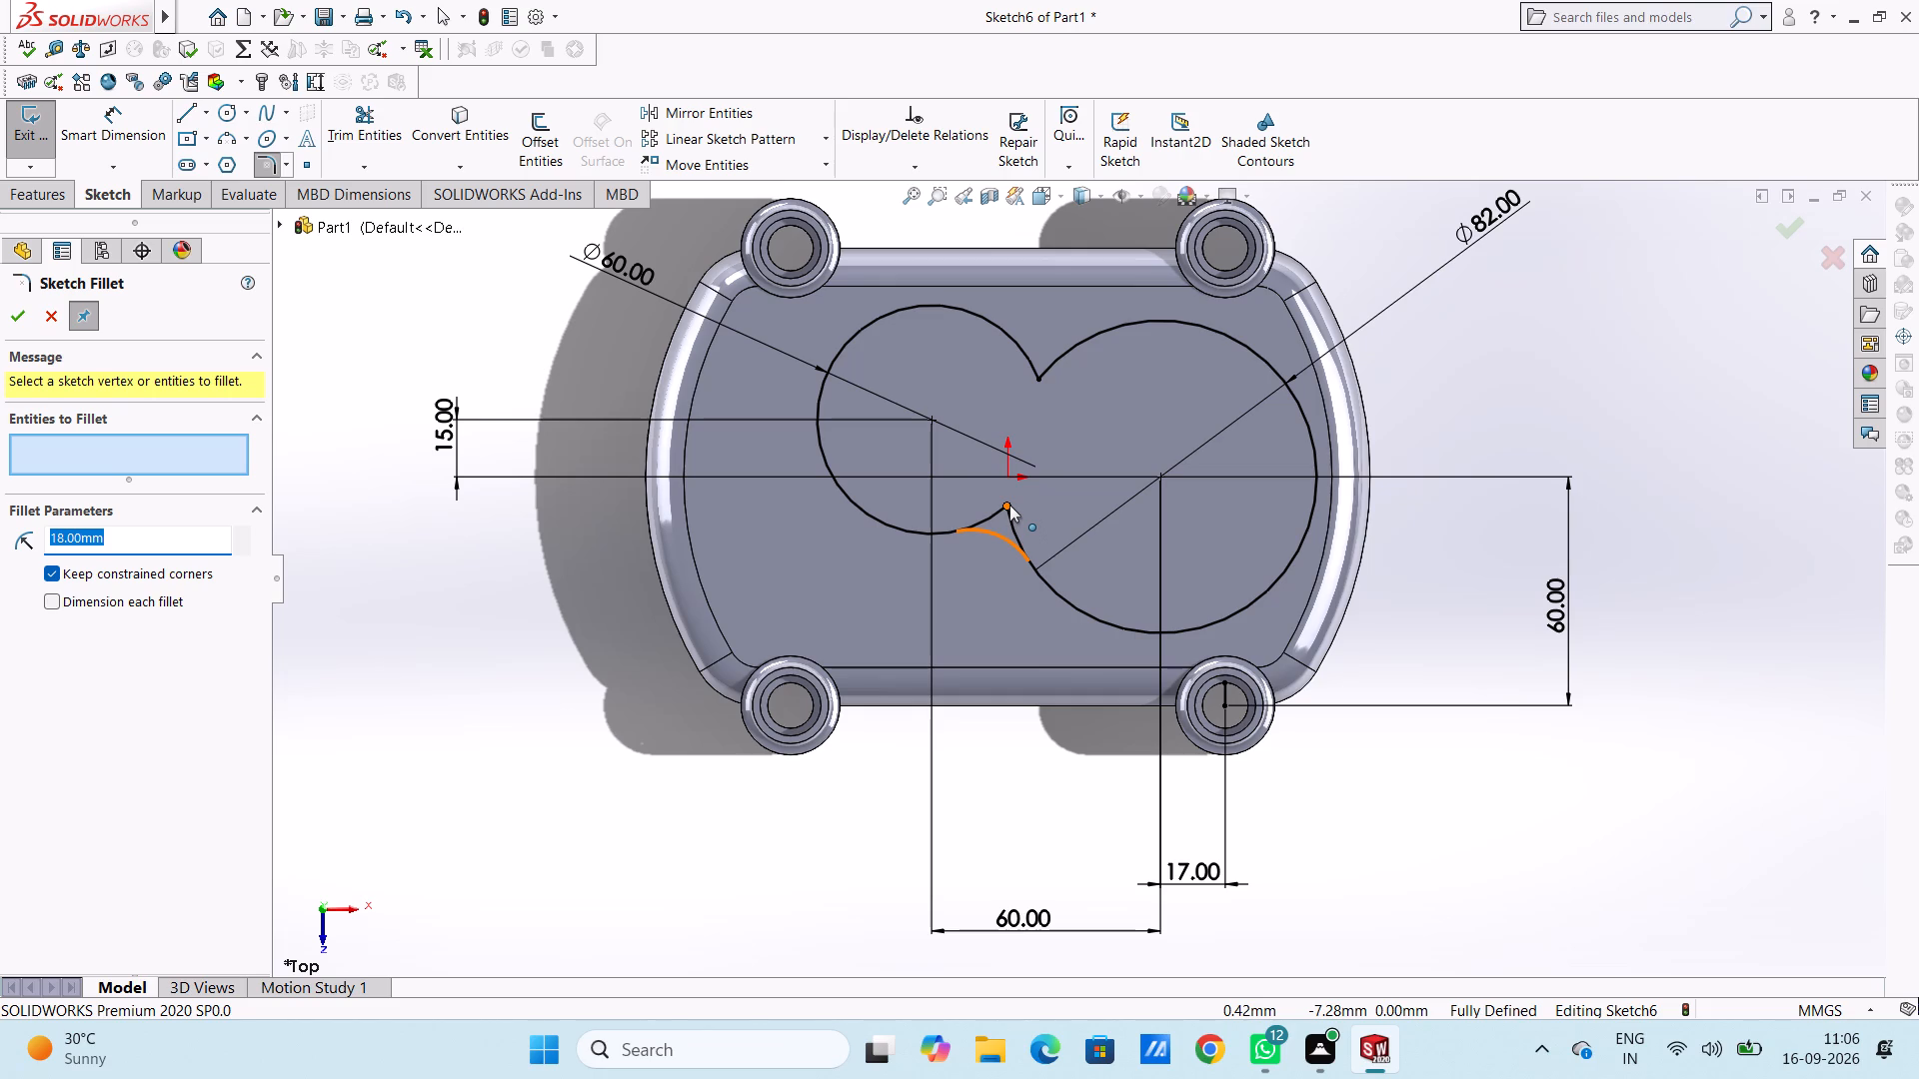
text(10)
key(Return)
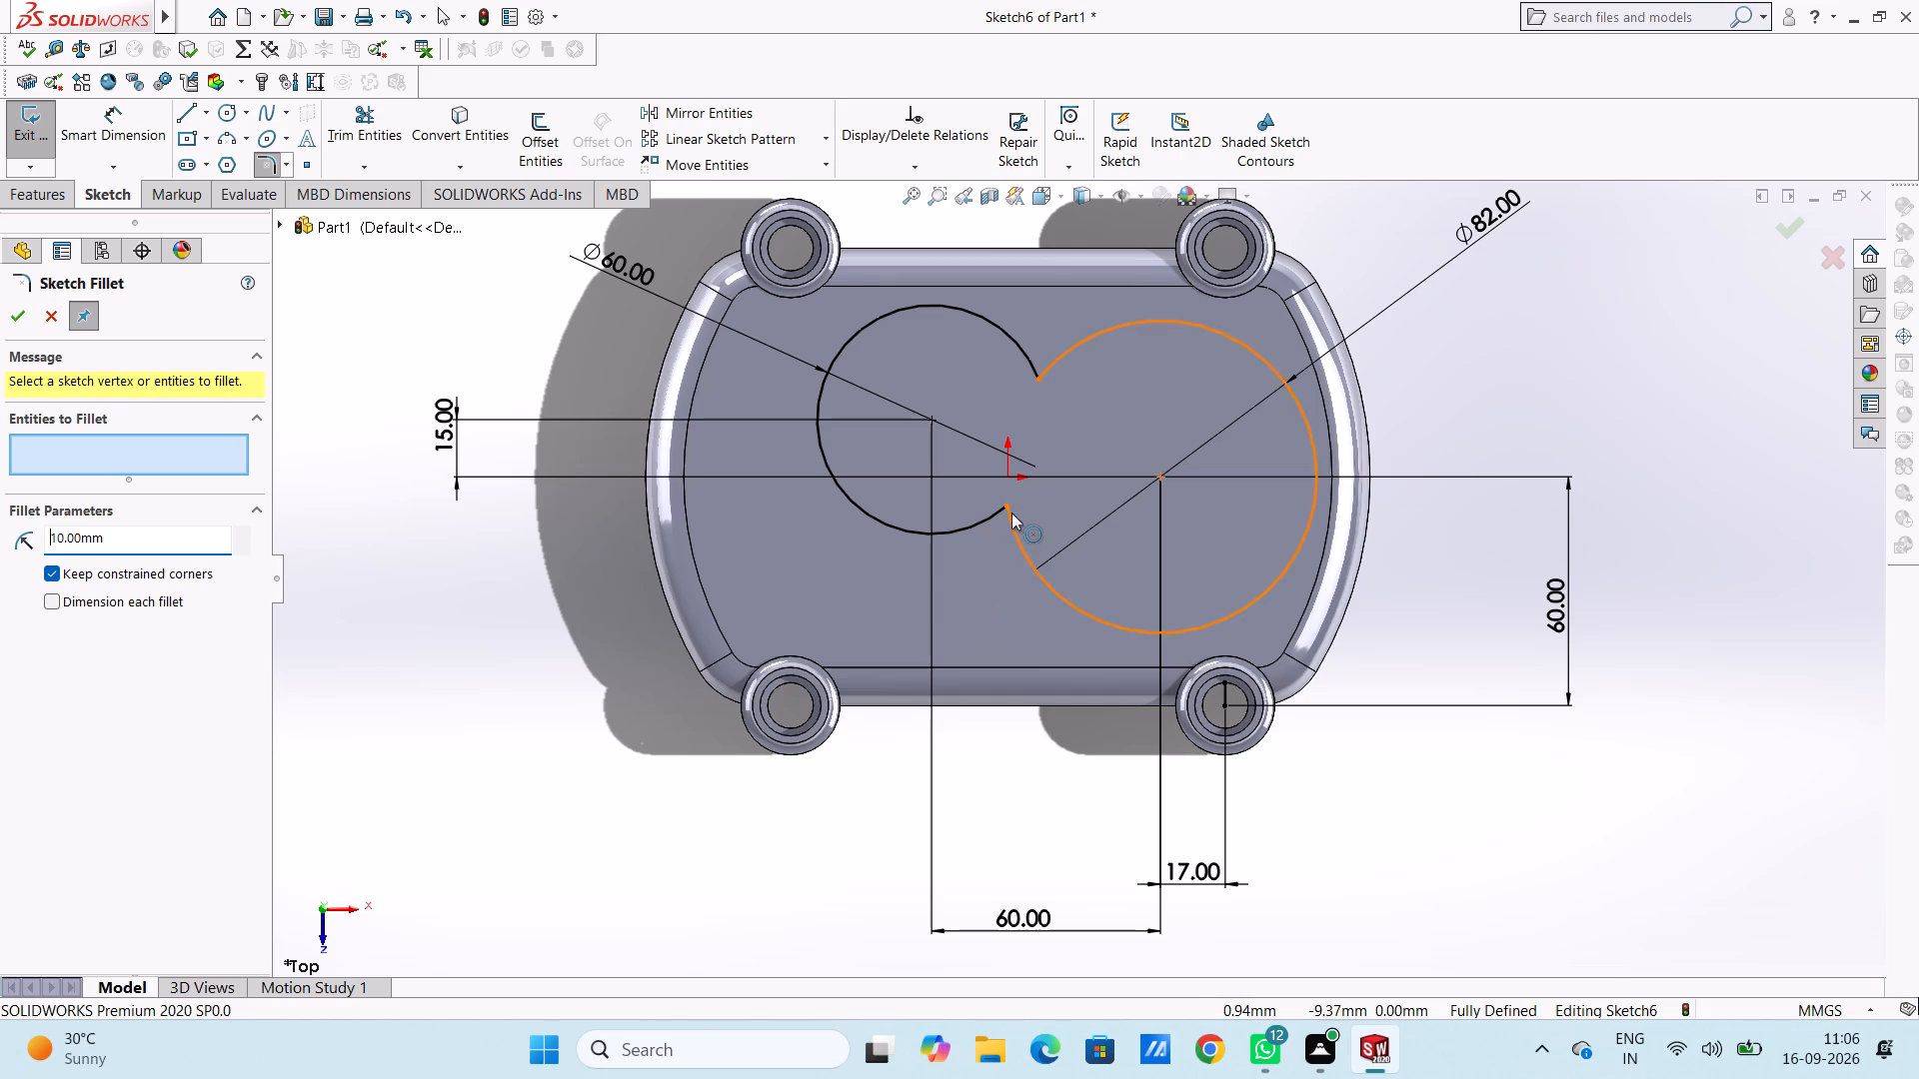
click(1008, 509)
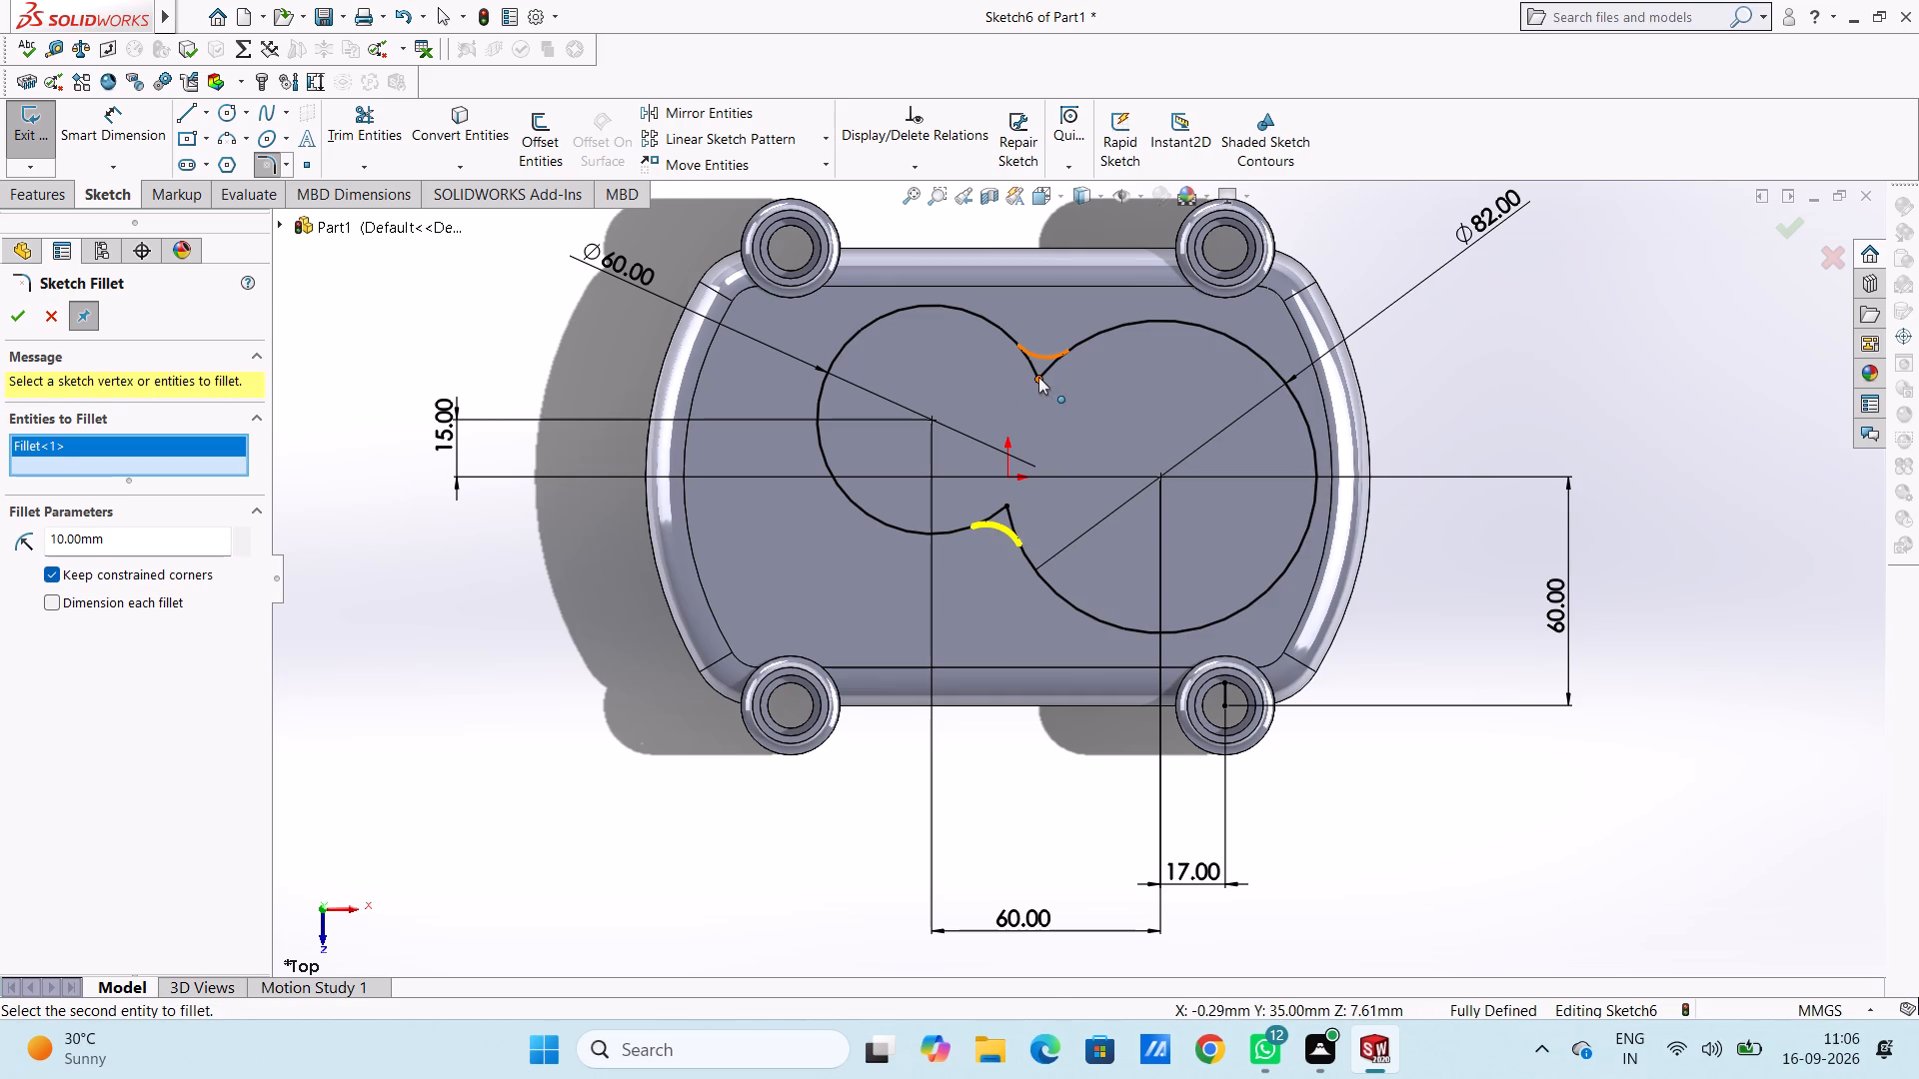
click(1038, 377)
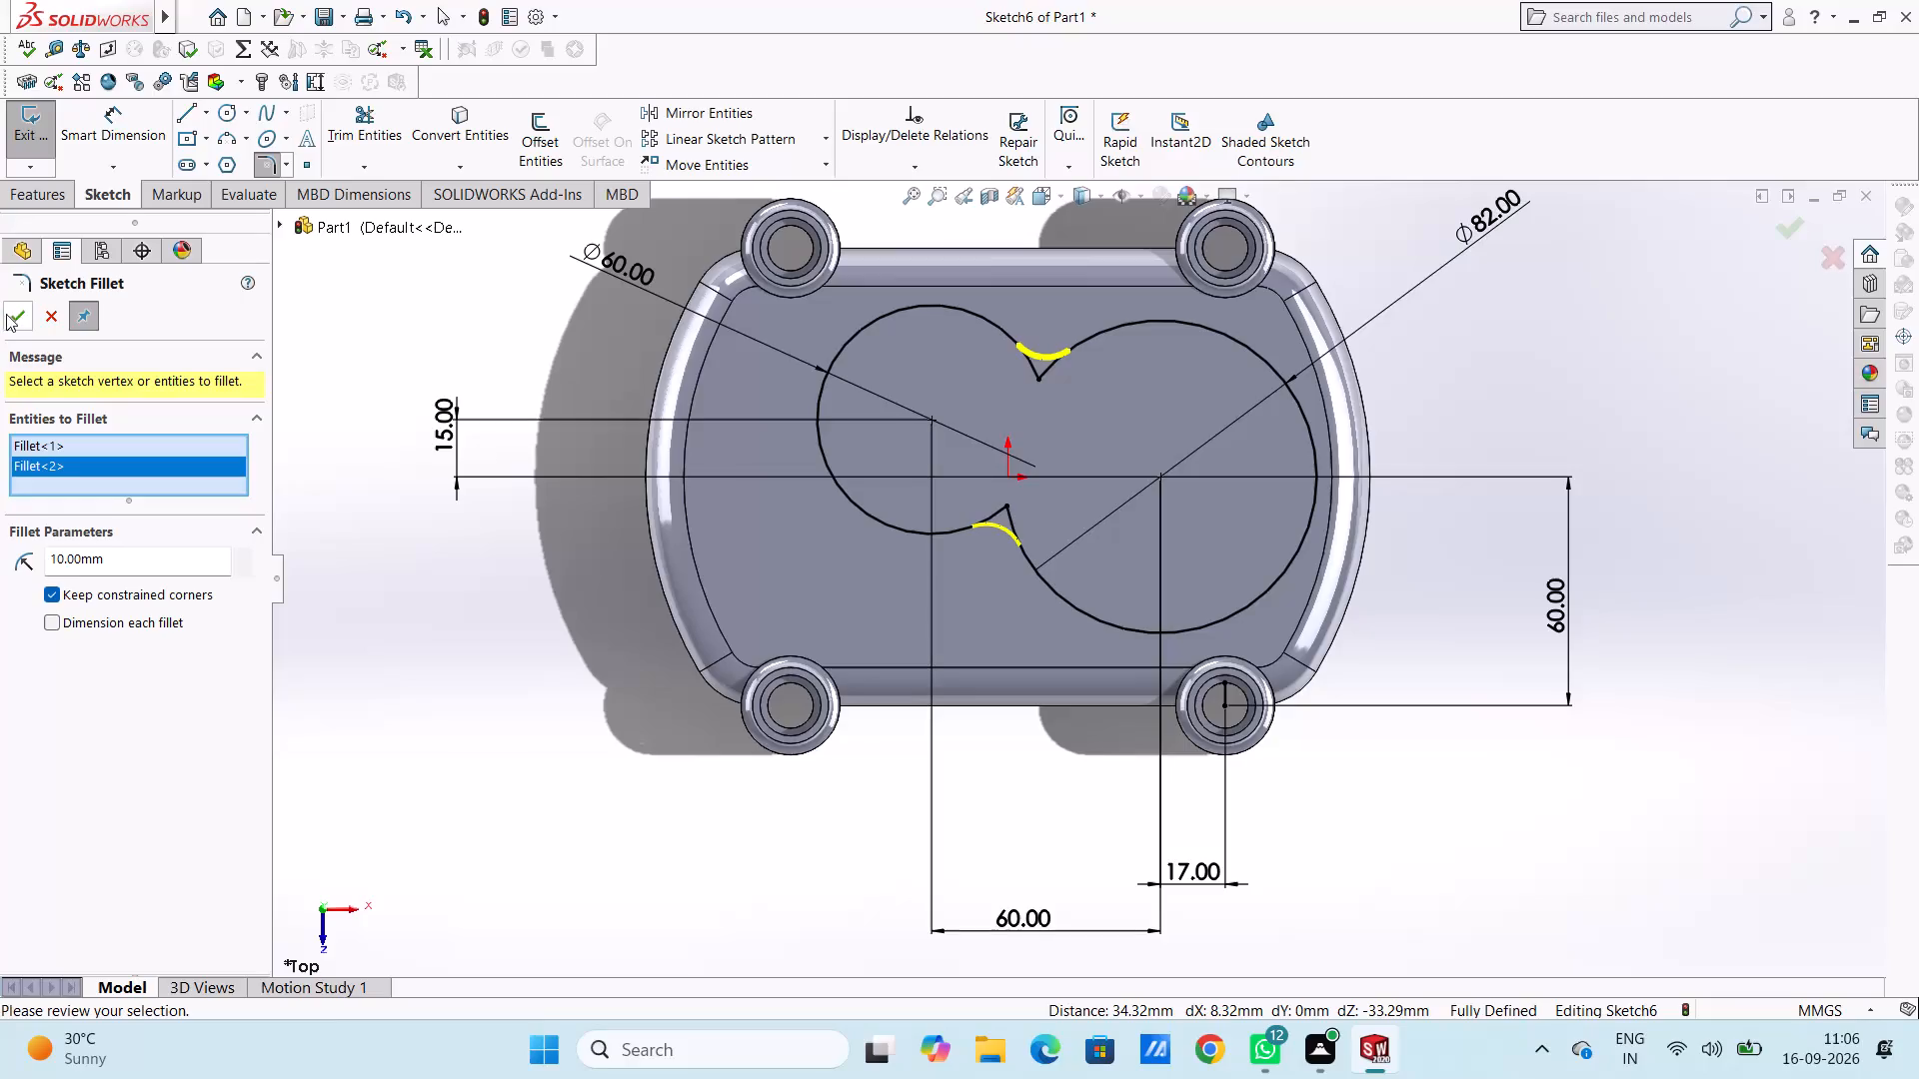
click(8, 315)
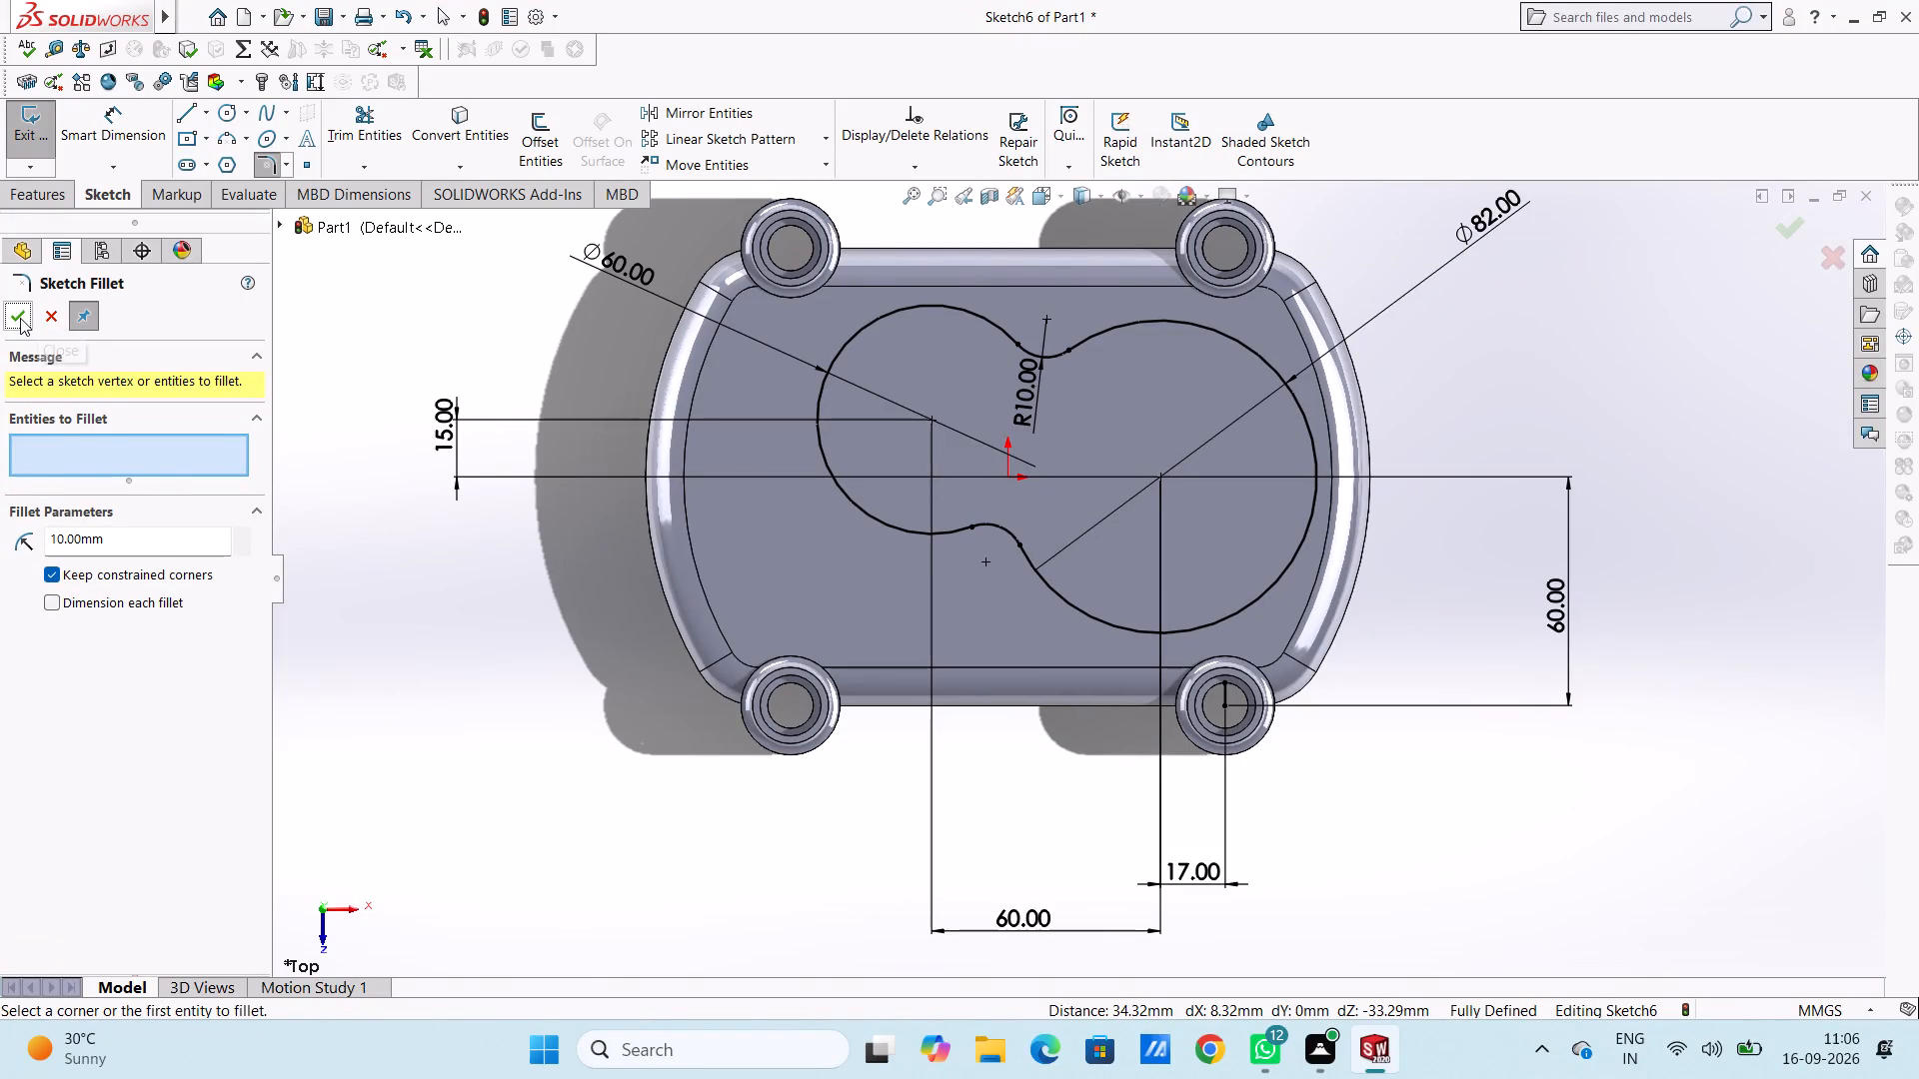
click(20, 318)
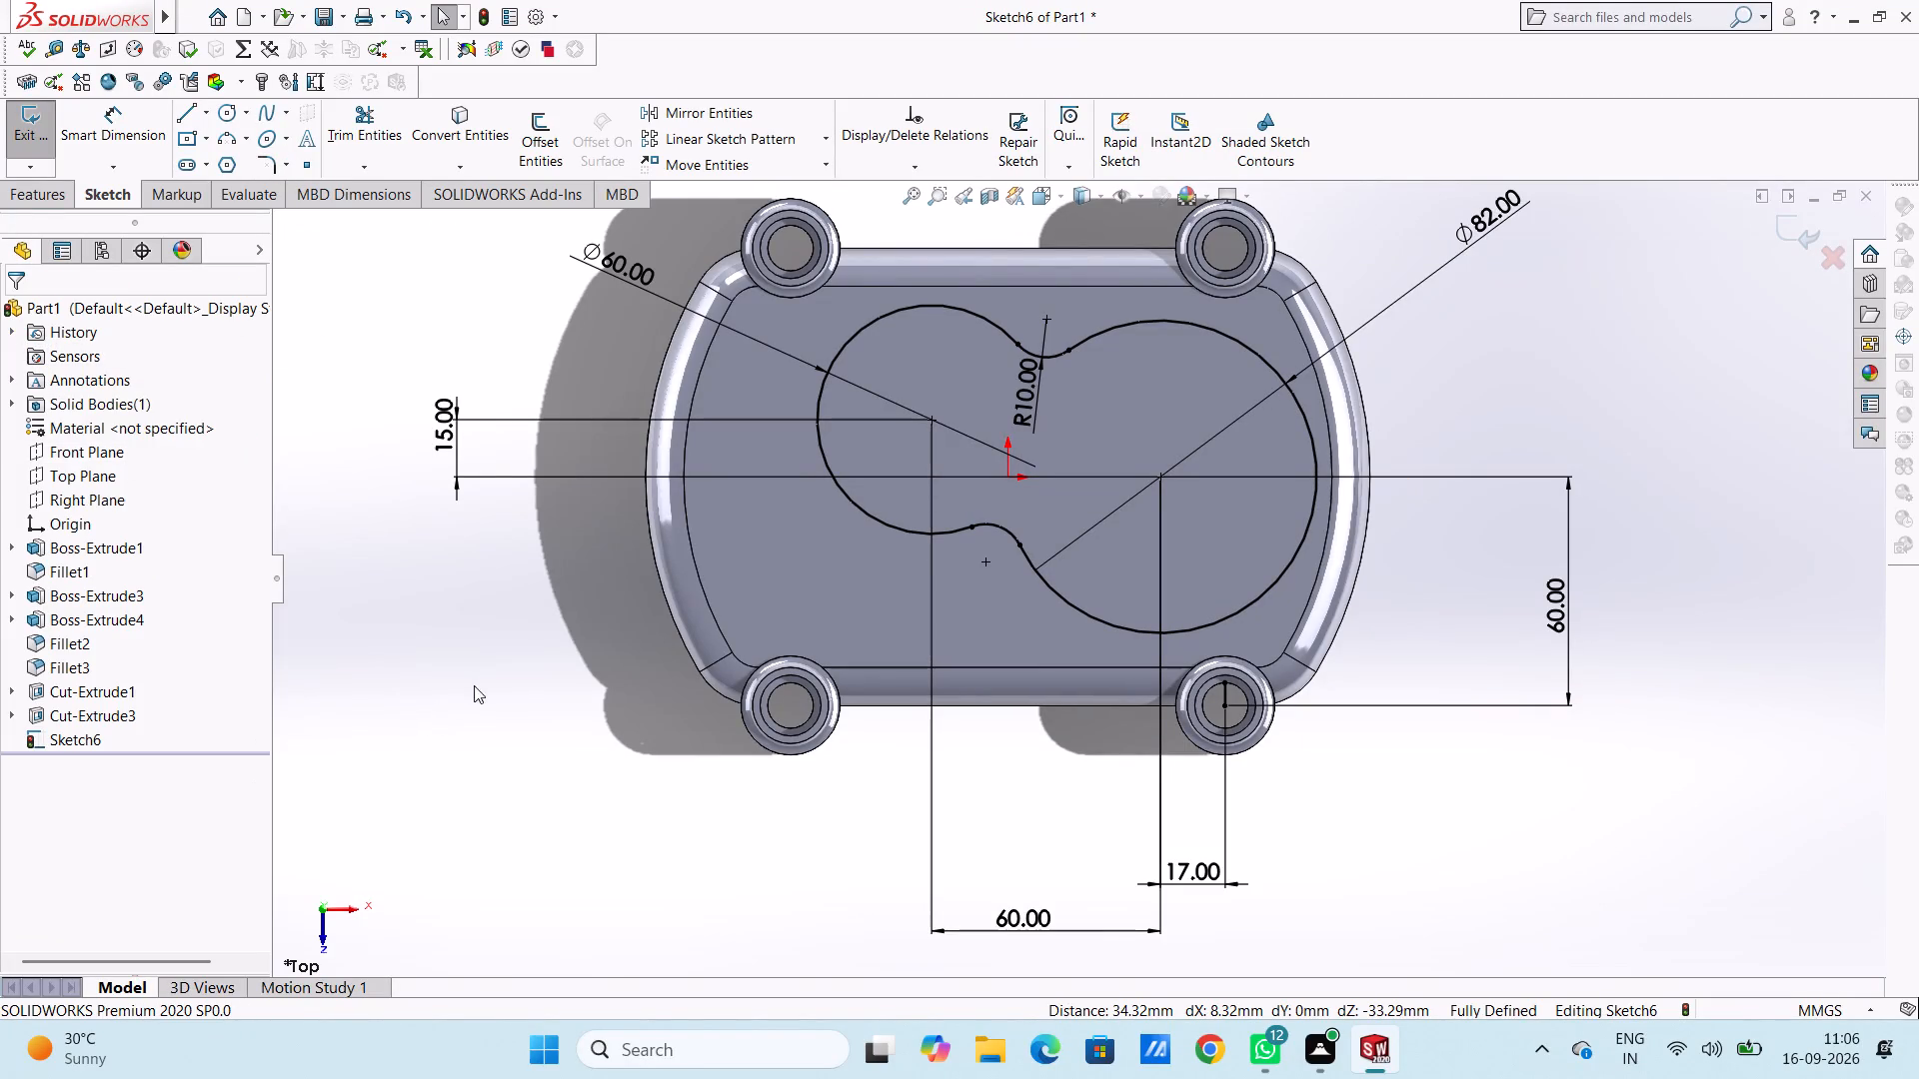
middle_drag(1426, 832, 1361, 842)
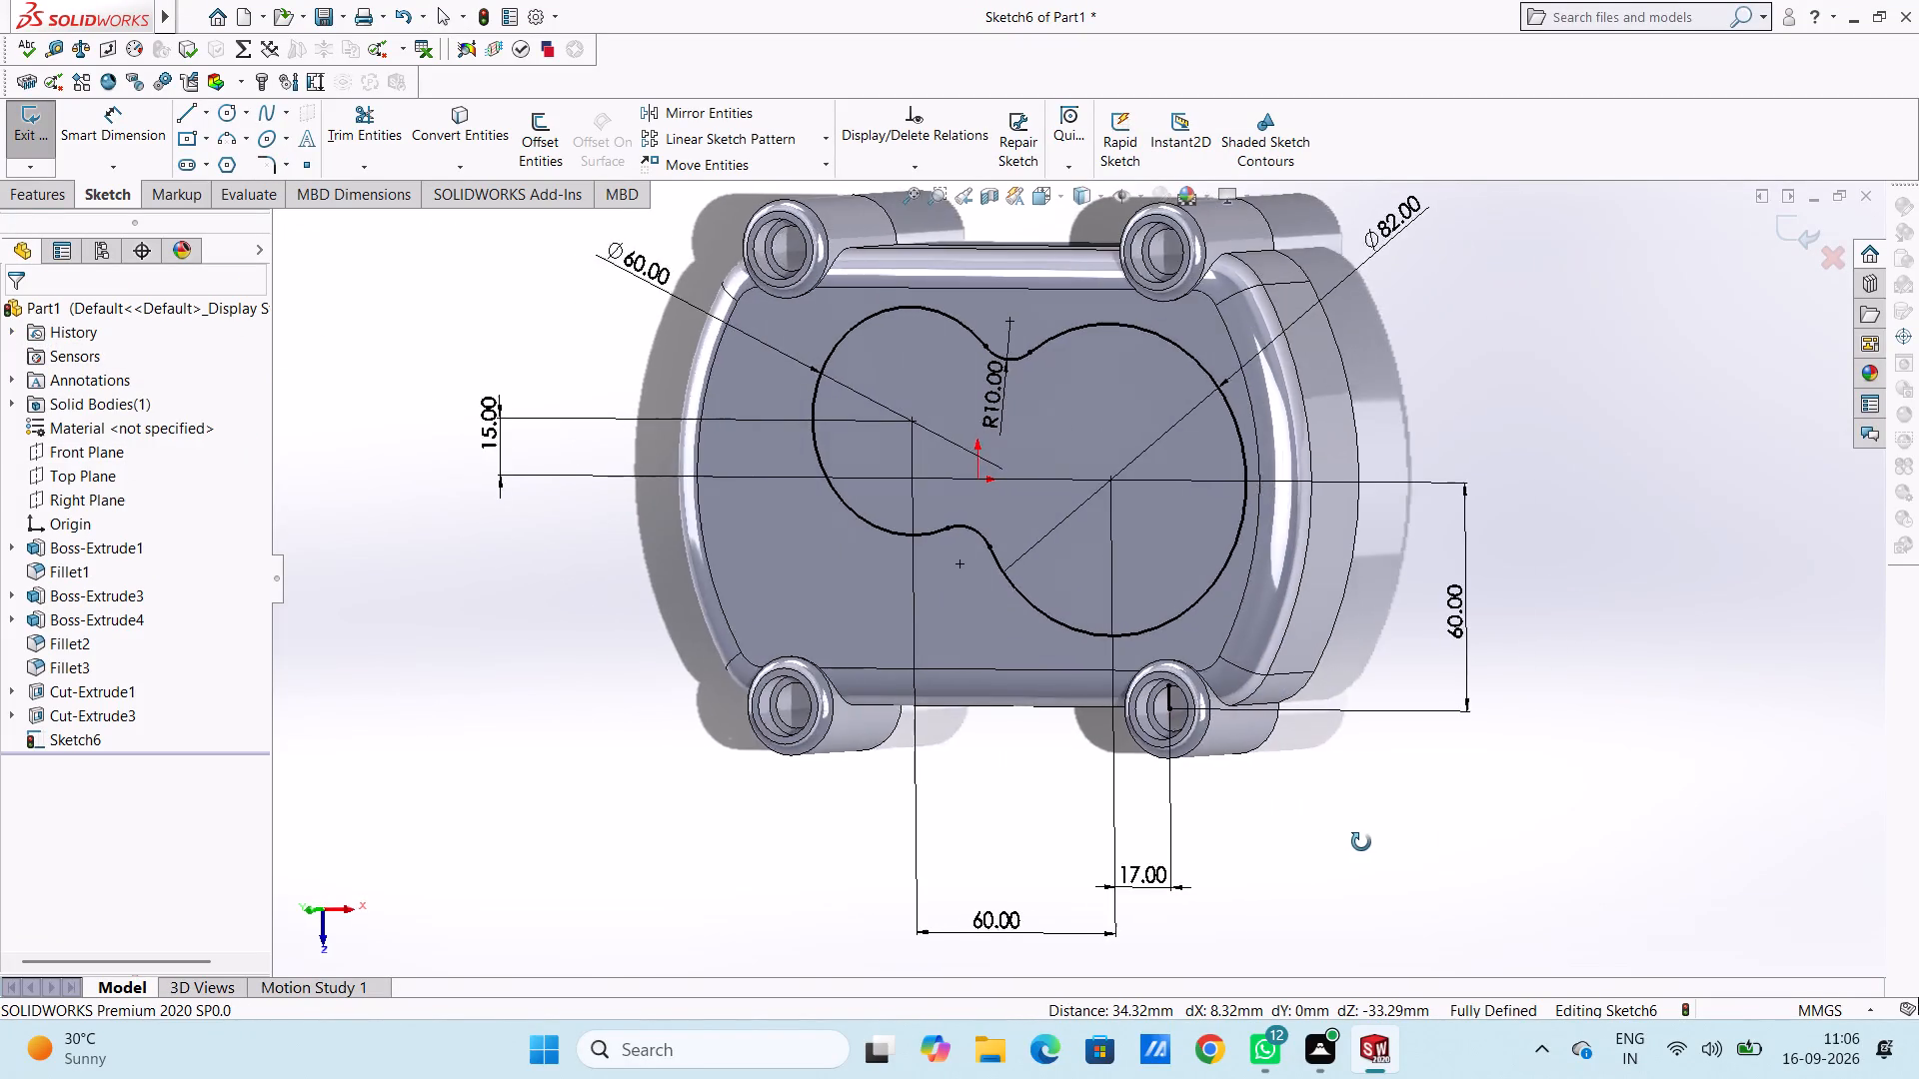
Extrude the blended 82 mm and 60 mm circle profile 15 mm outward from the block's top face, merged with the body.
middle_drag(1361, 842, 1321, 852)
scroll(1321, 852, up, 3)
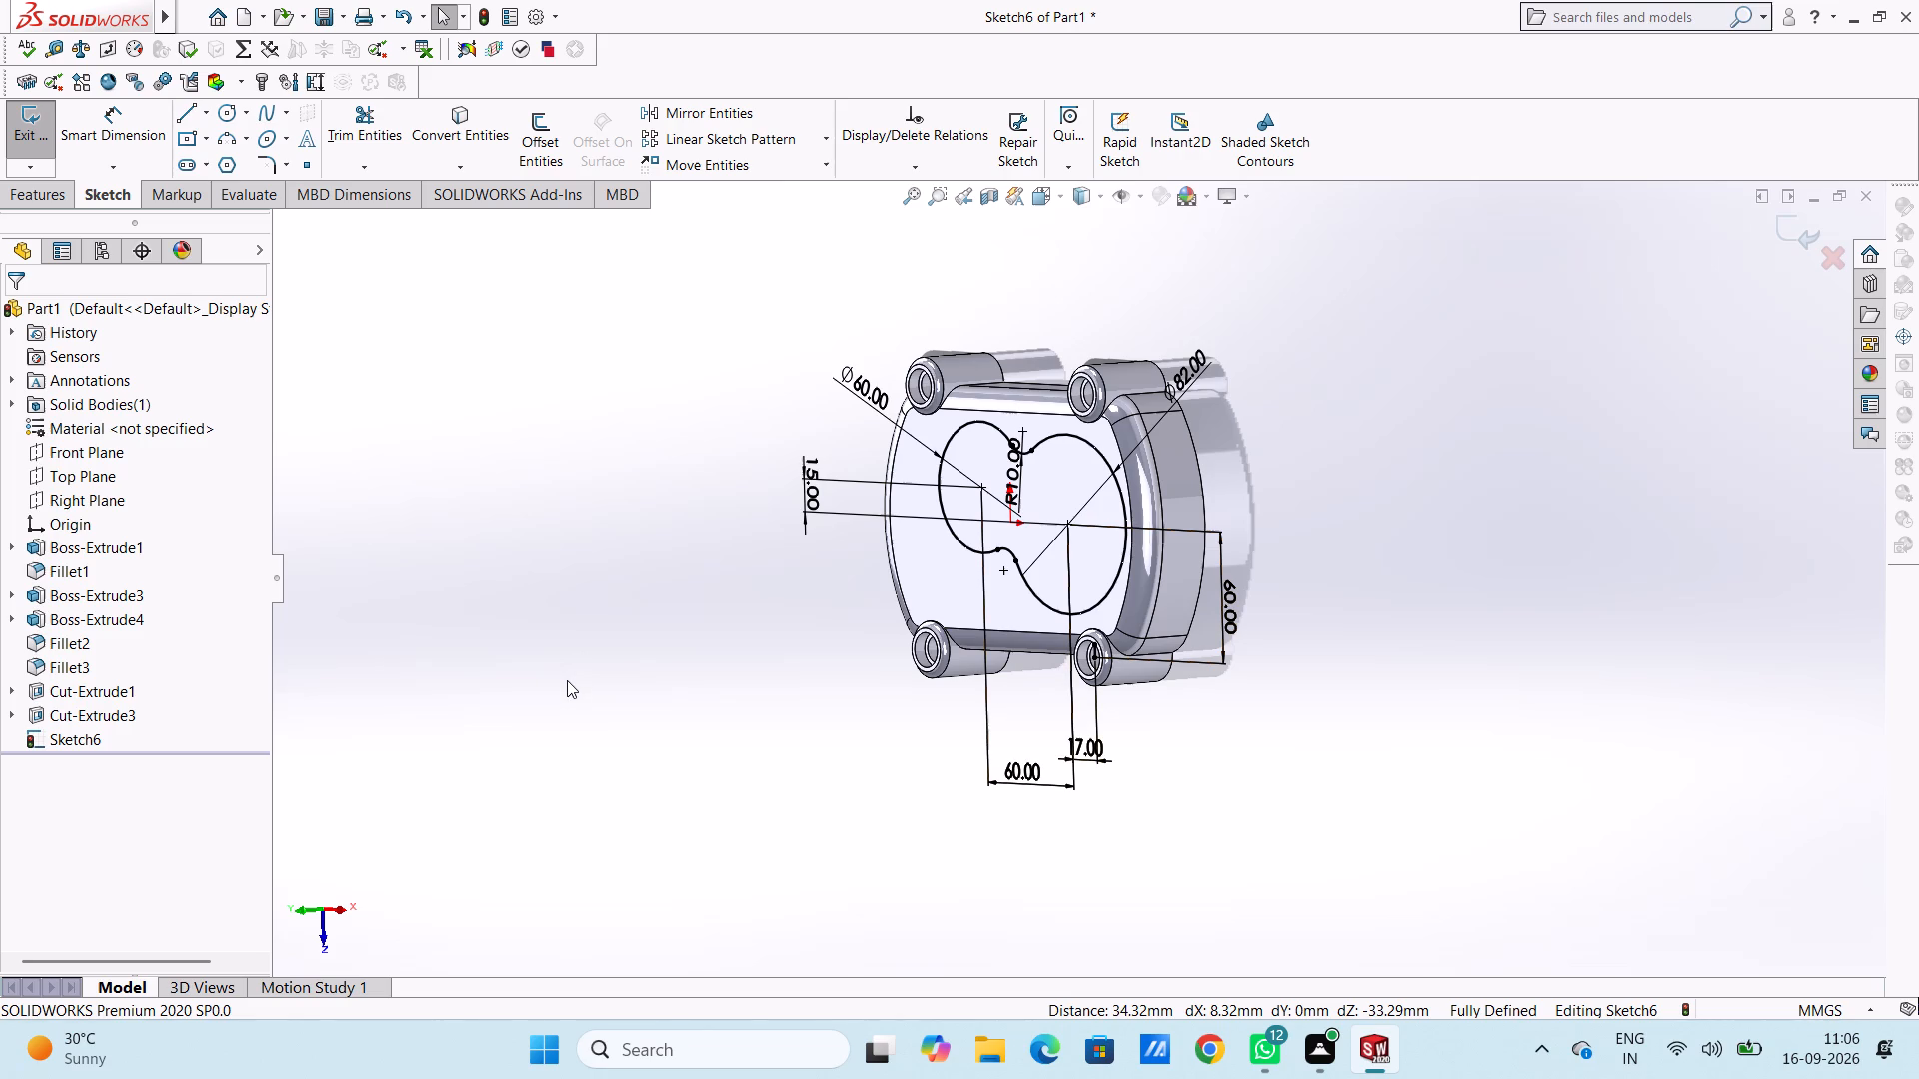
click(33, 192)
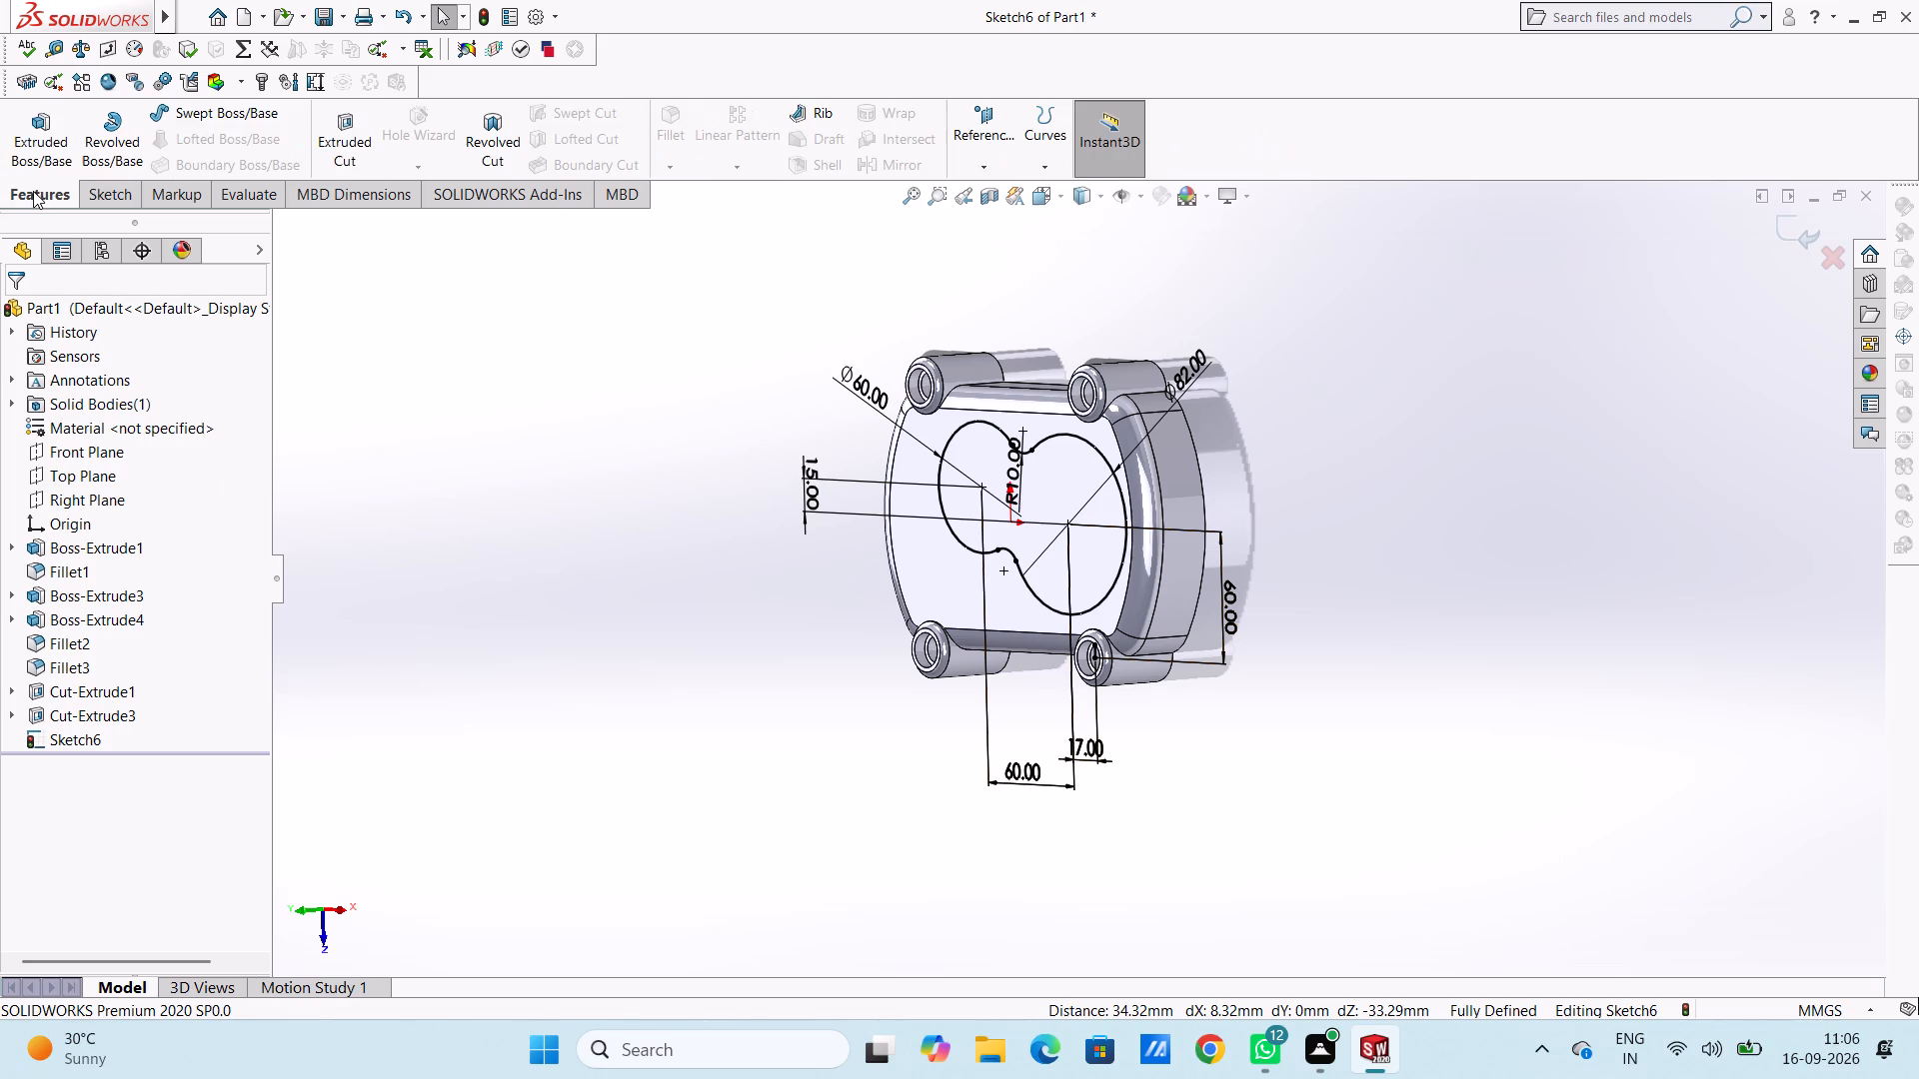
click(32, 143)
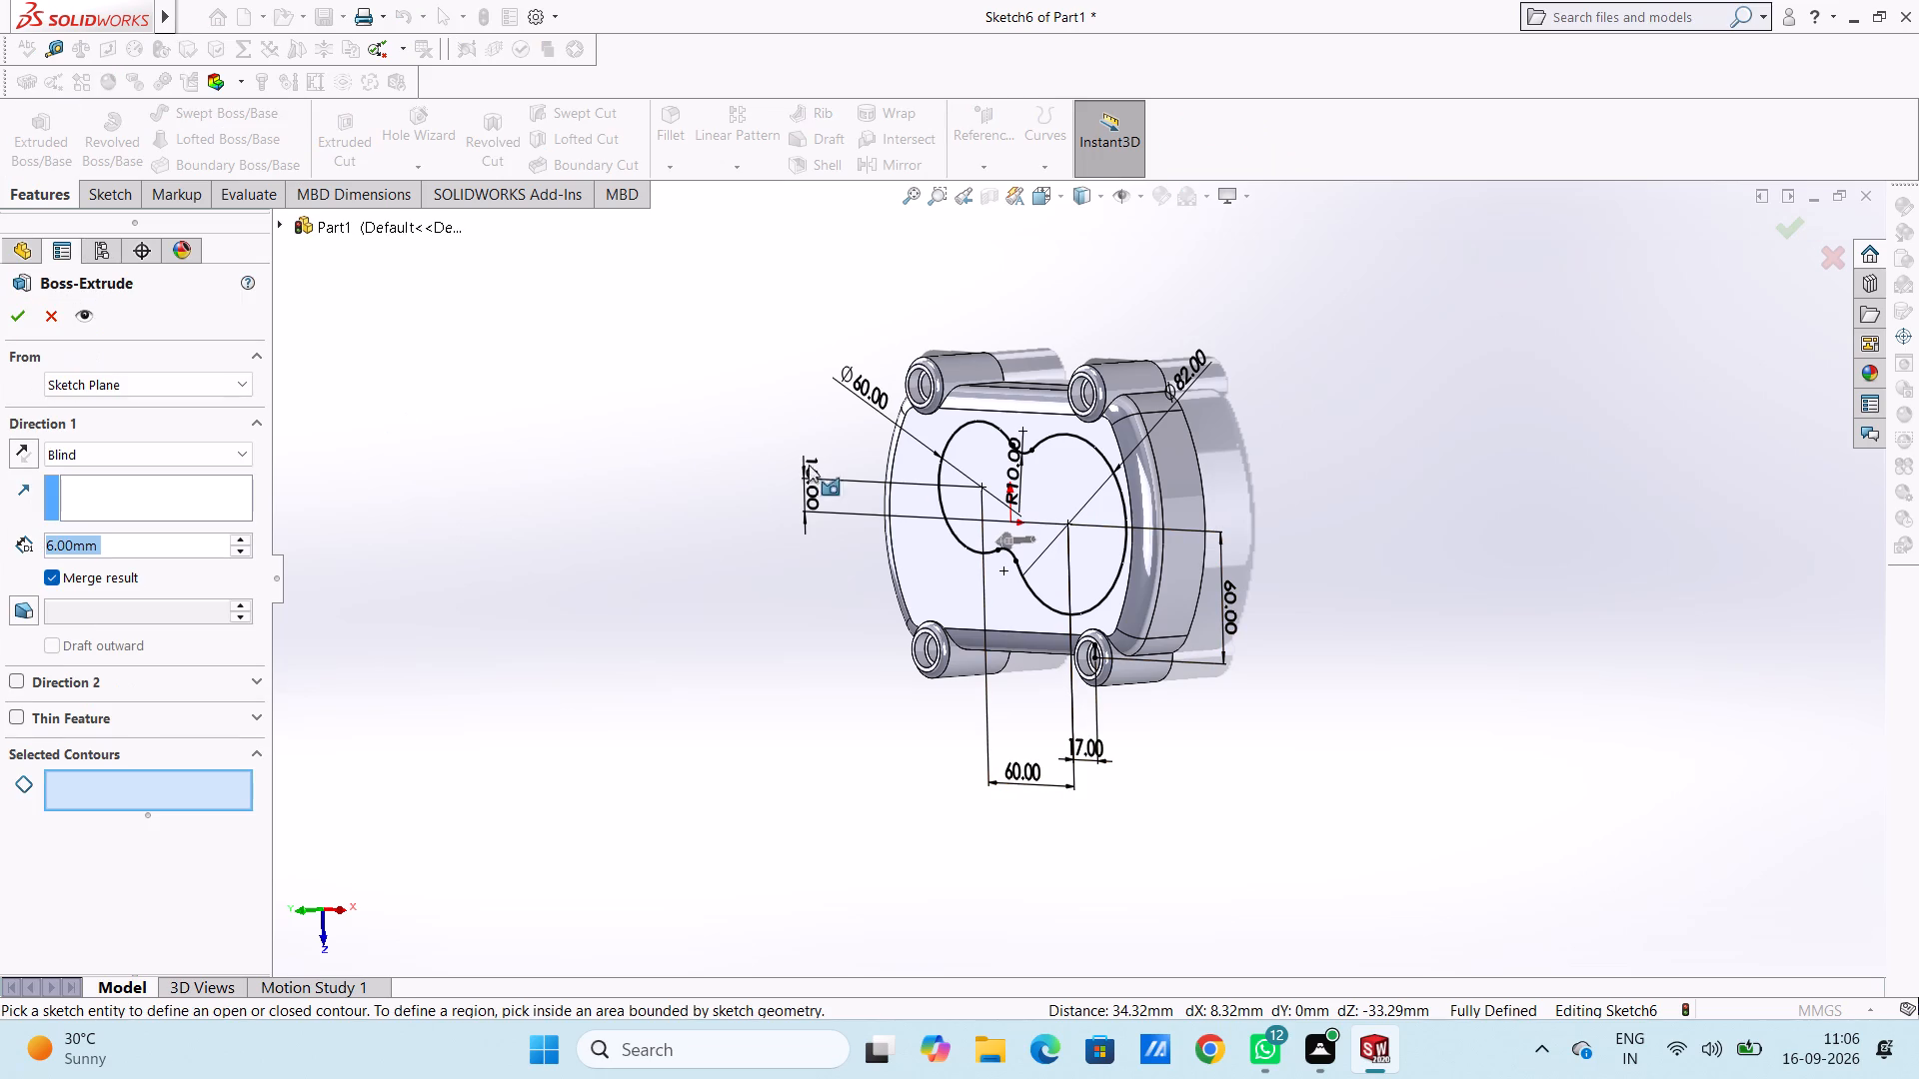
click(972, 473)
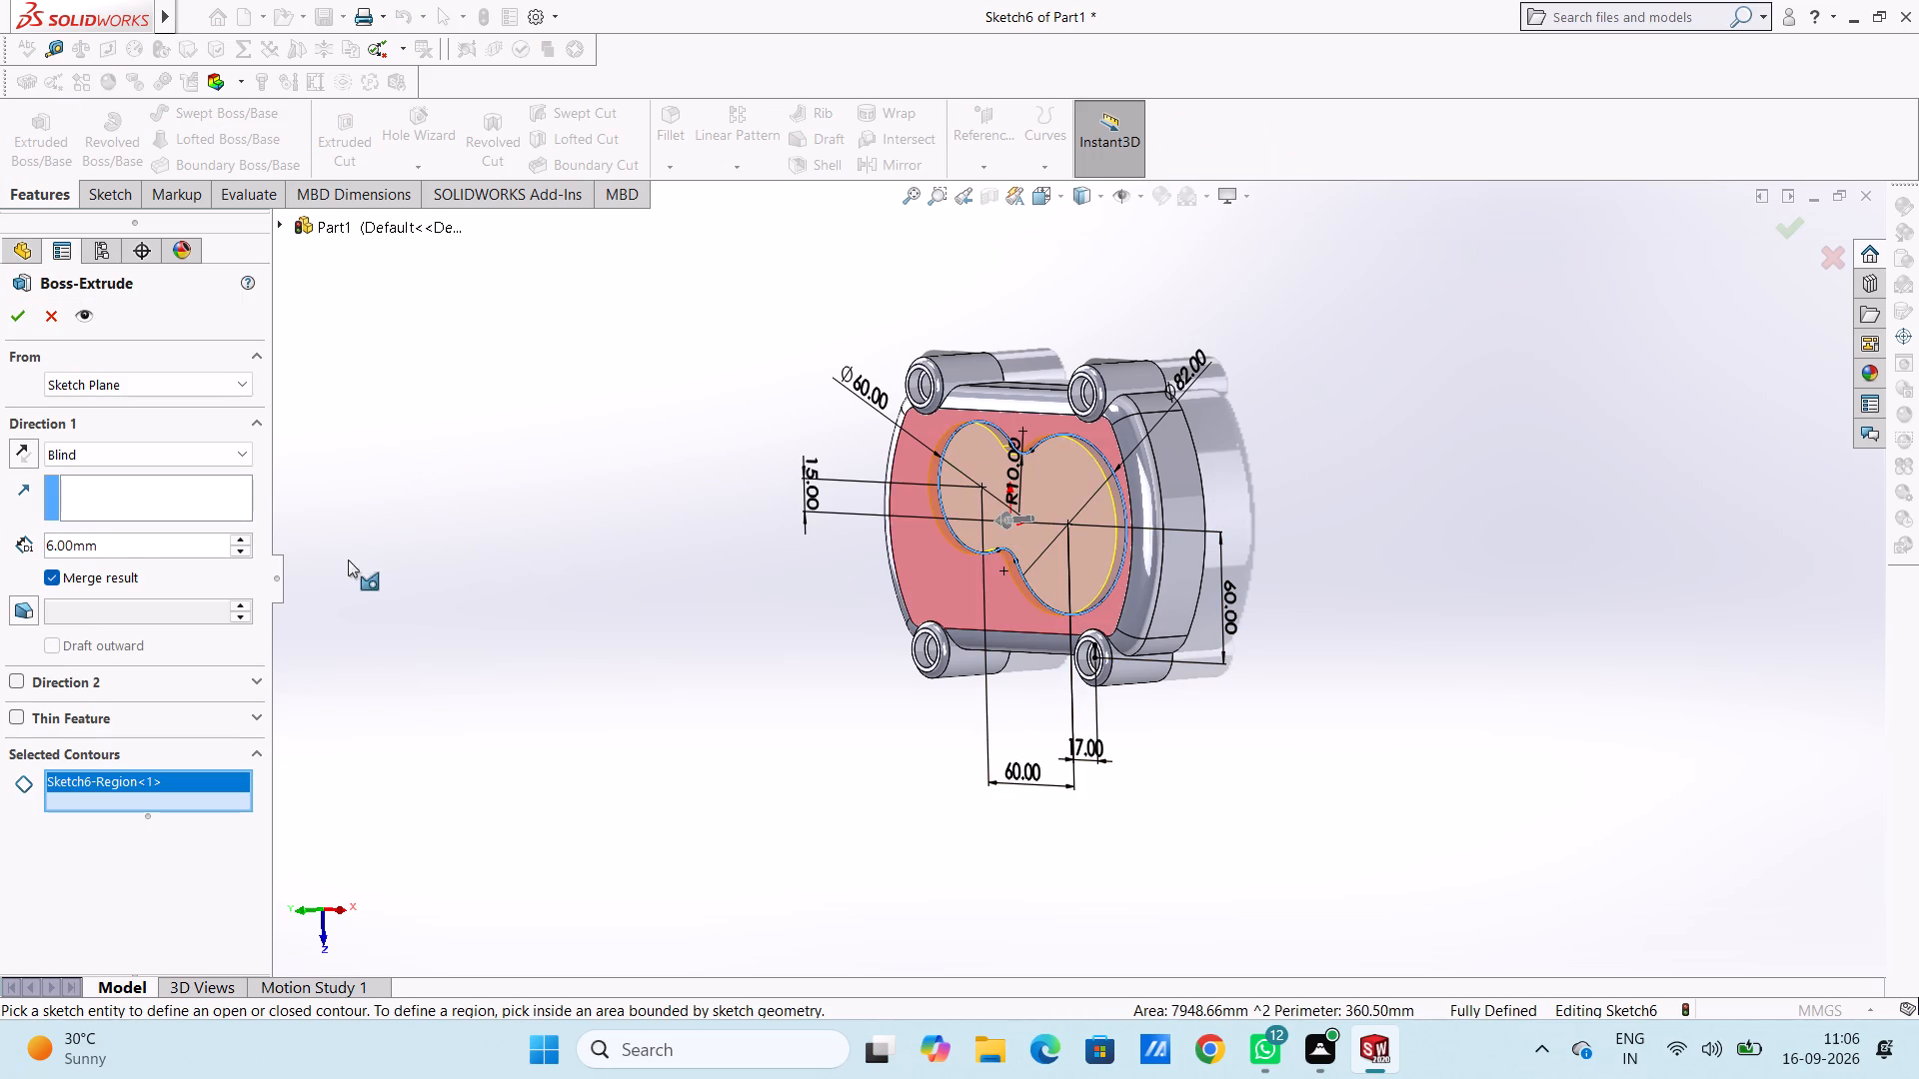
double_click(150, 546)
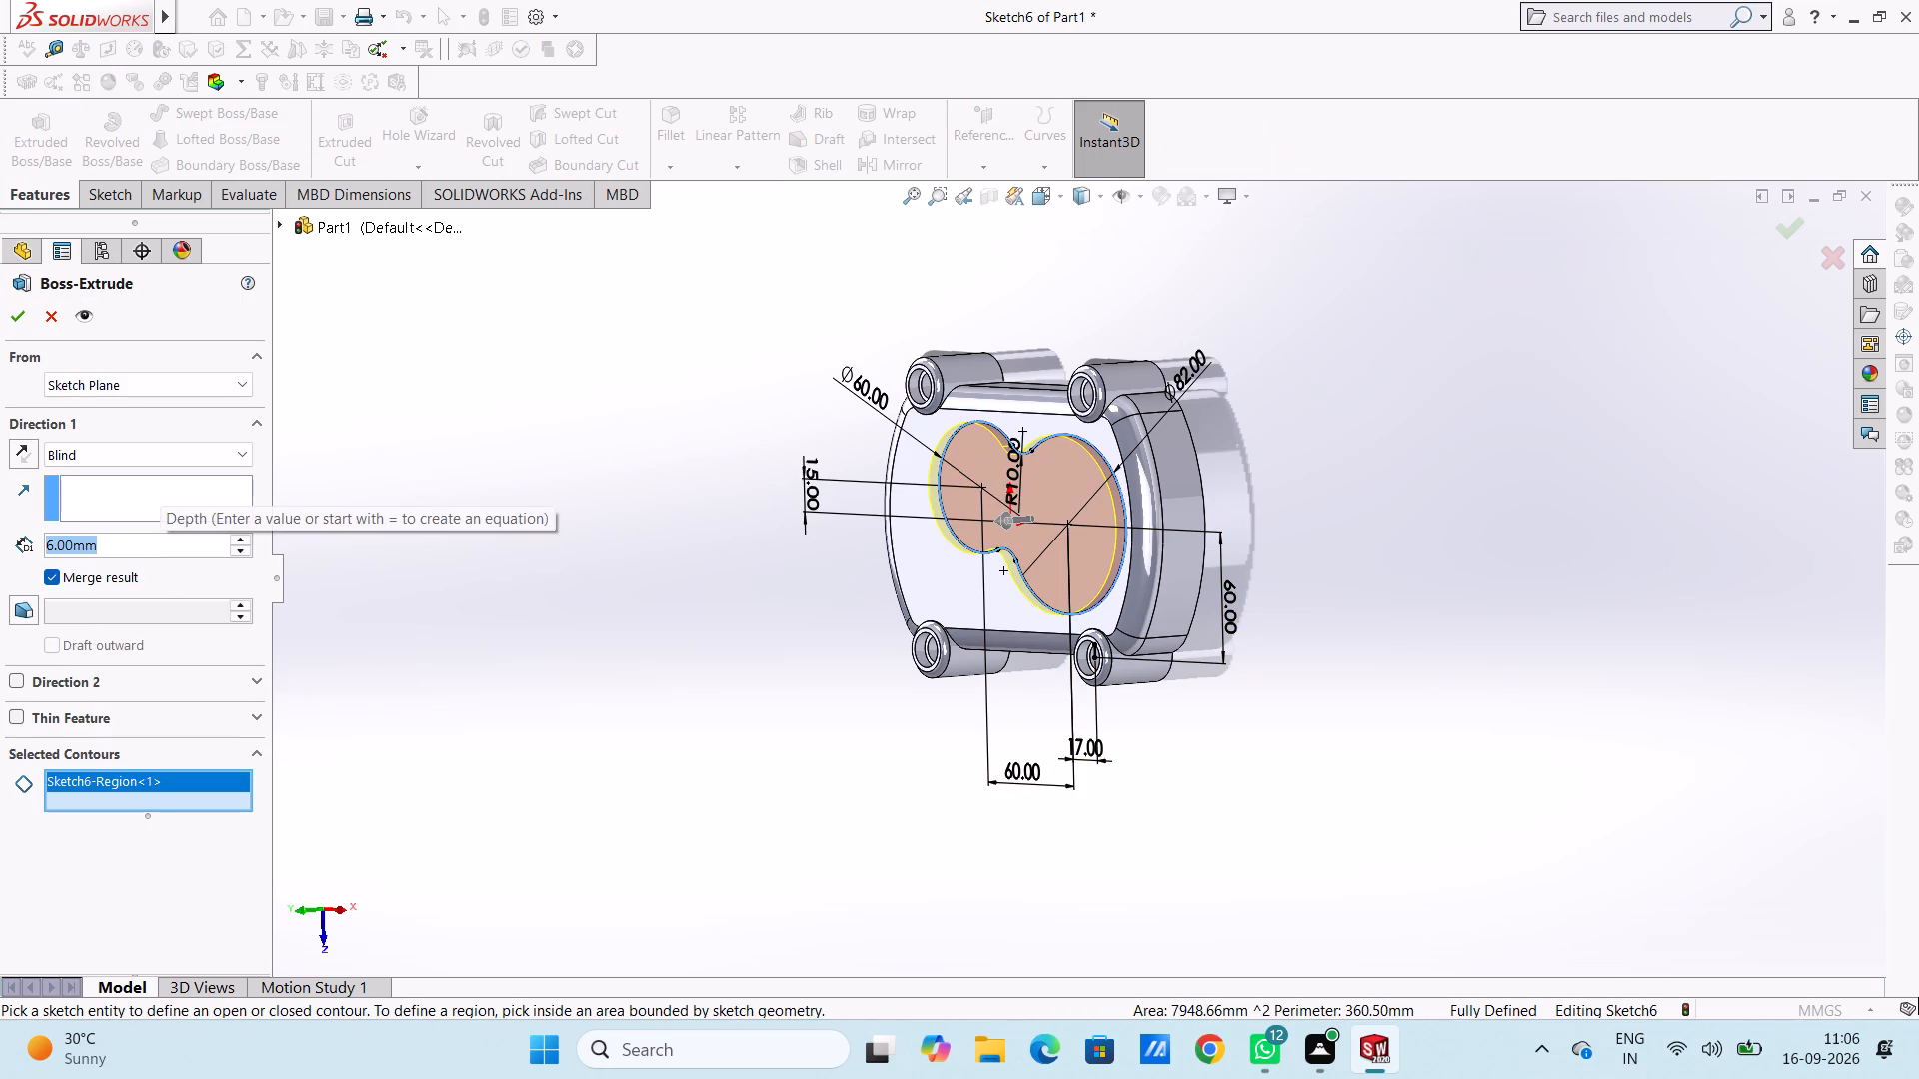
text(10)
key(Return)
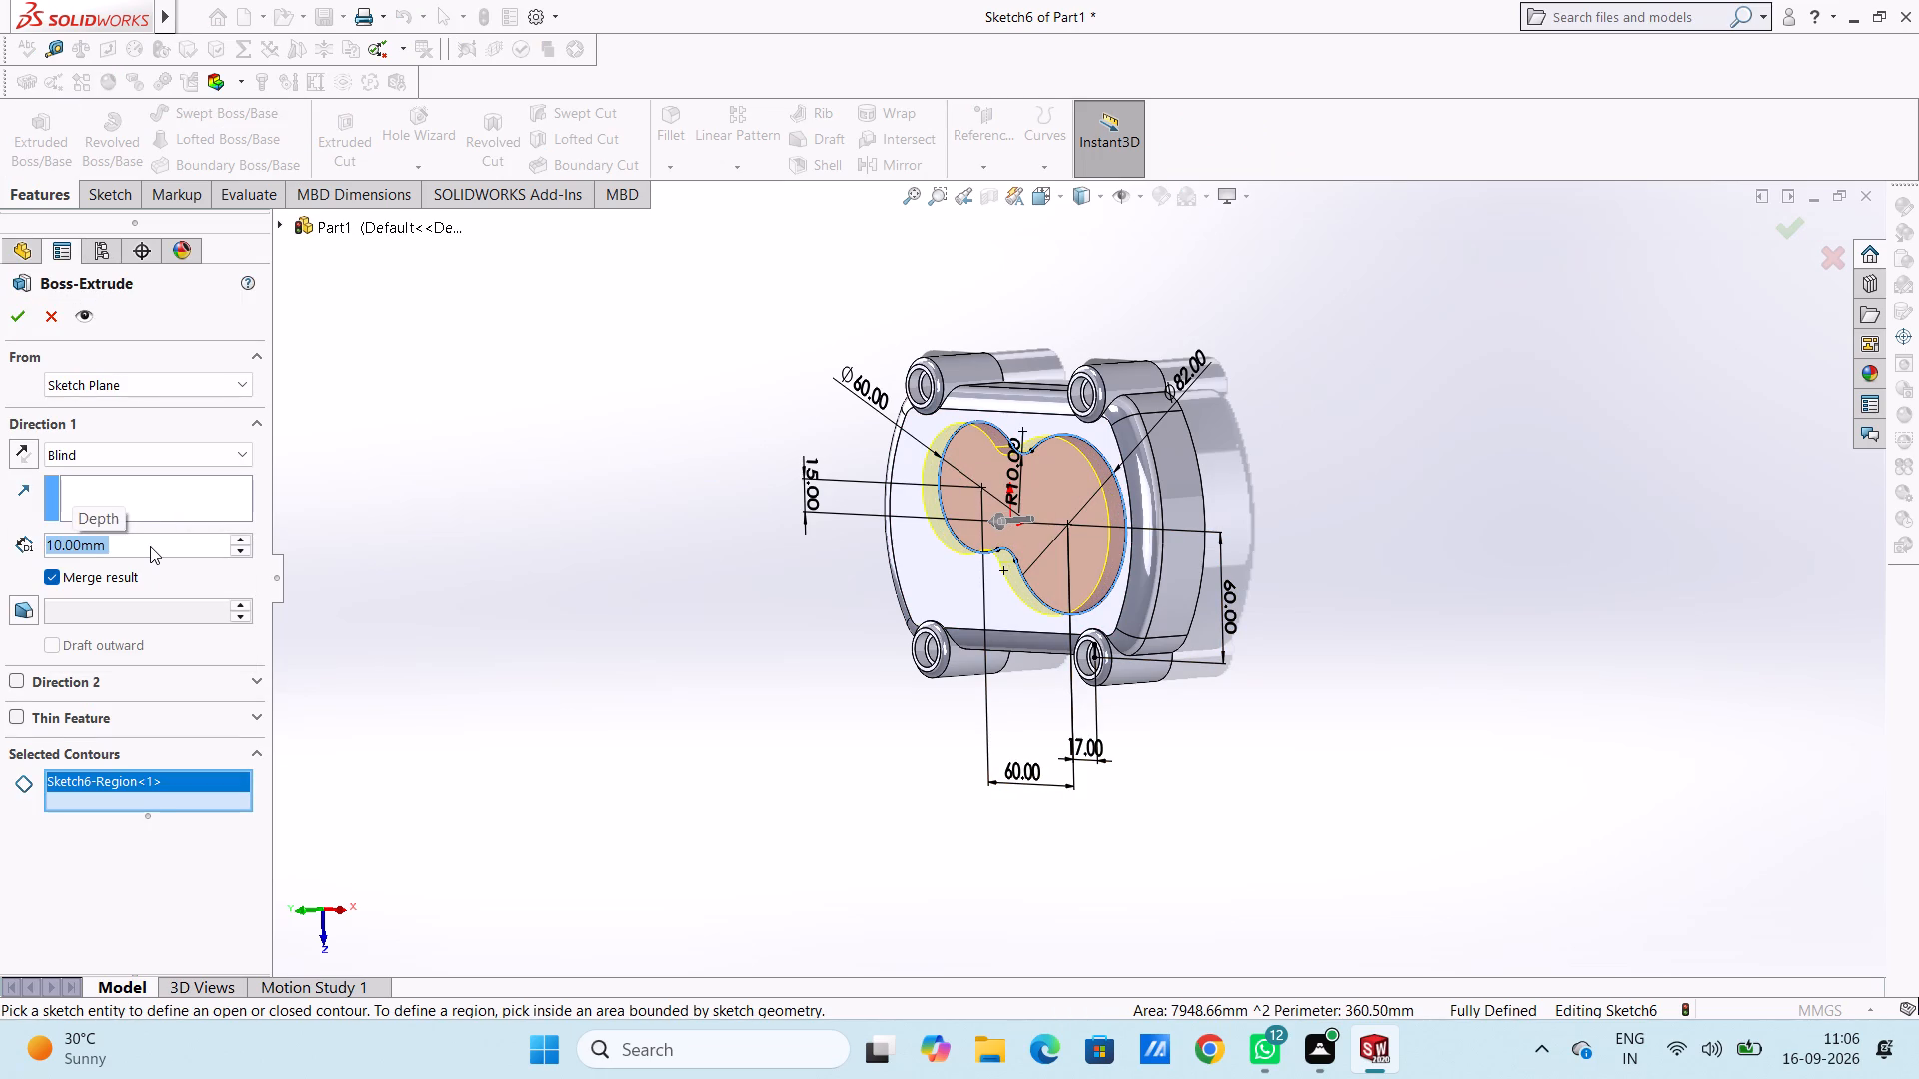
text(15)
key(Return)
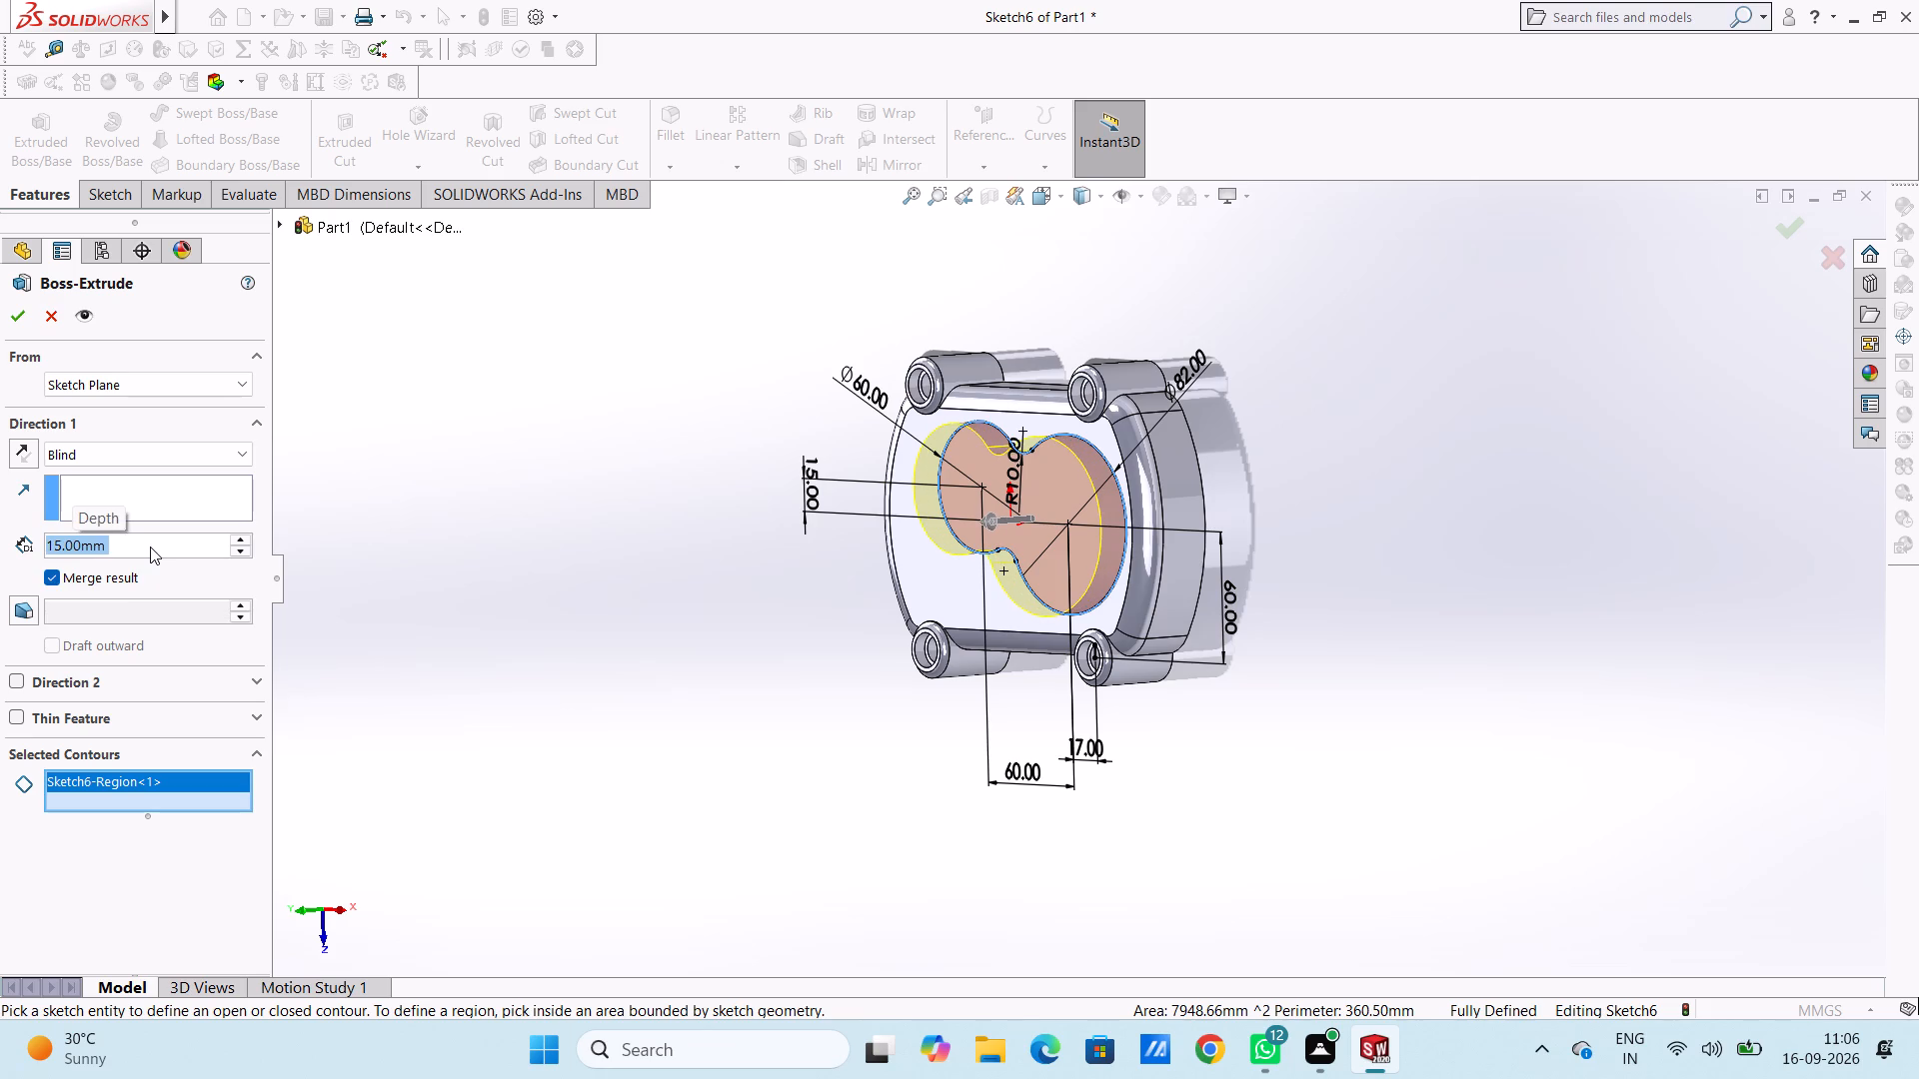
click(16, 327)
click(516, 452)
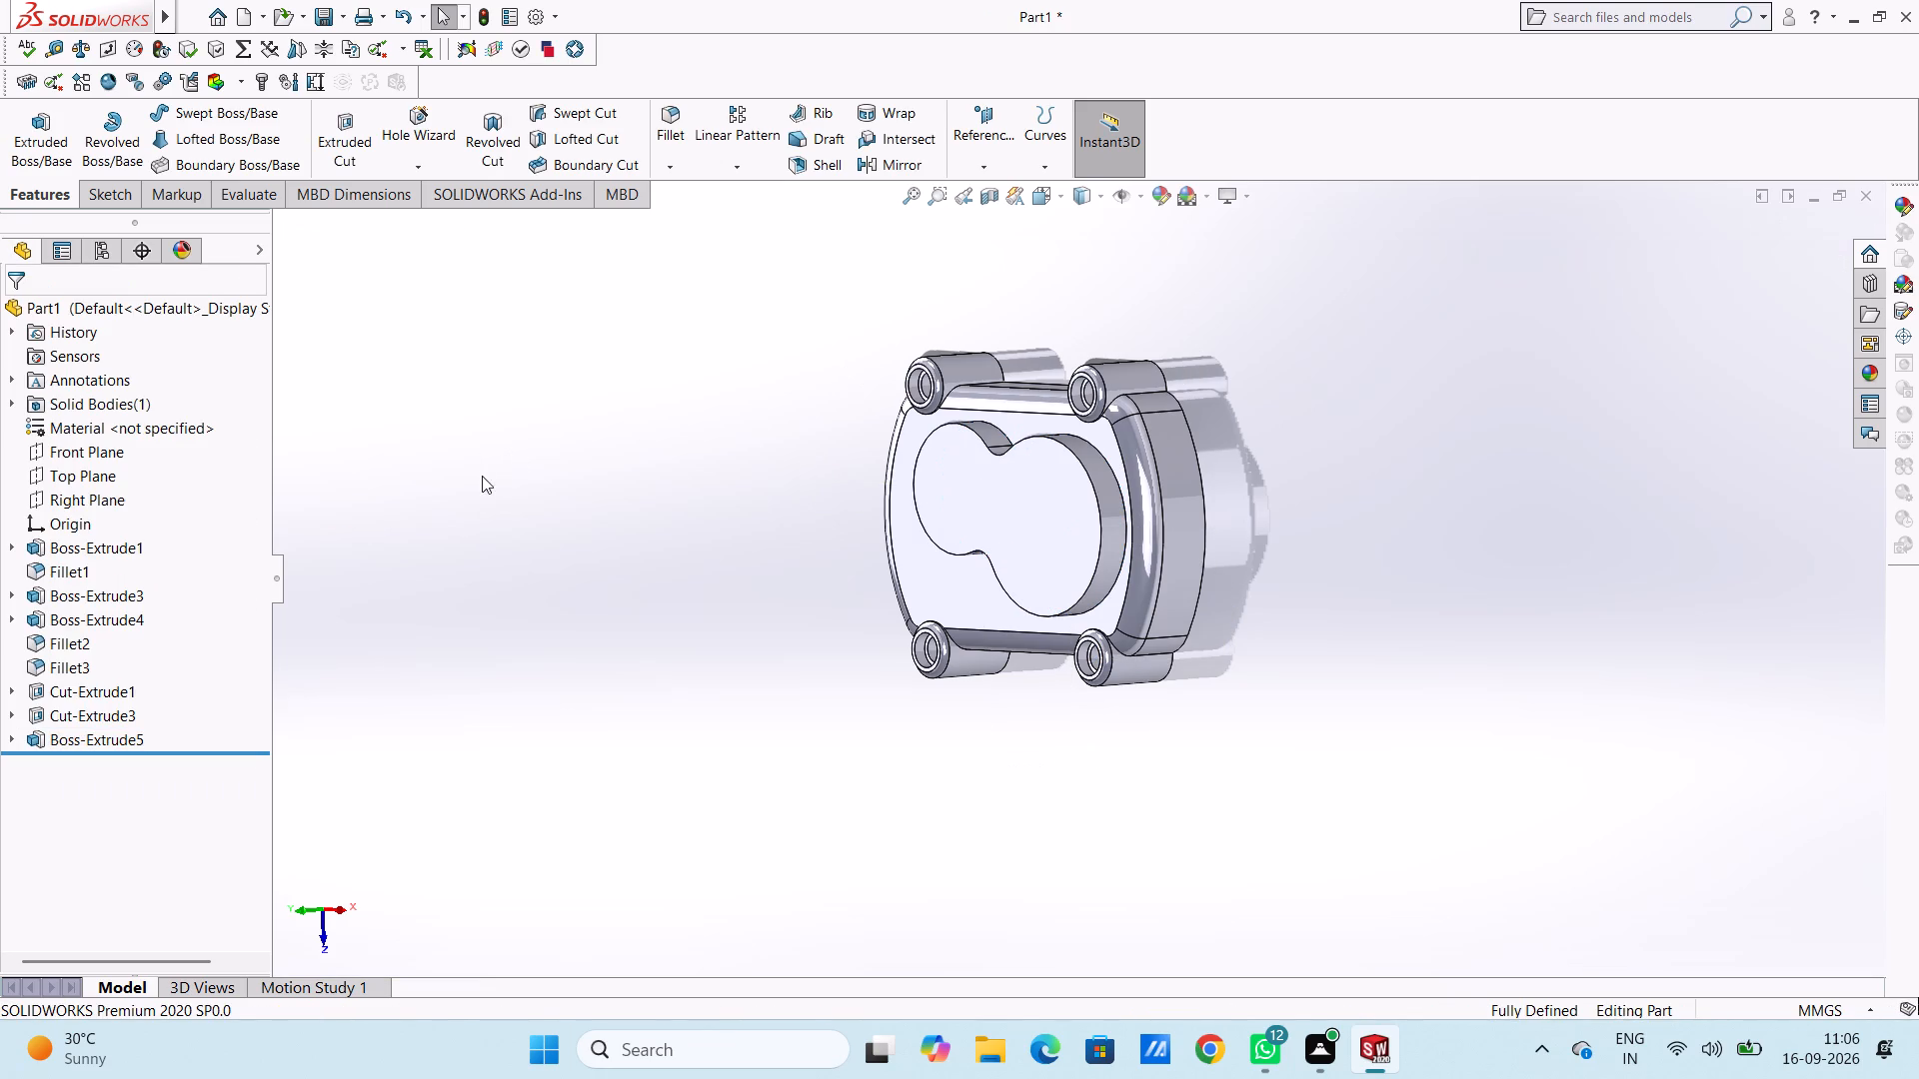
Add a 3 mm fillet along the base edge where the raised blended boss meets the block's top face.
middle_drag(560, 470, 450, 448)
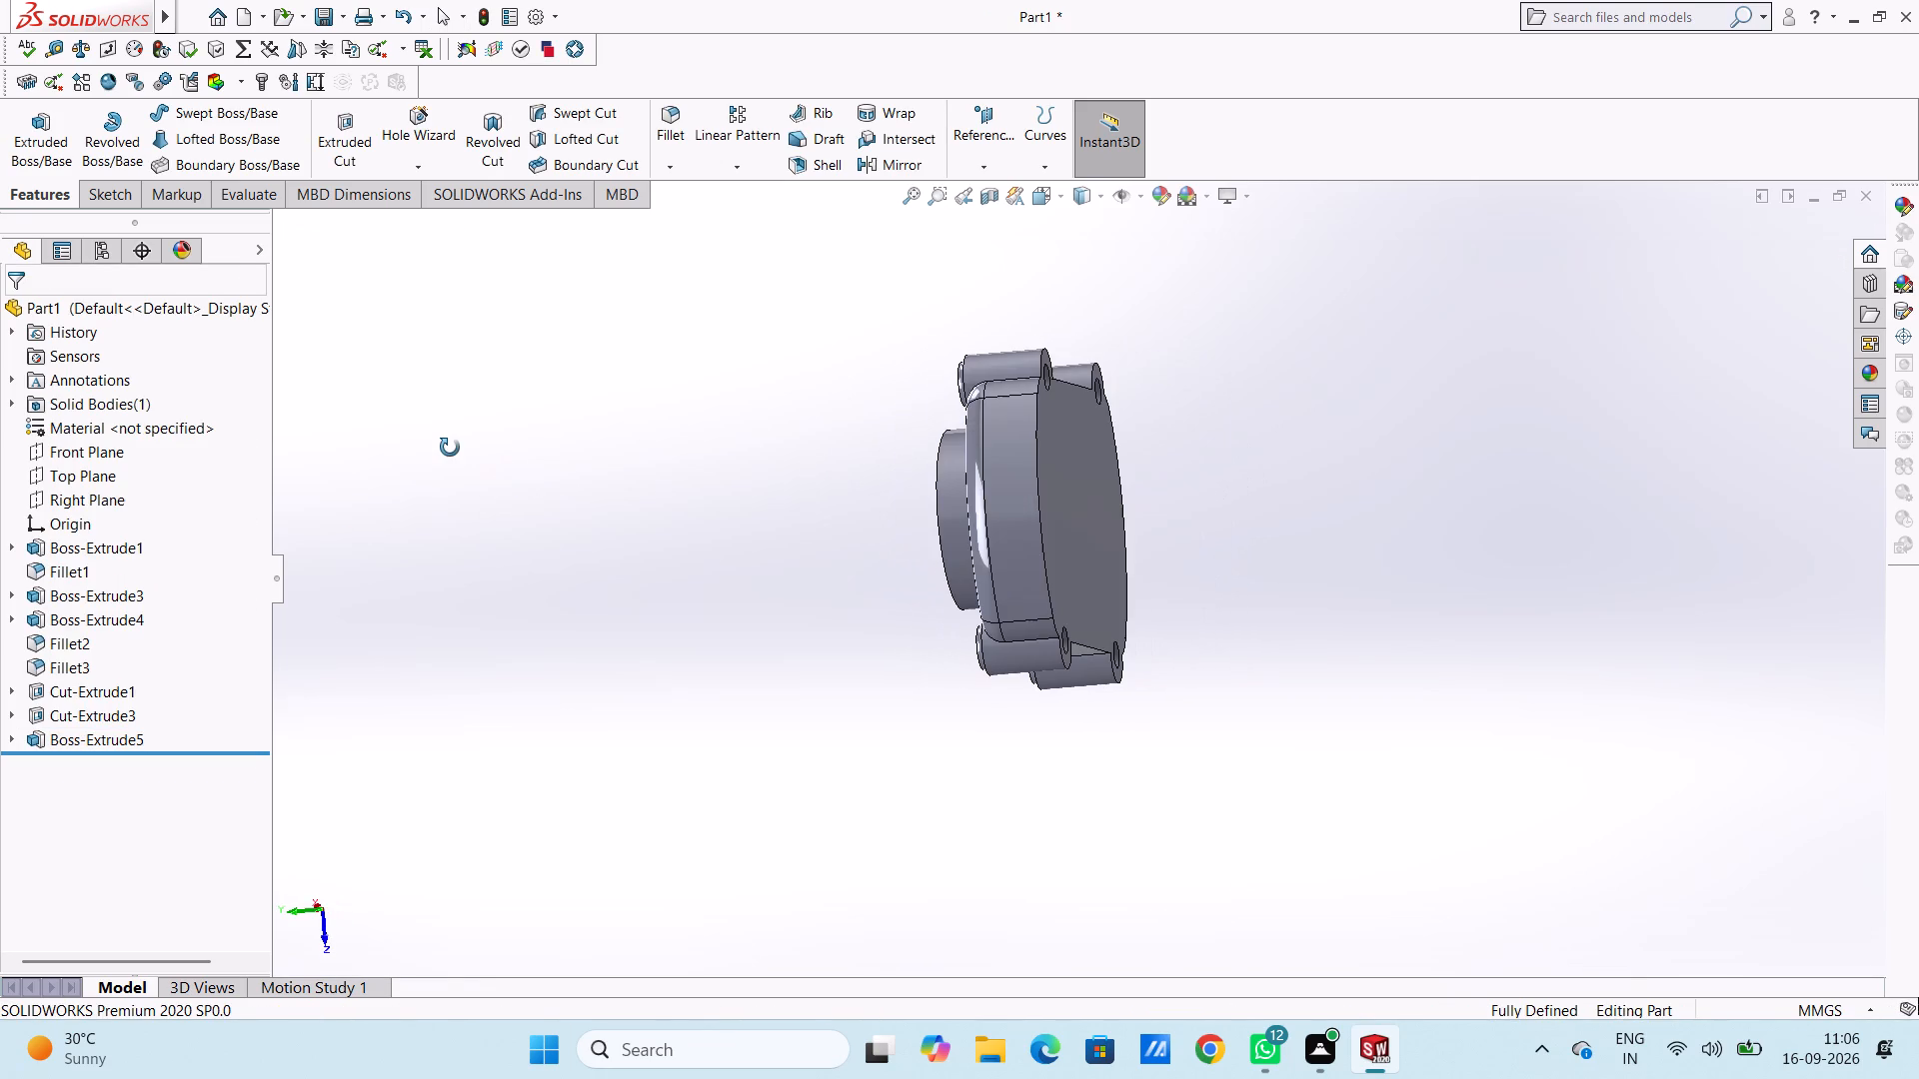
middle_drag(450, 448, 686, 499)
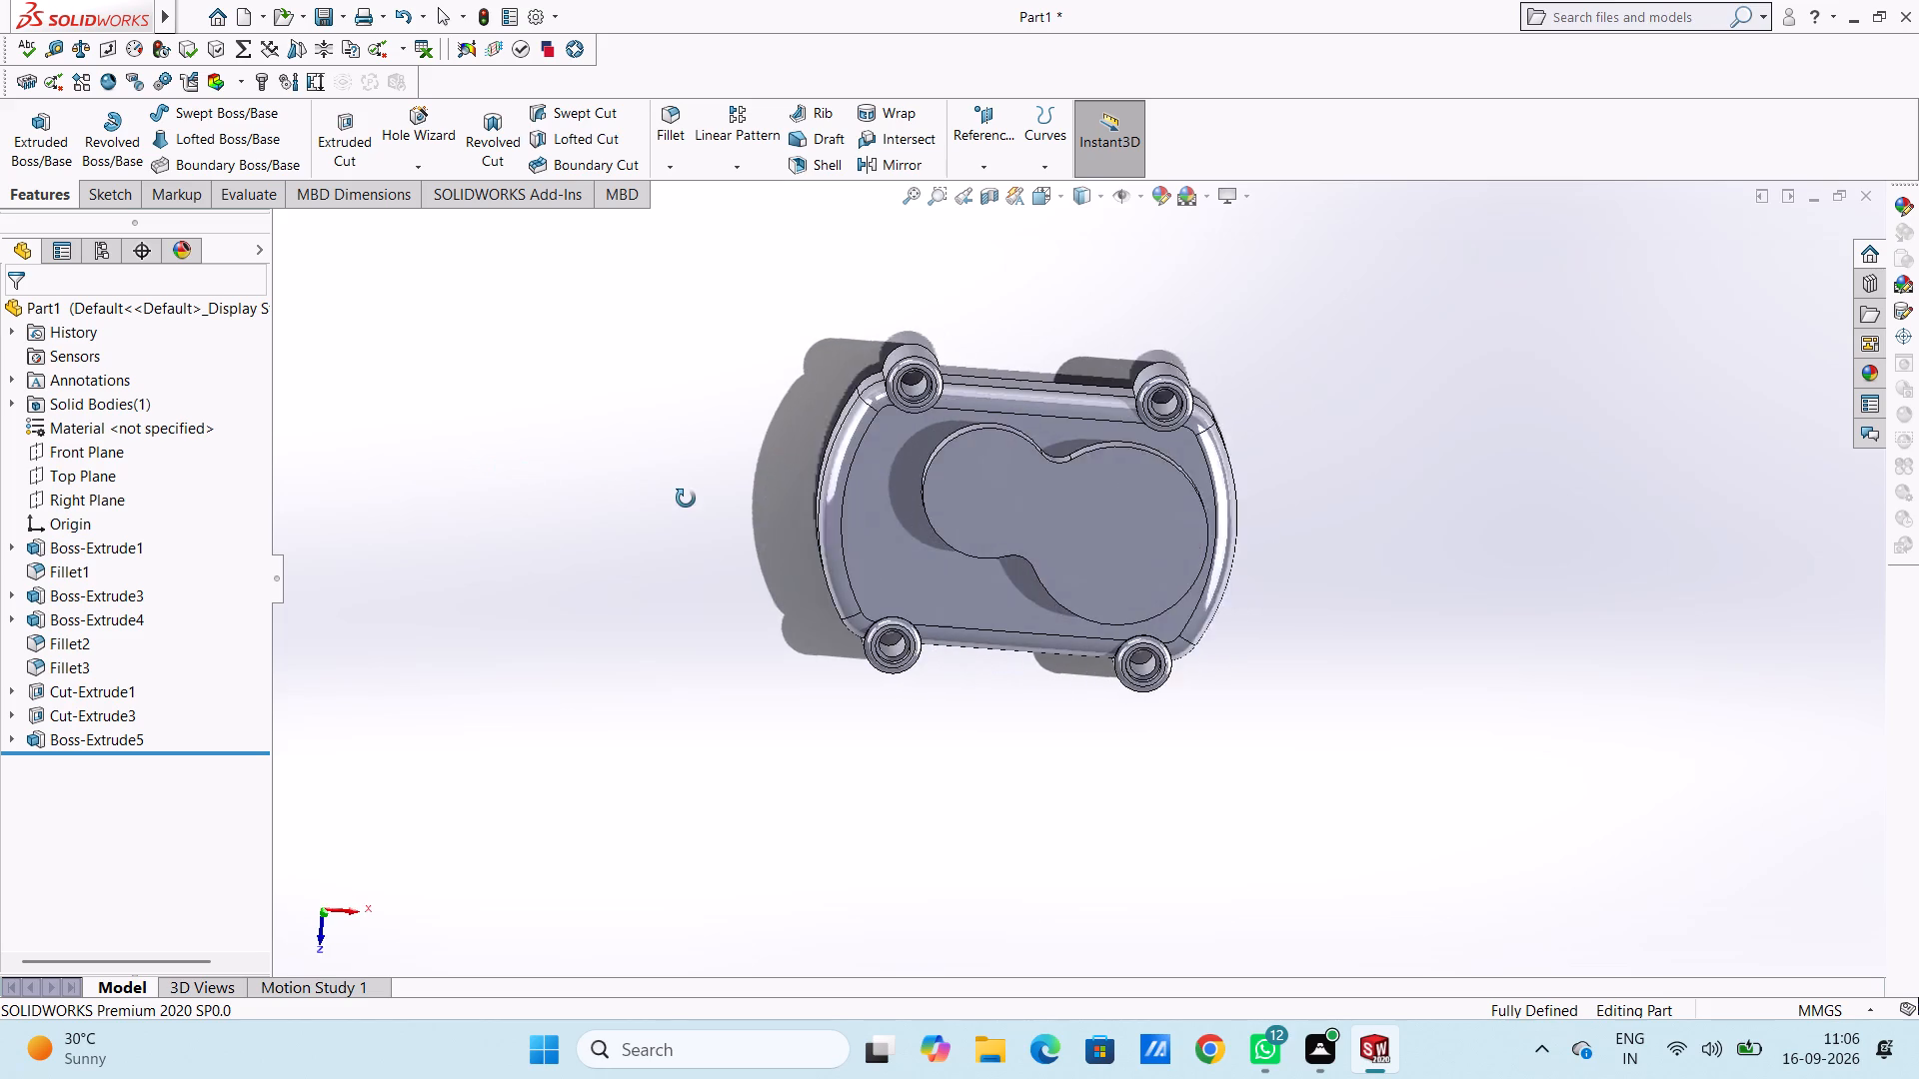
middle_drag(686, 499, 618, 443)
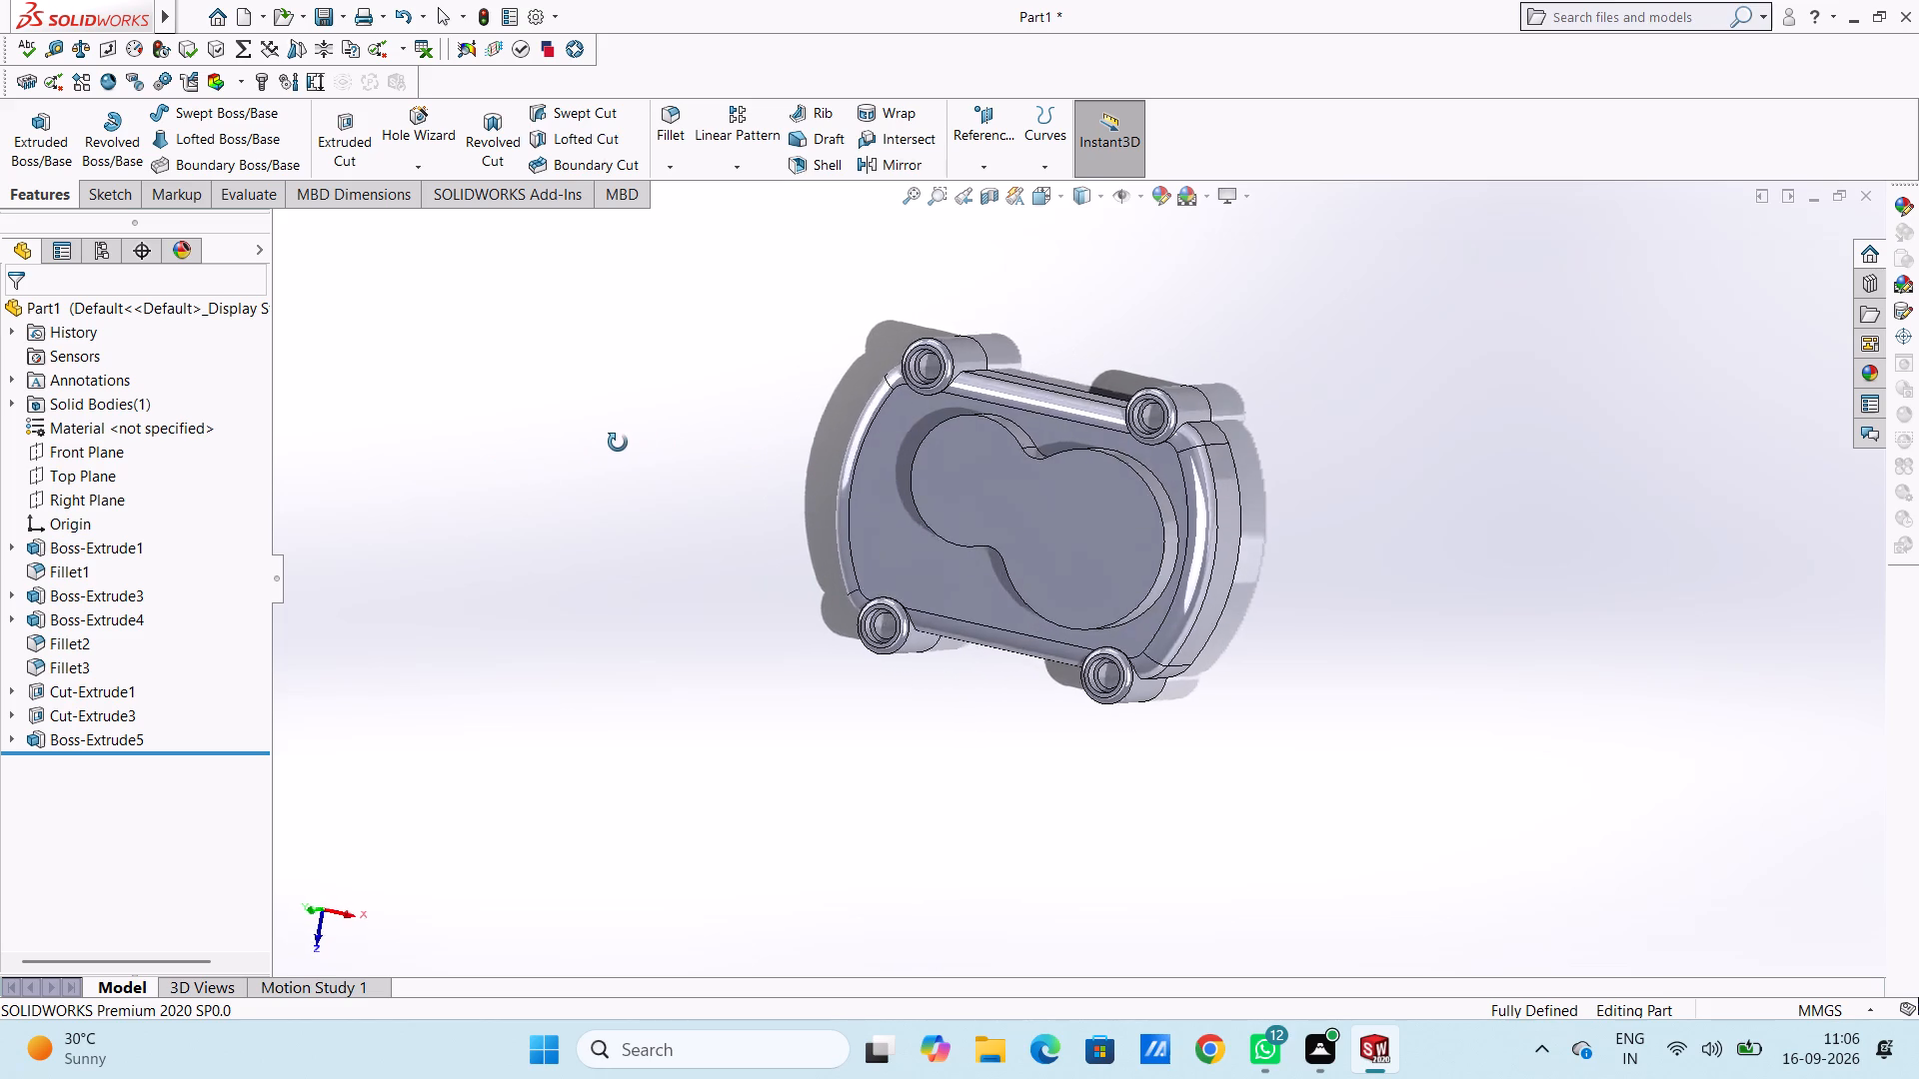
middle_drag(618, 443, 671, 435)
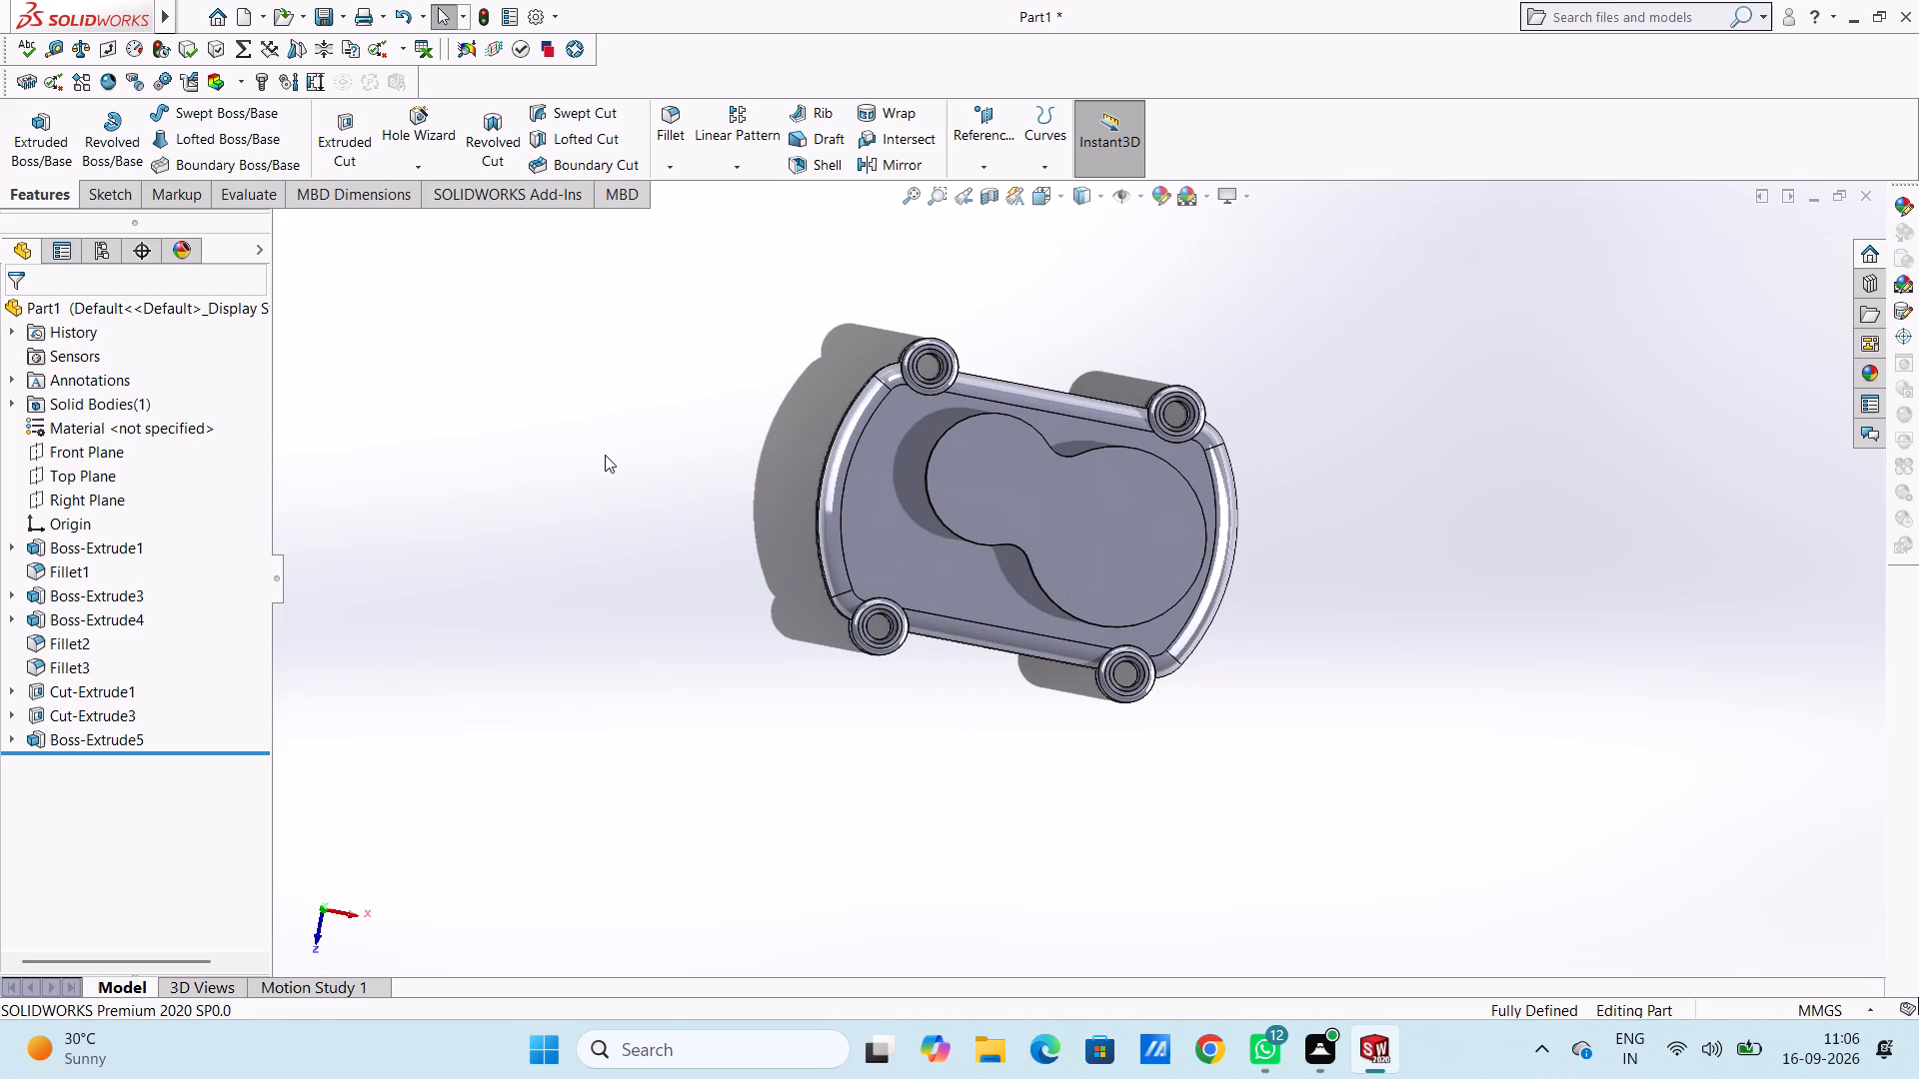
key(ctrl+7)
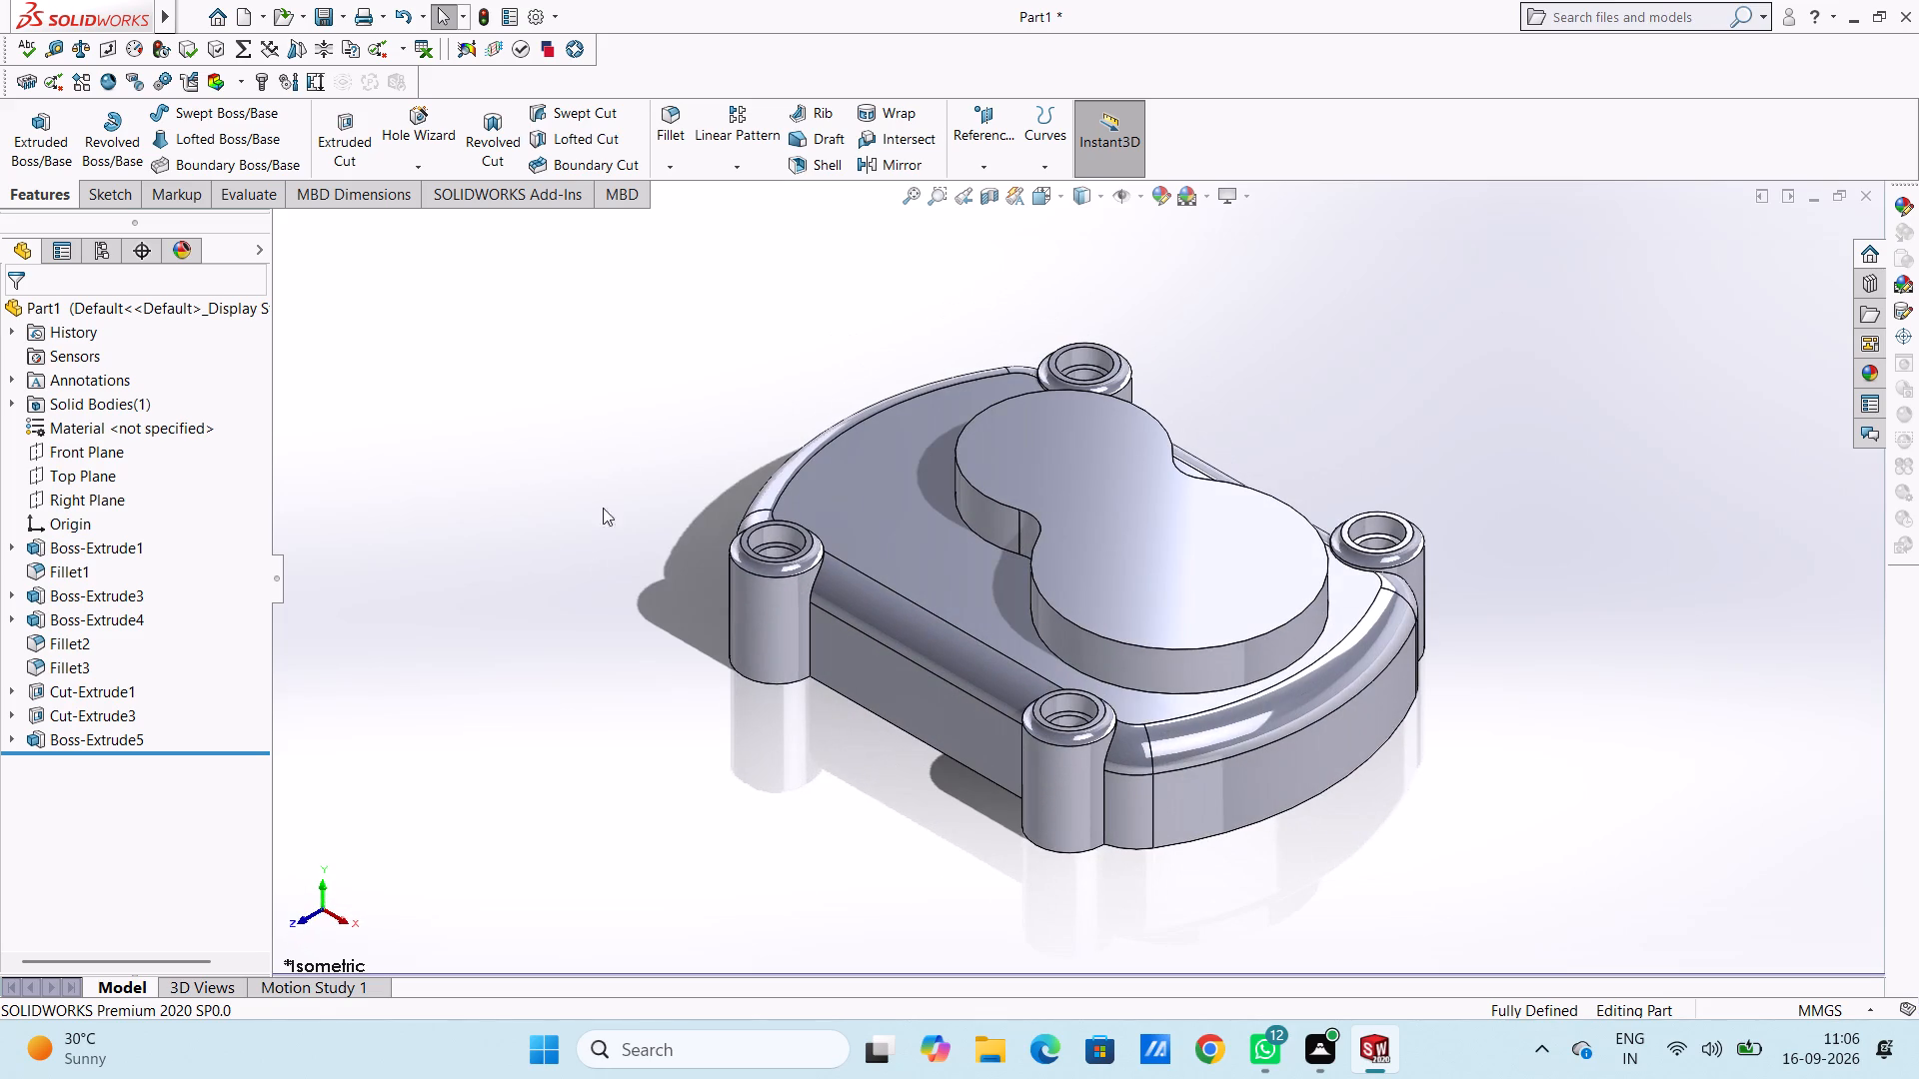
click(664, 124)
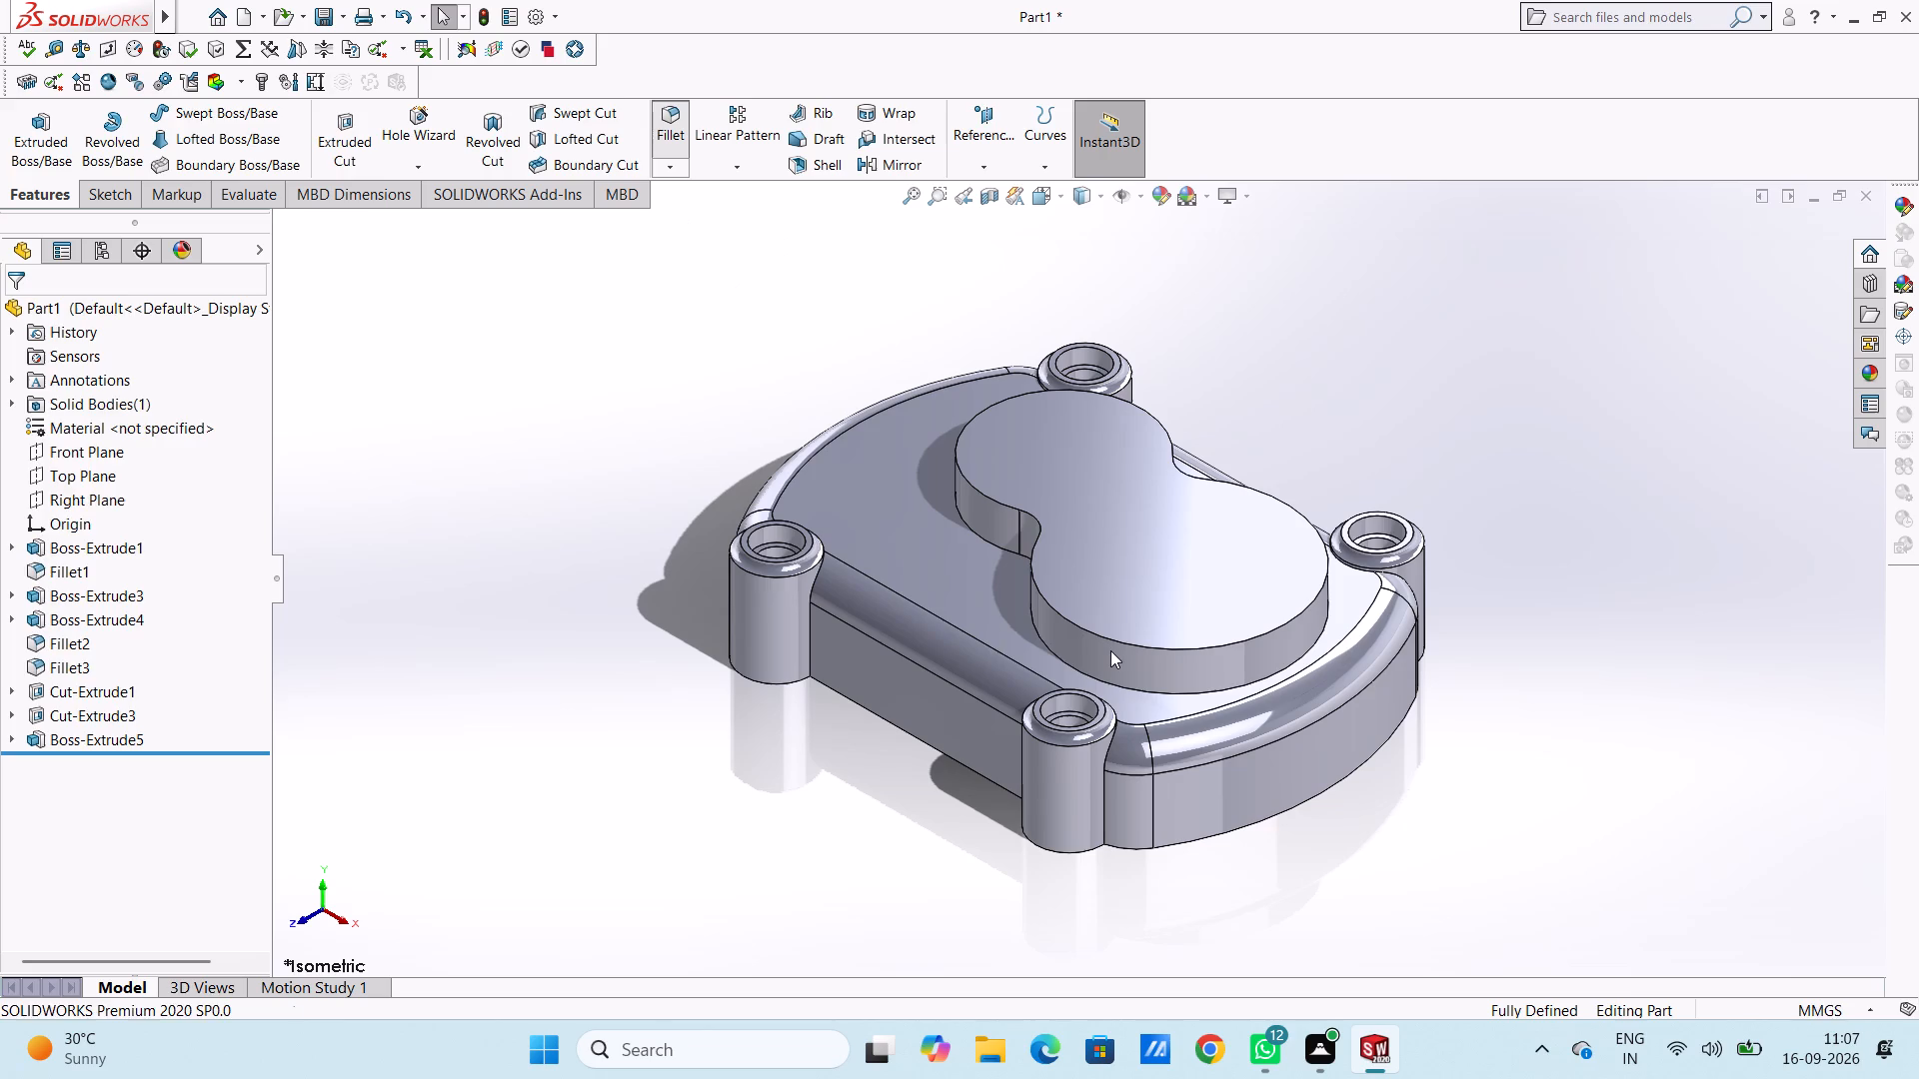
click(1114, 685)
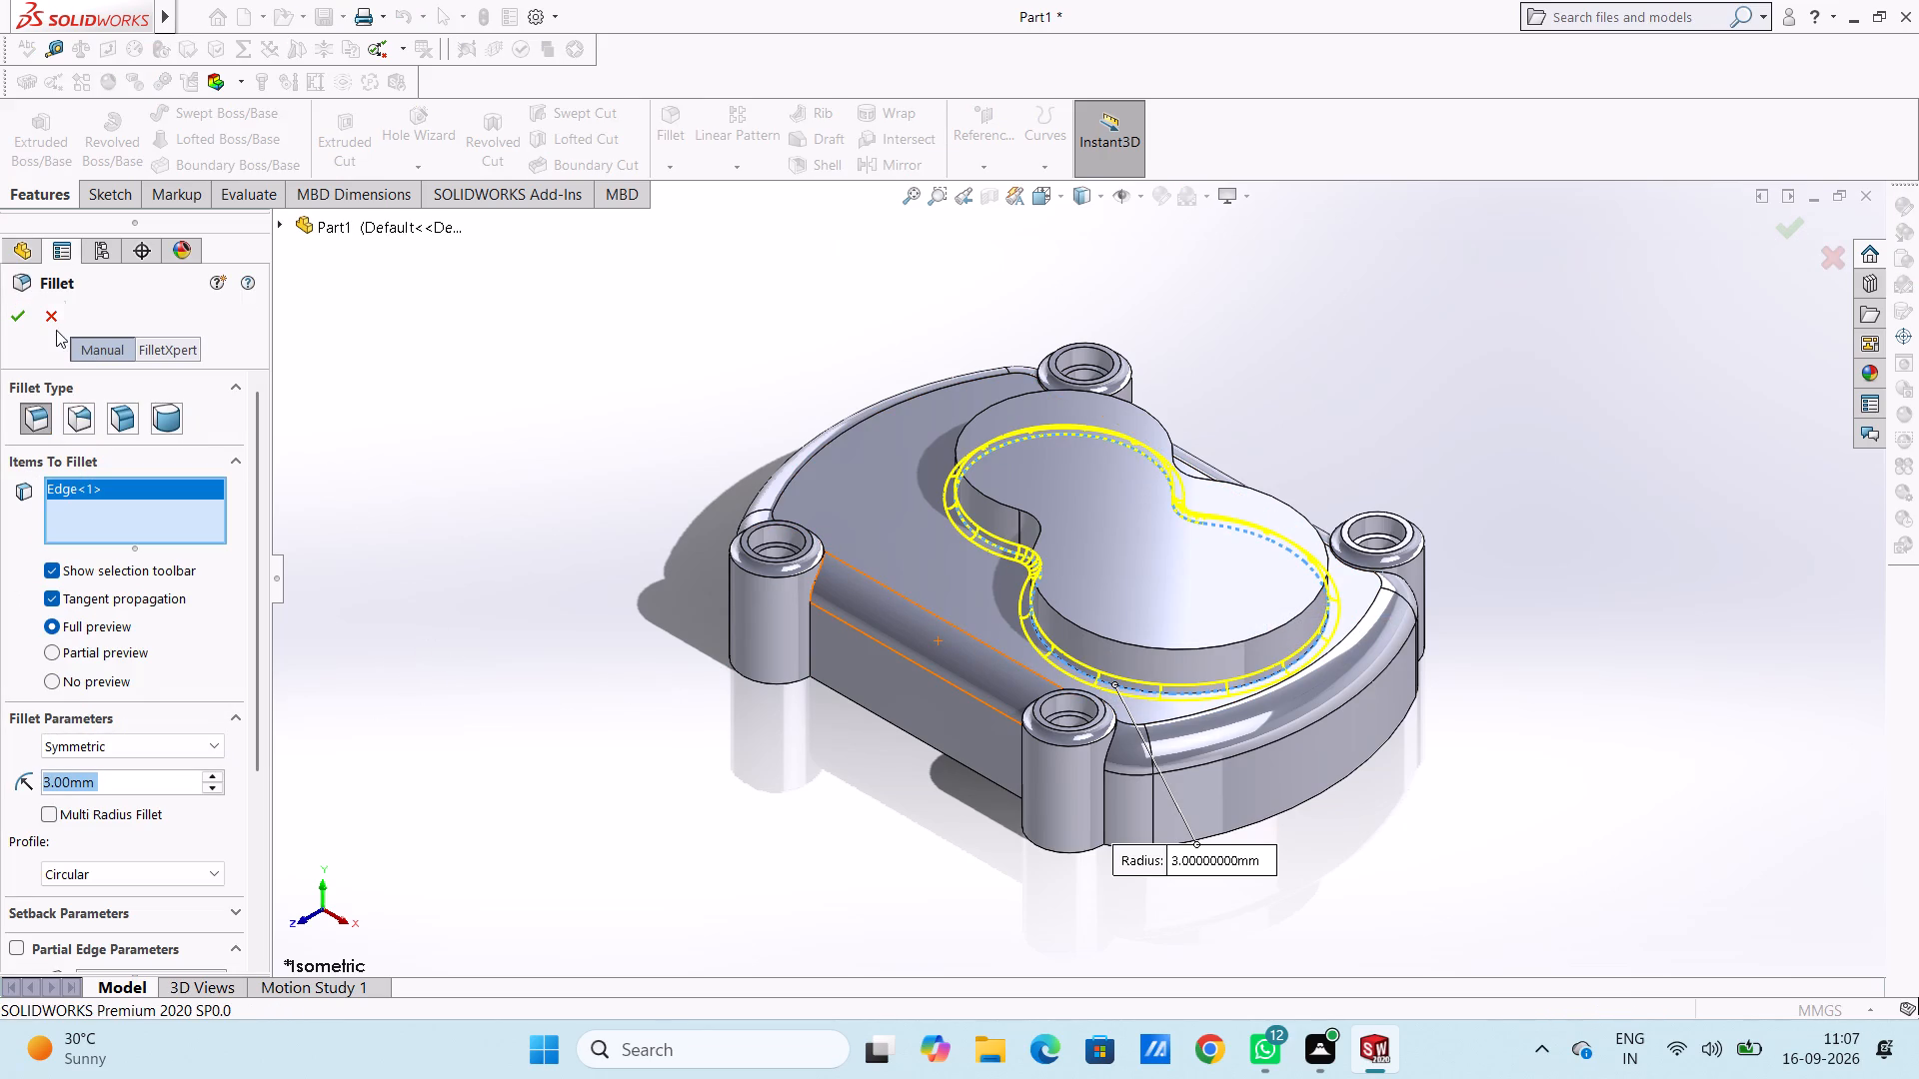
click(11, 325)
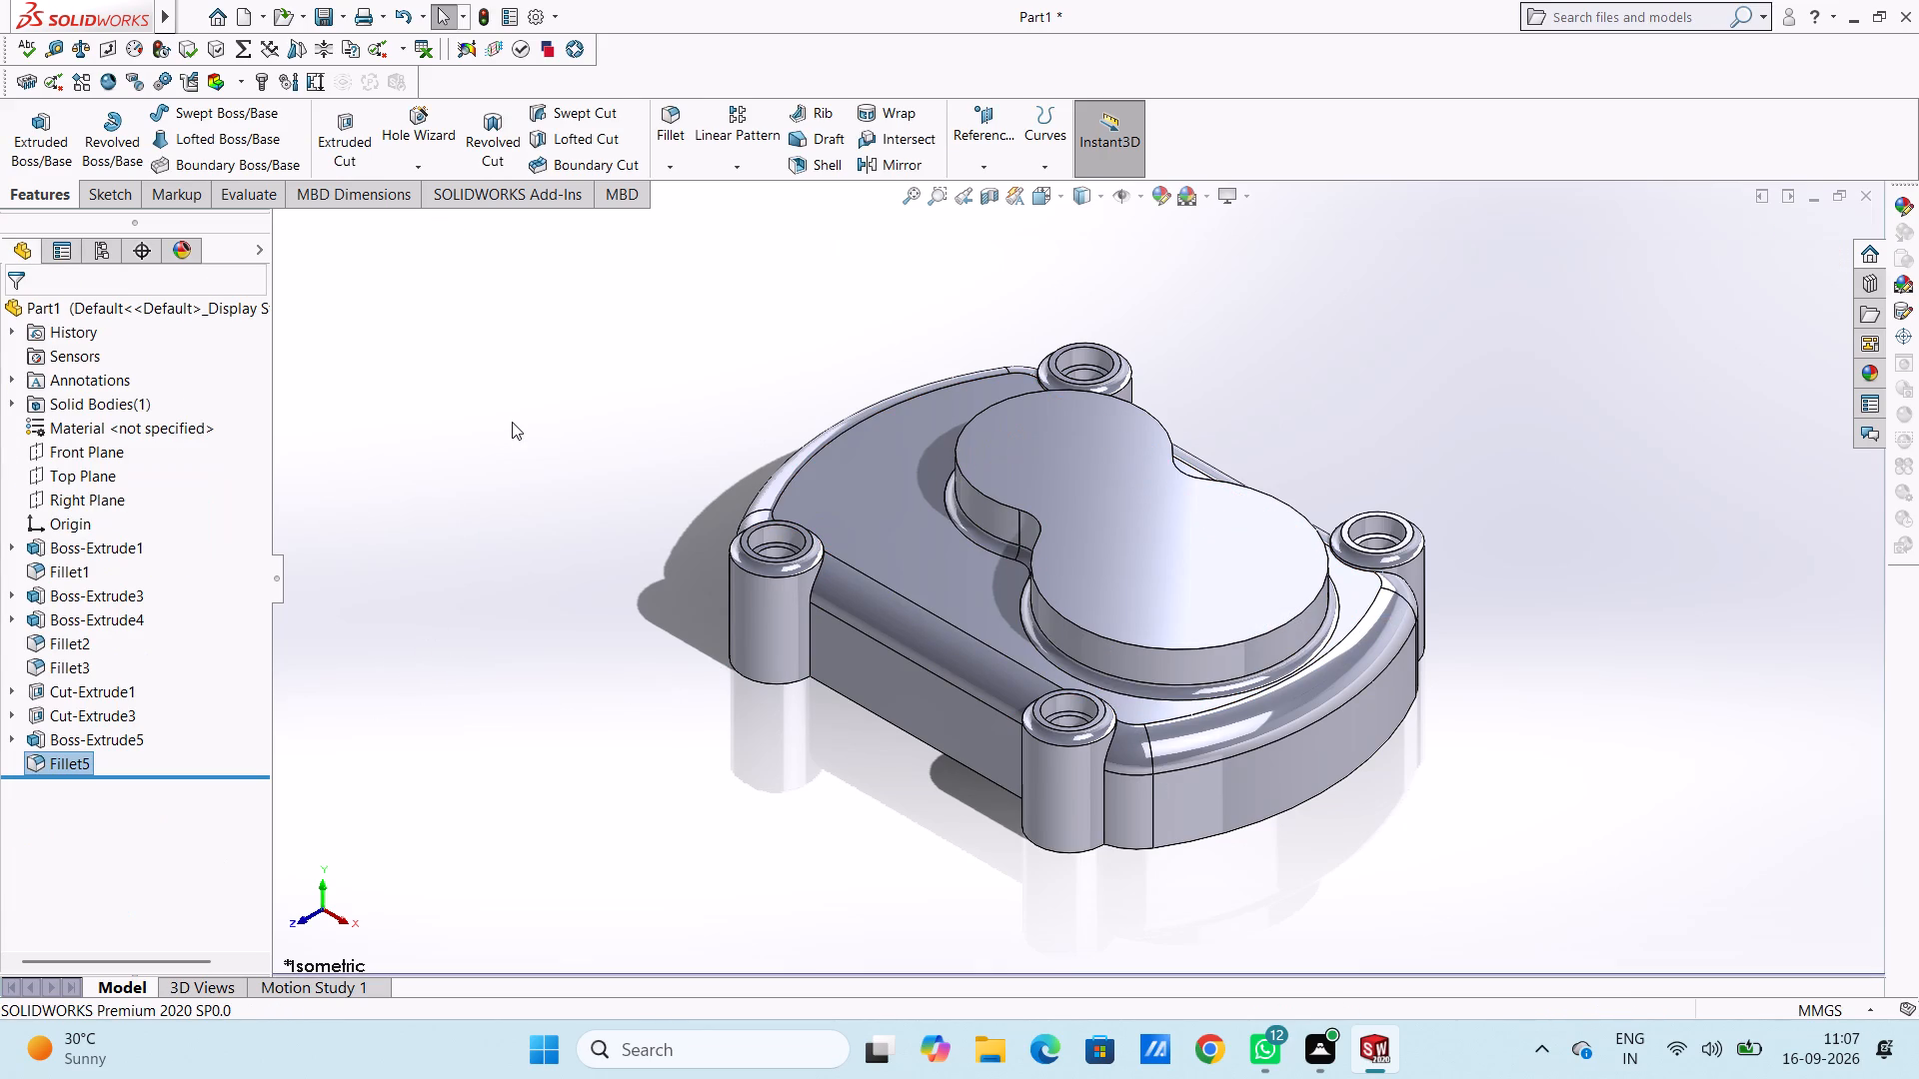
click(512, 422)
Start a new sketch on the top face of the raised blended boss.
key(ctrl+5)
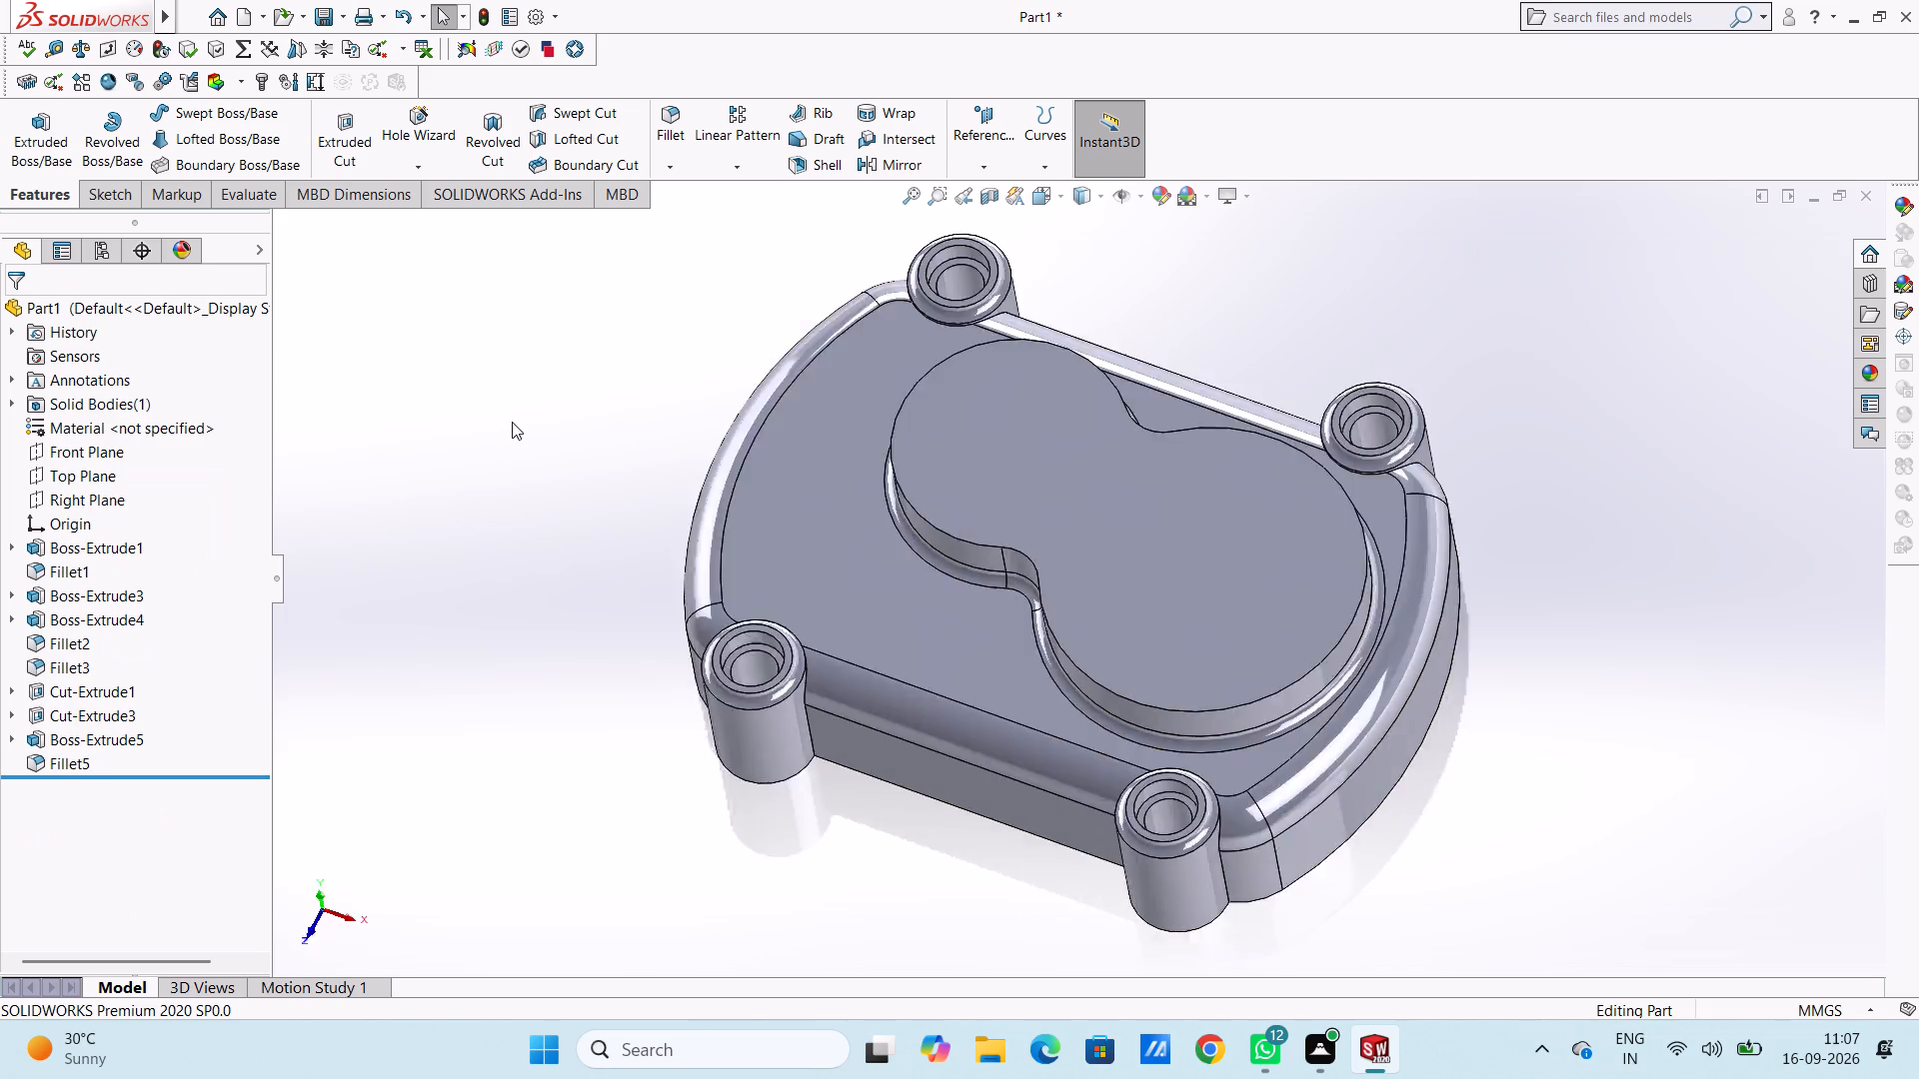
key(ctrl+7)
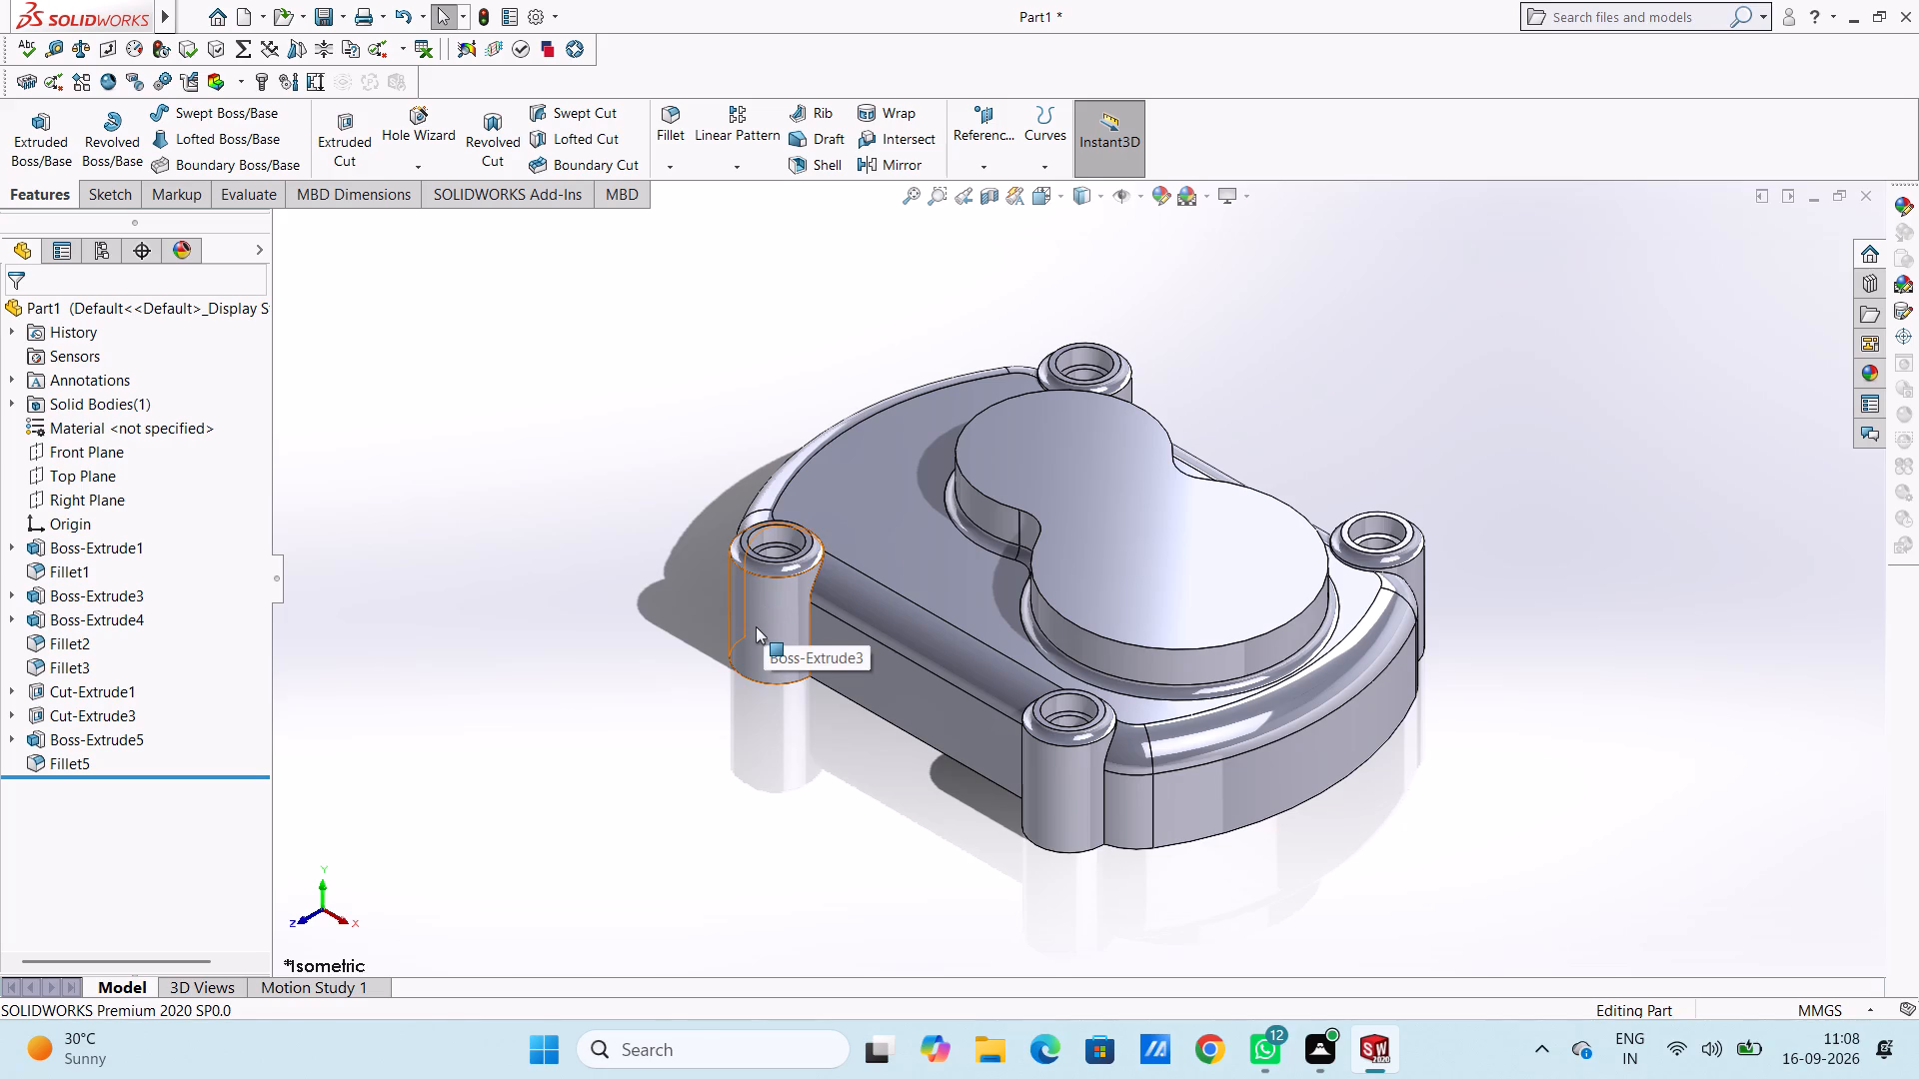
key(ctrl+5)
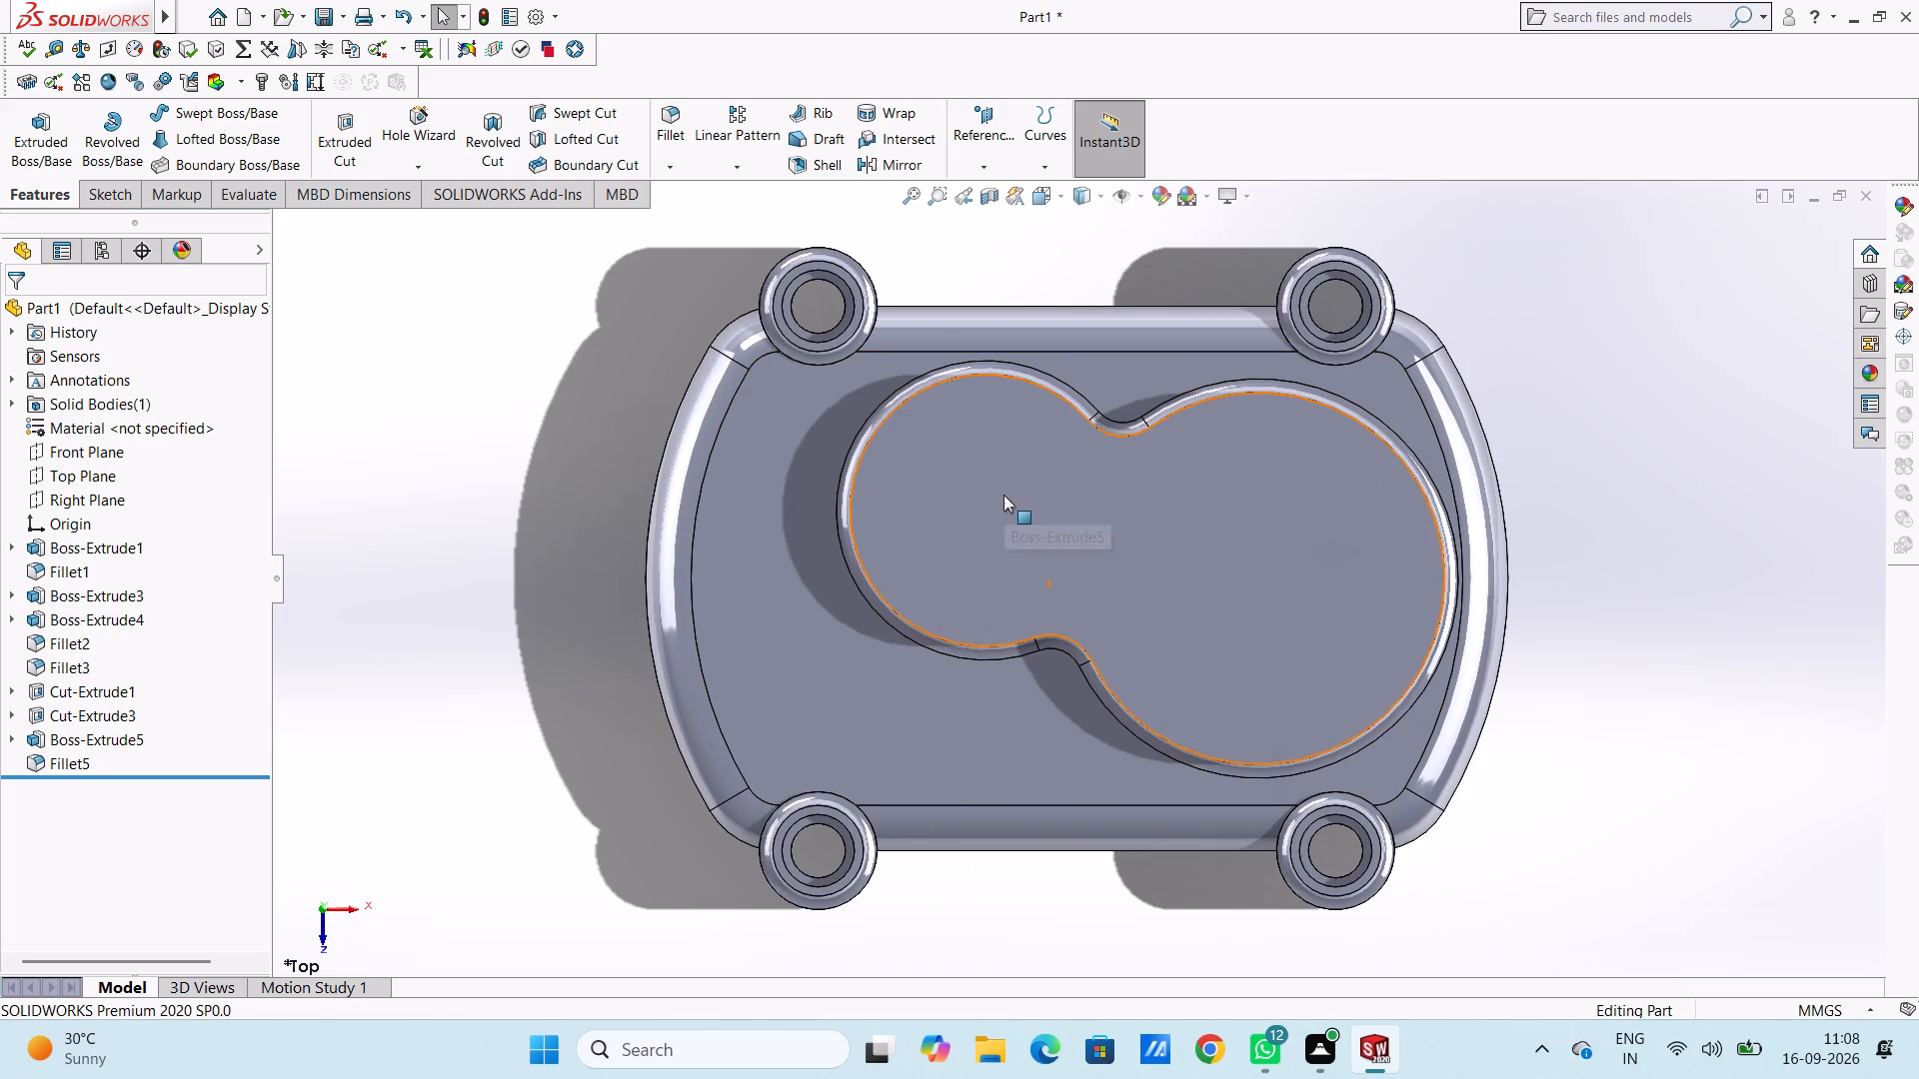
click(1003, 495)
click(1090, 440)
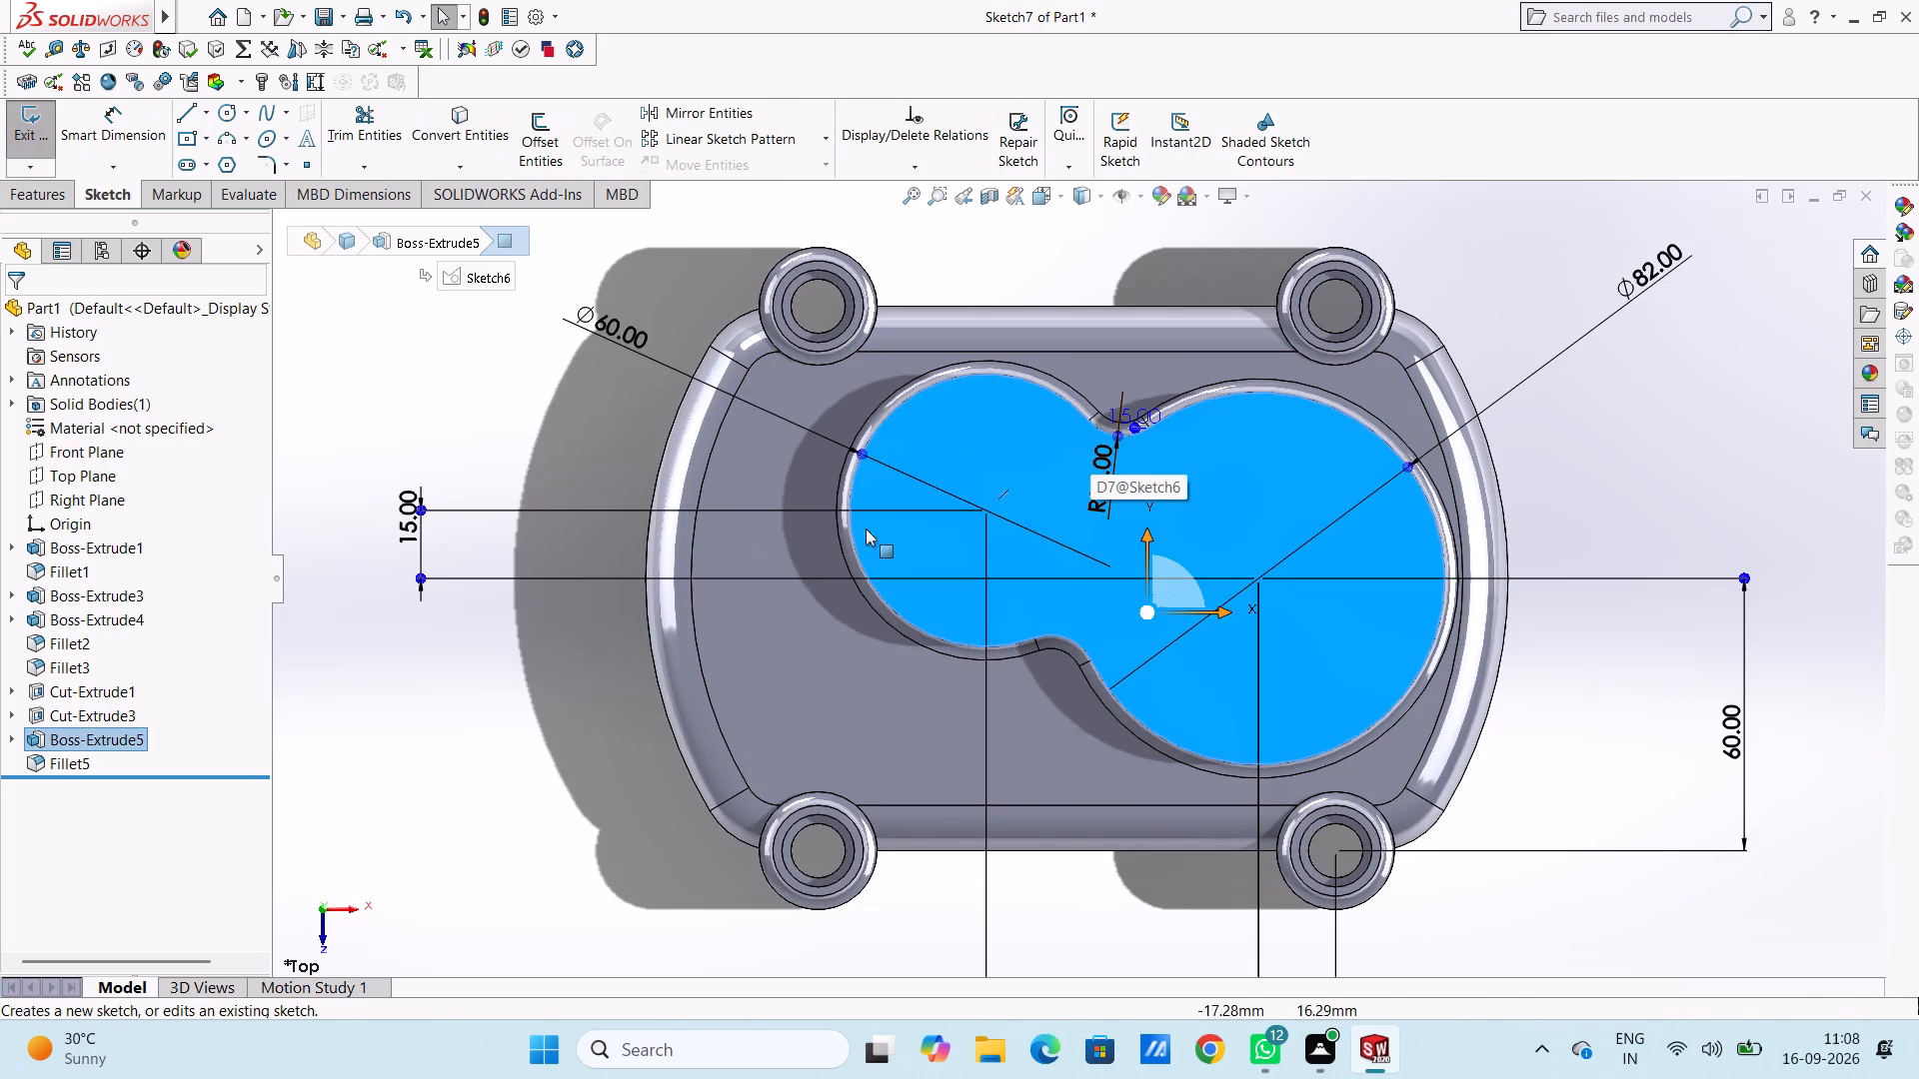
click(495, 457)
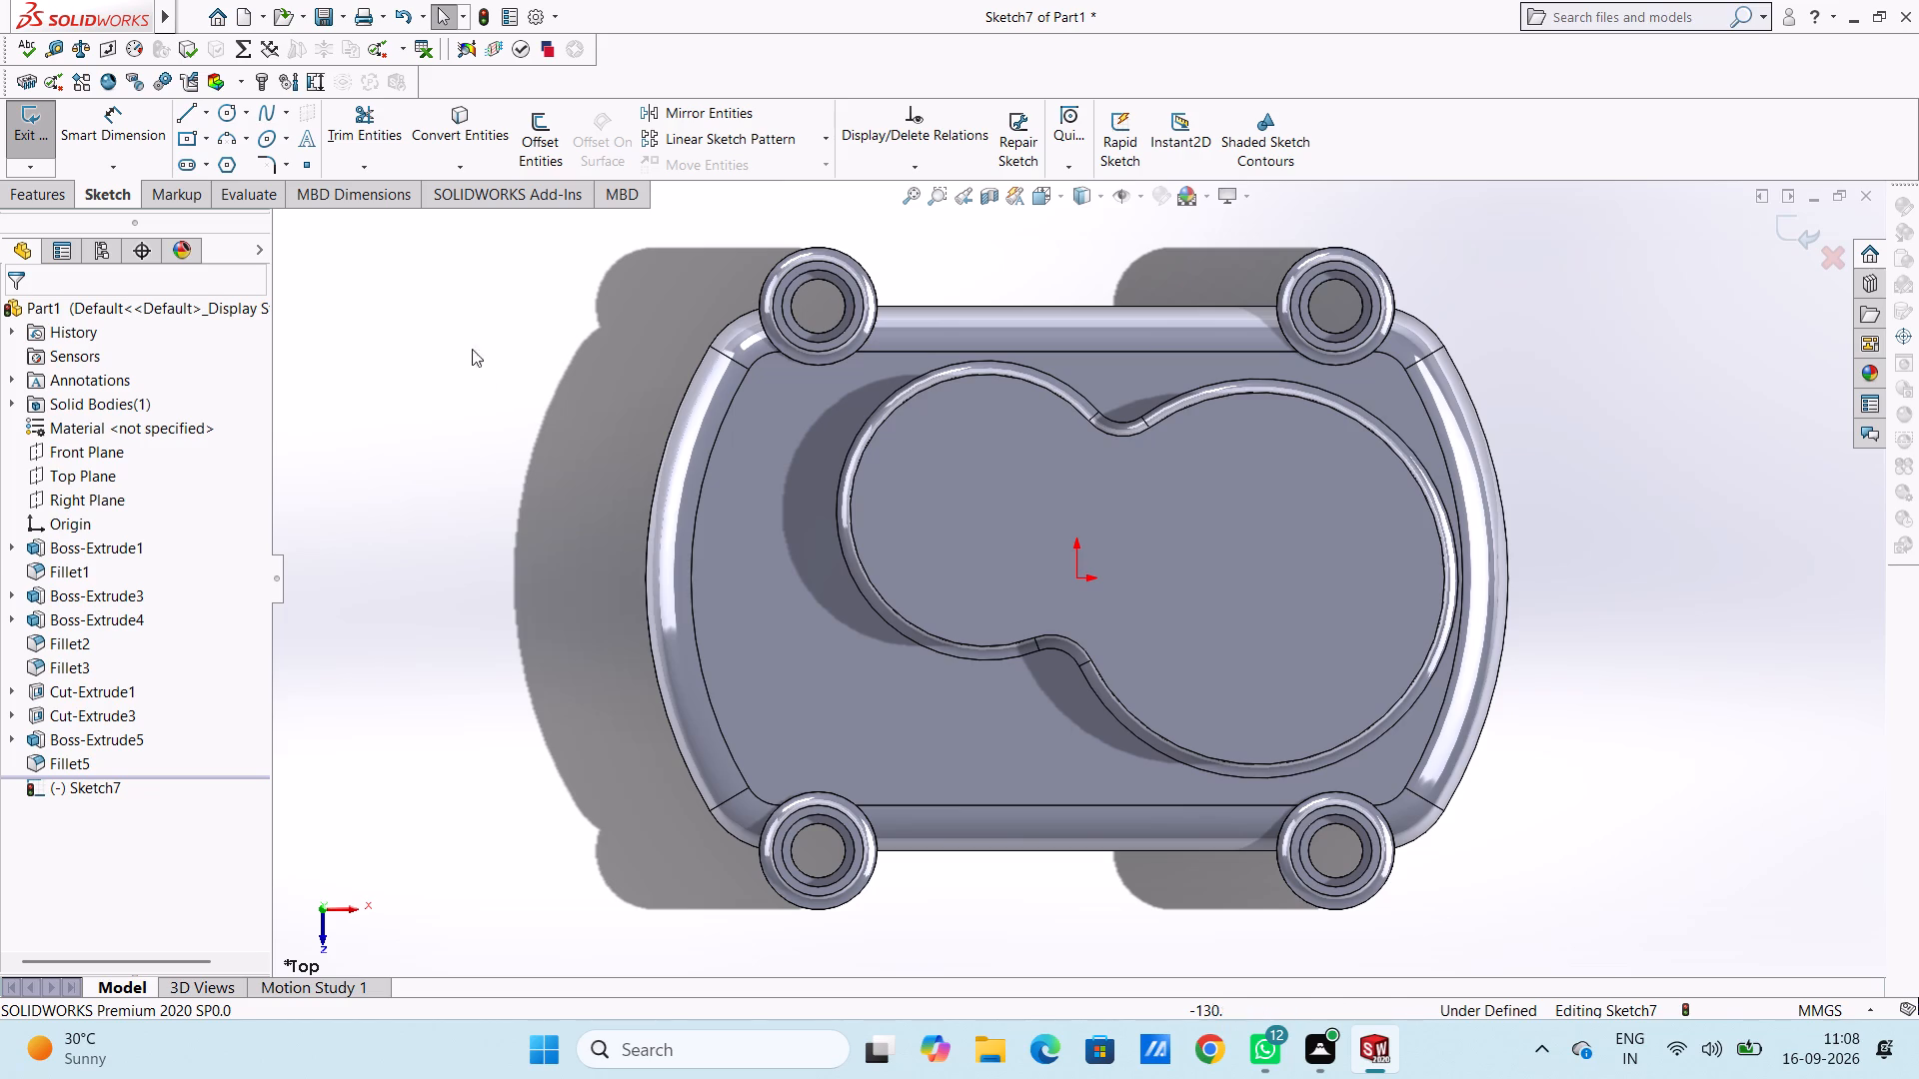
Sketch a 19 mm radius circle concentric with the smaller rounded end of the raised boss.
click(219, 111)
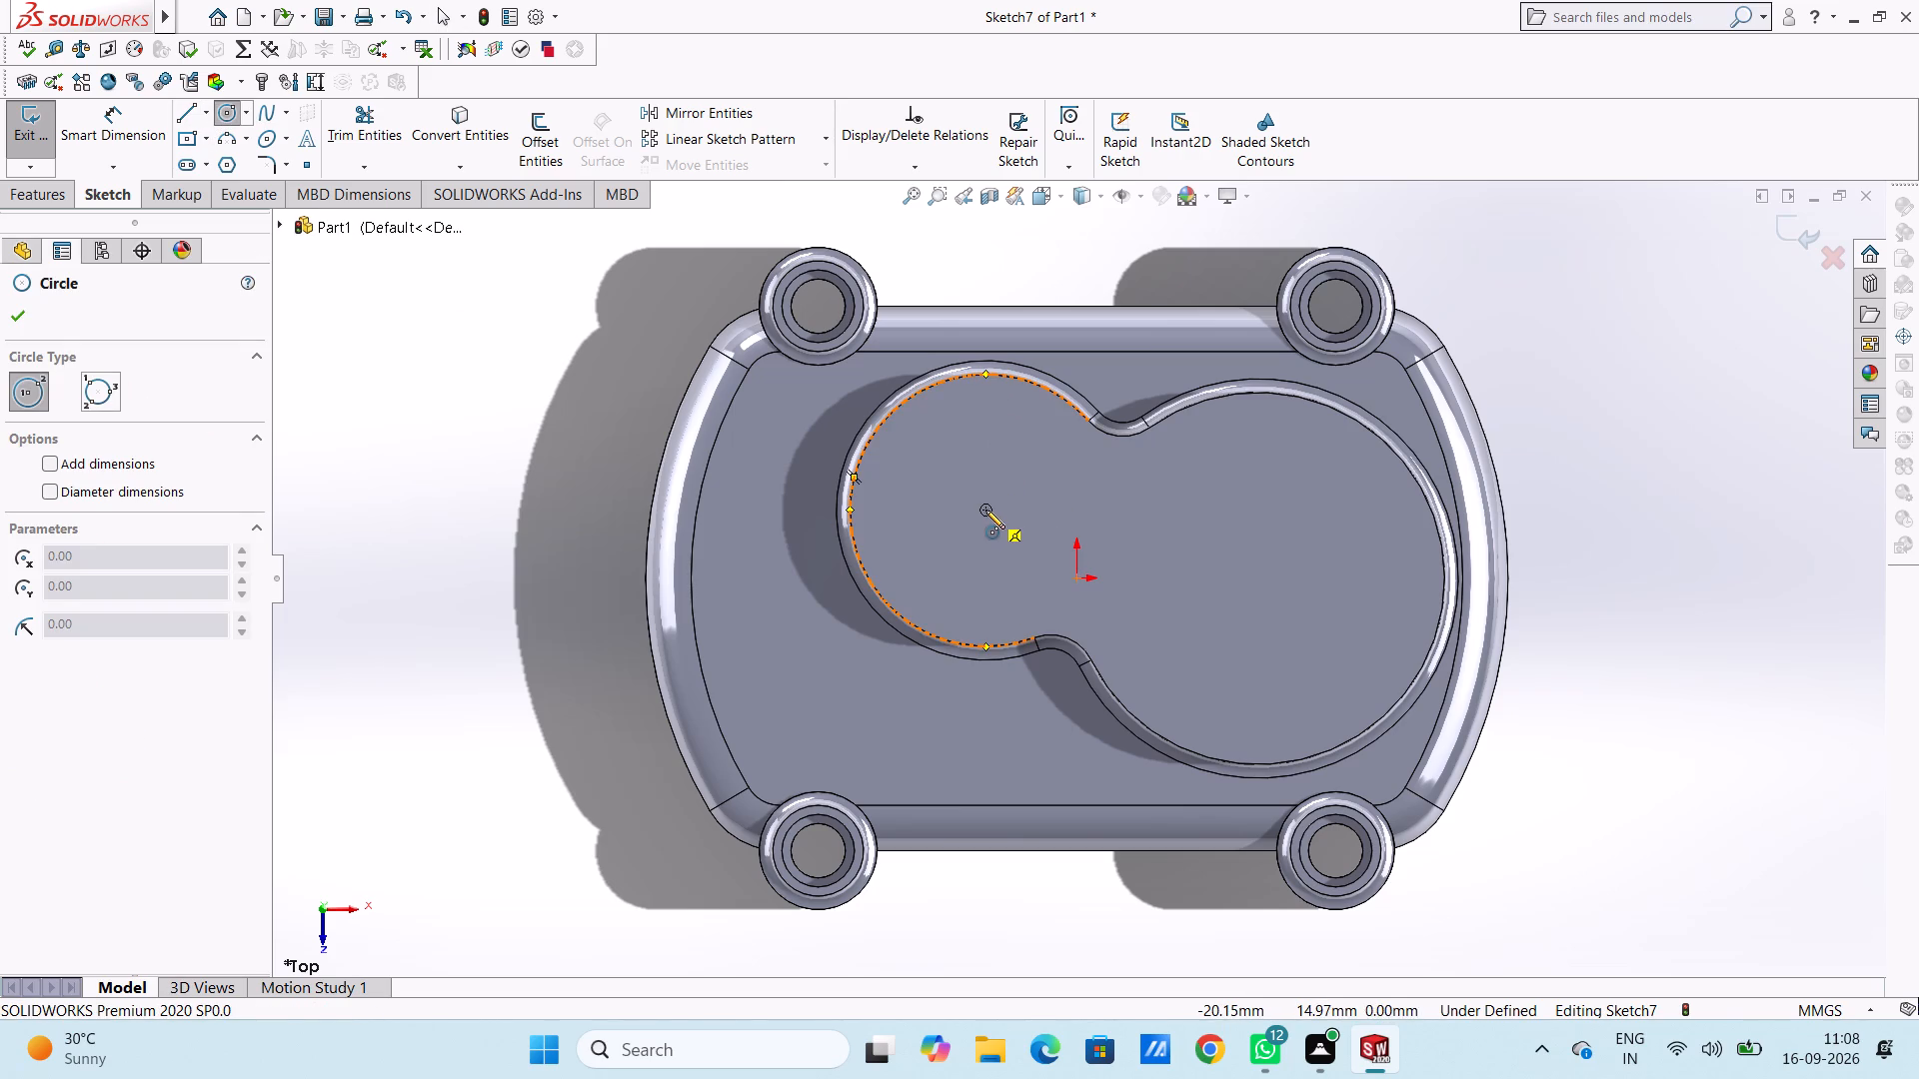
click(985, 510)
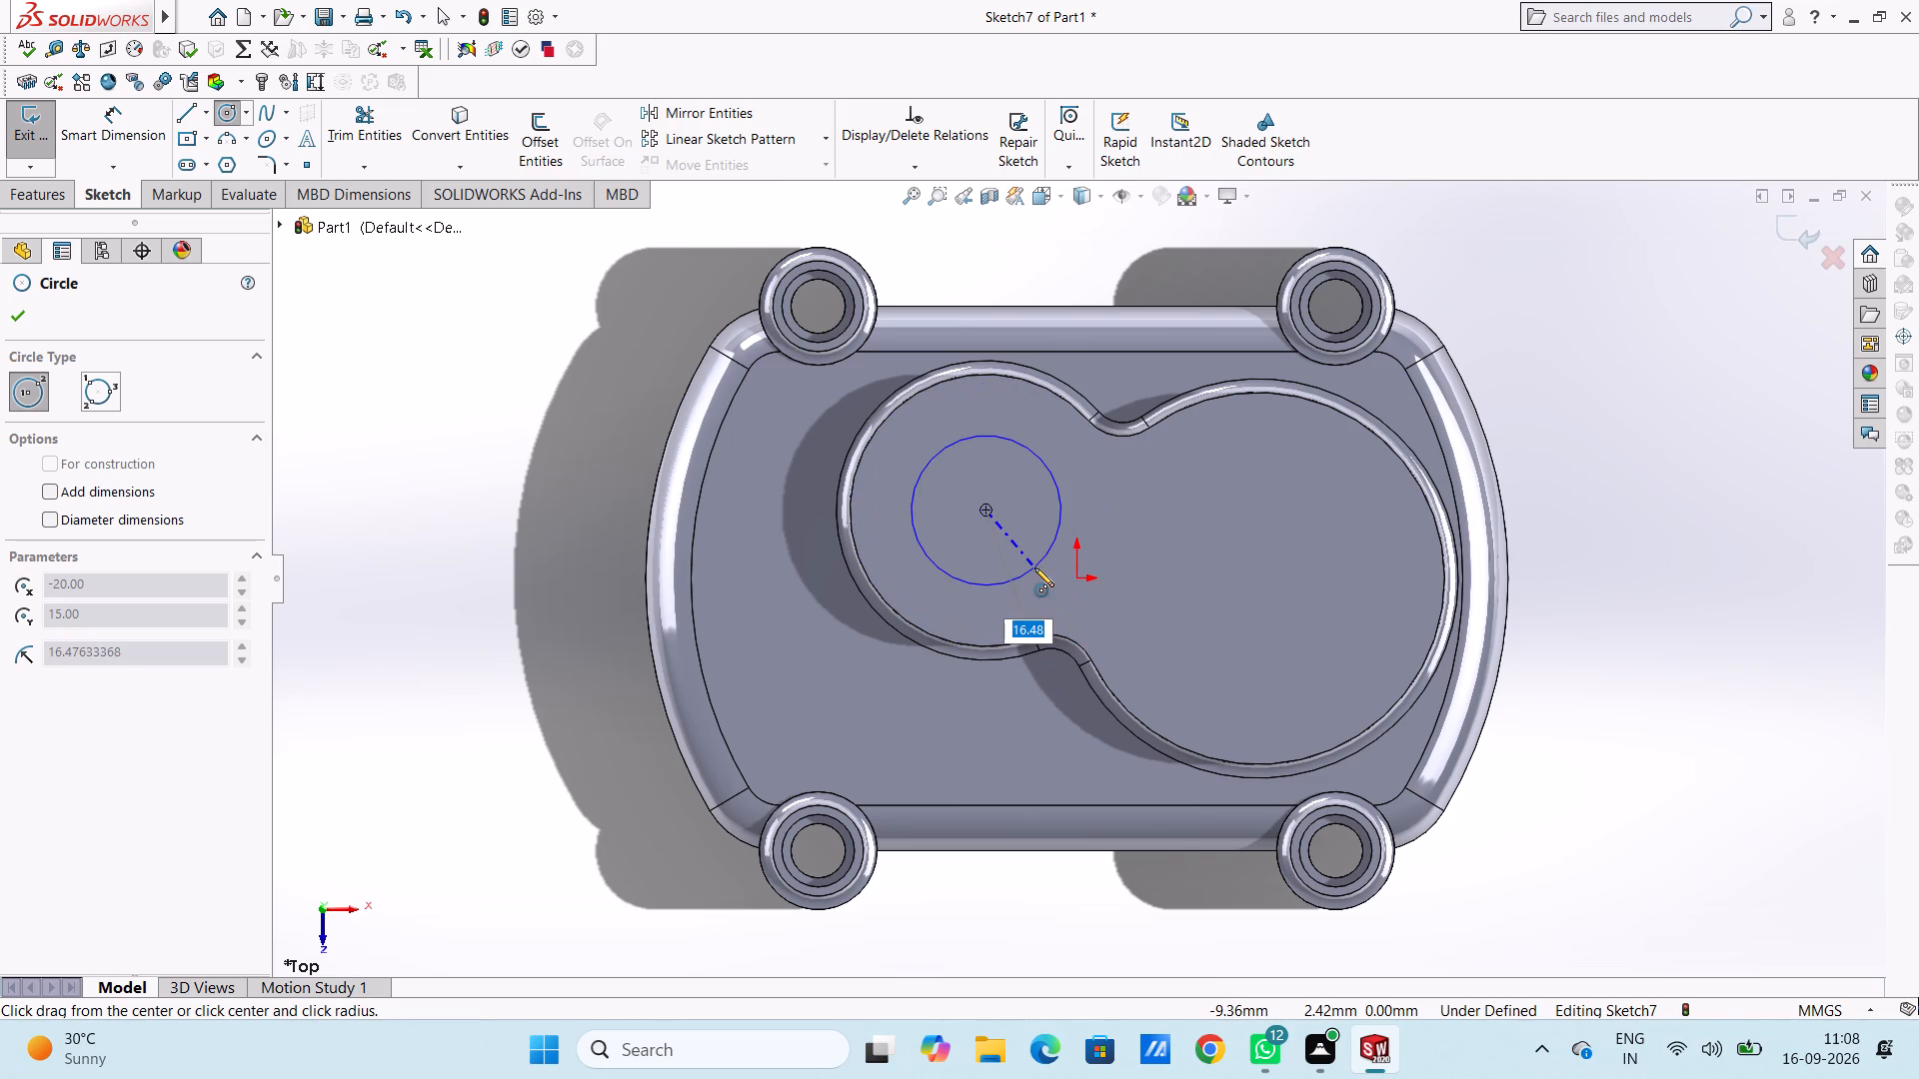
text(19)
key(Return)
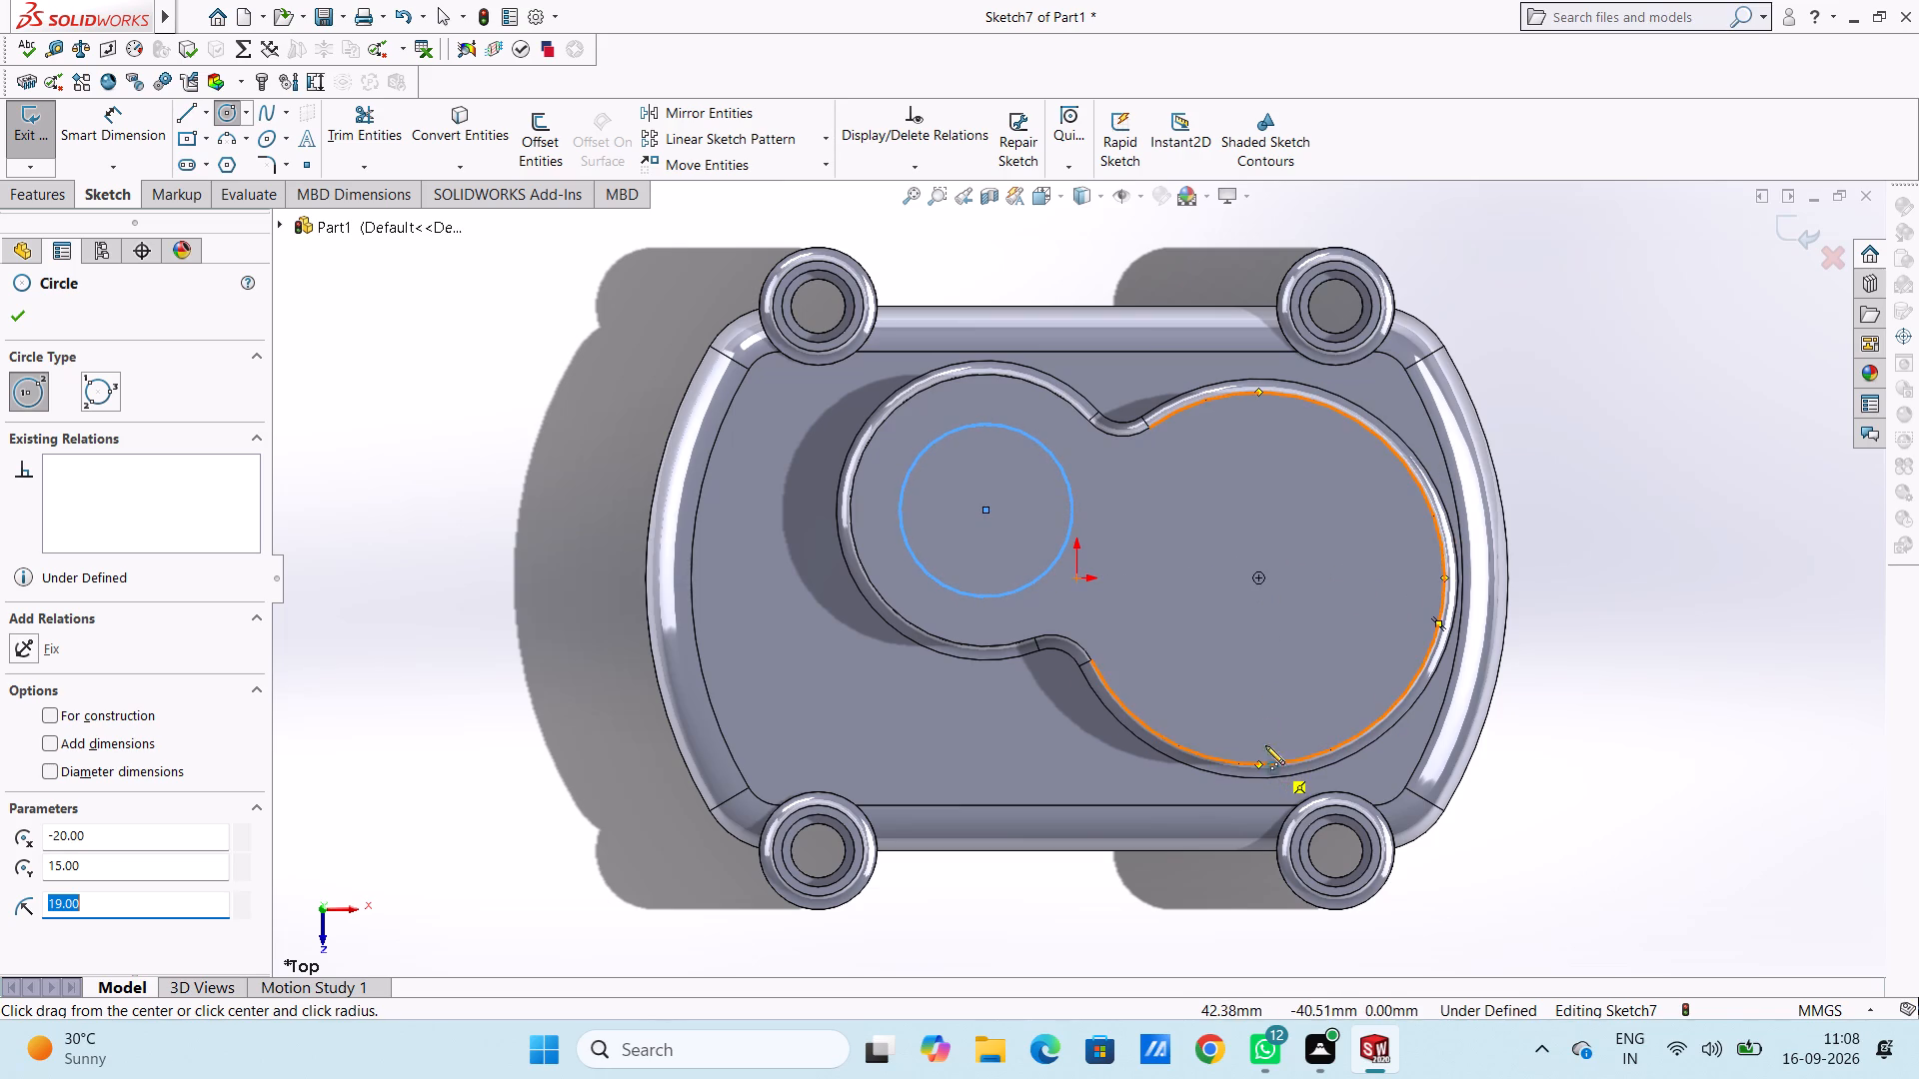
Sketch a 30 mm radius circle concentric with the larger rounded end of the raised boss.
click(1255, 577)
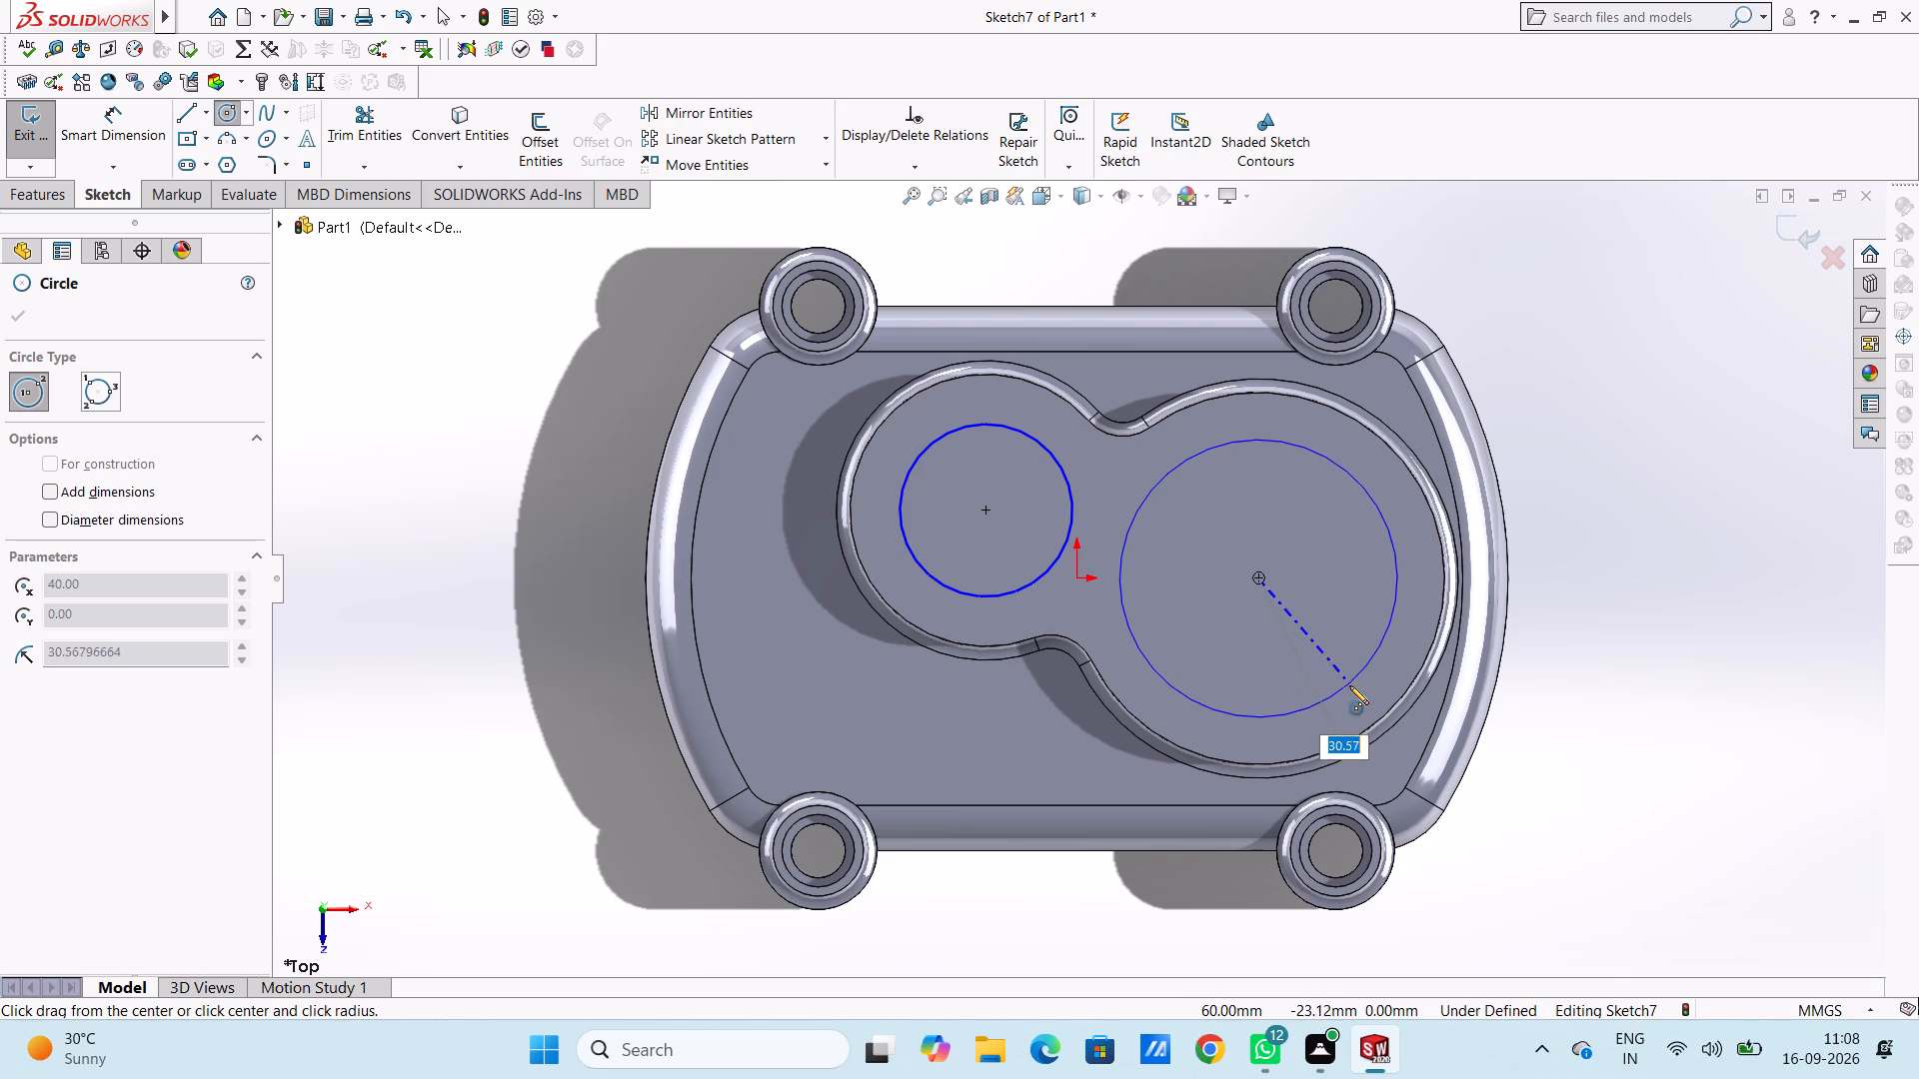
text(30)
key(Return)
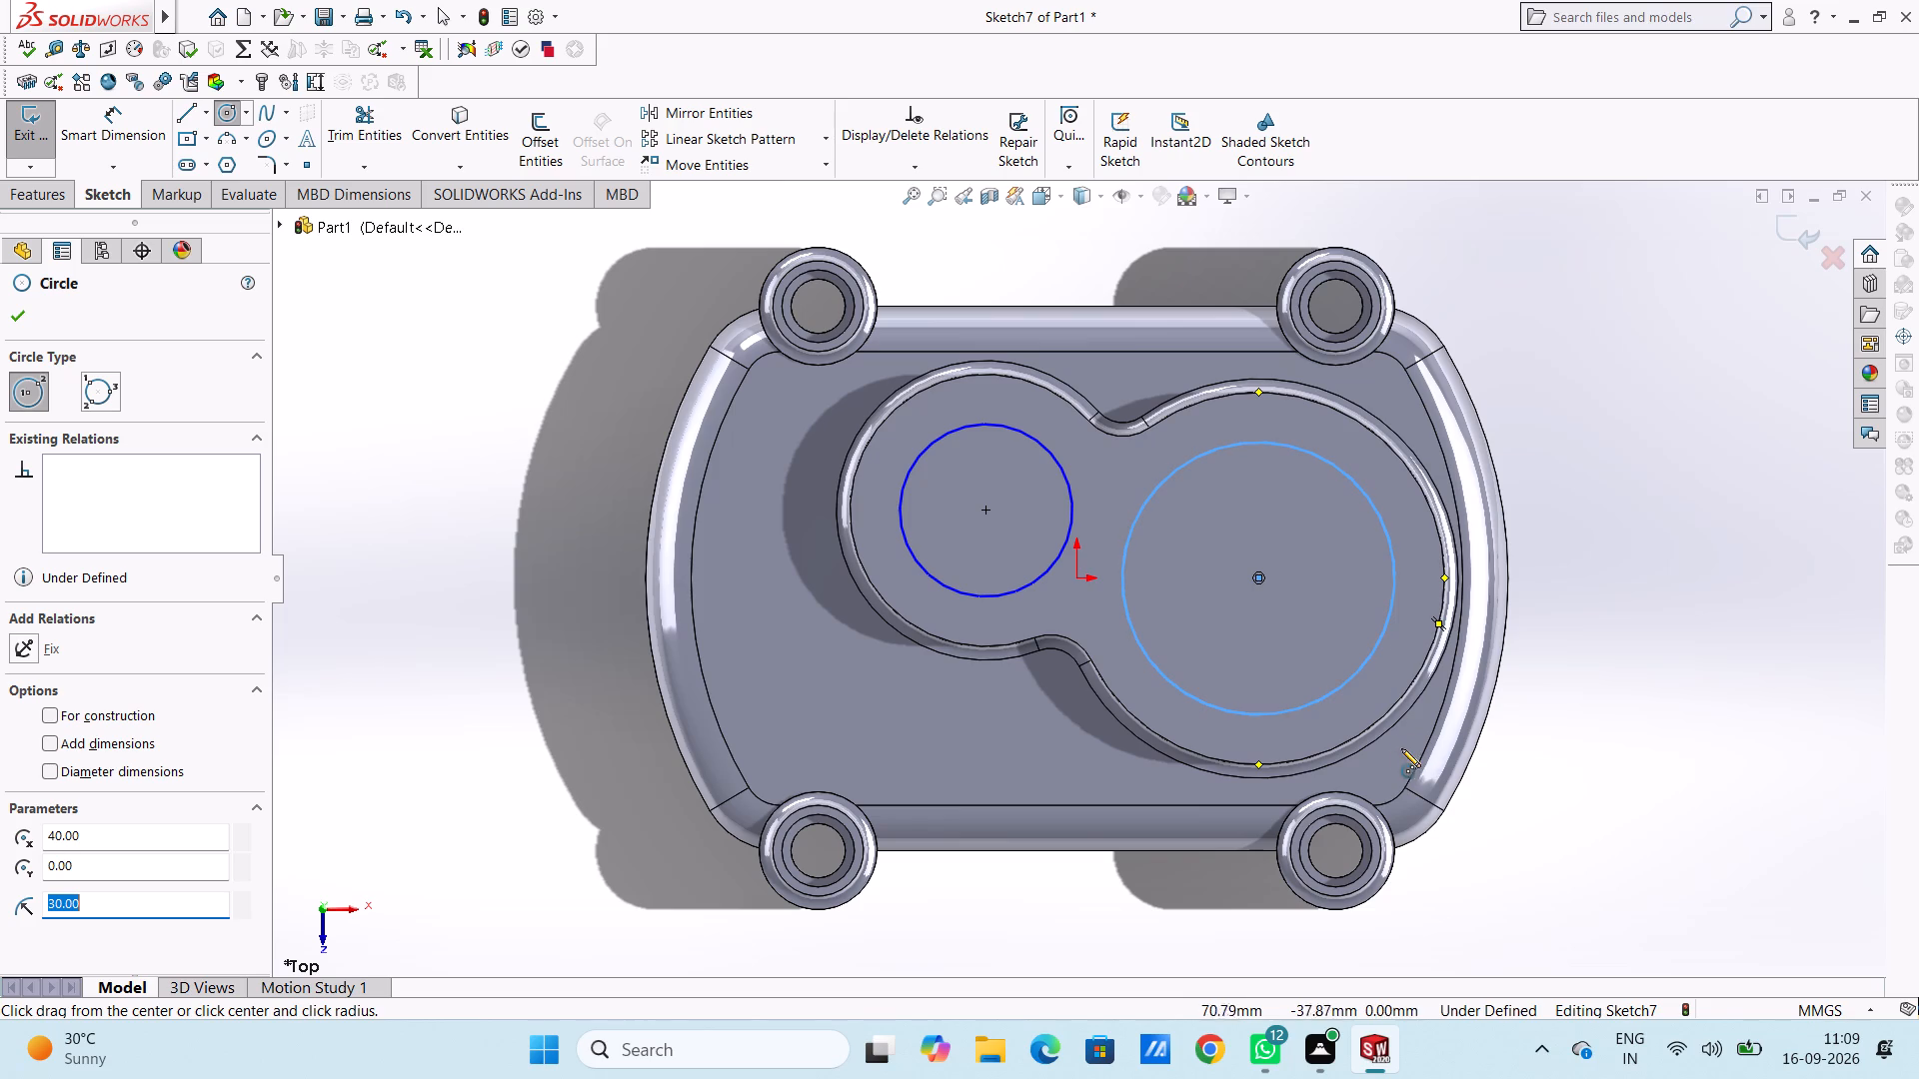
key(Escape)
key(Escape)
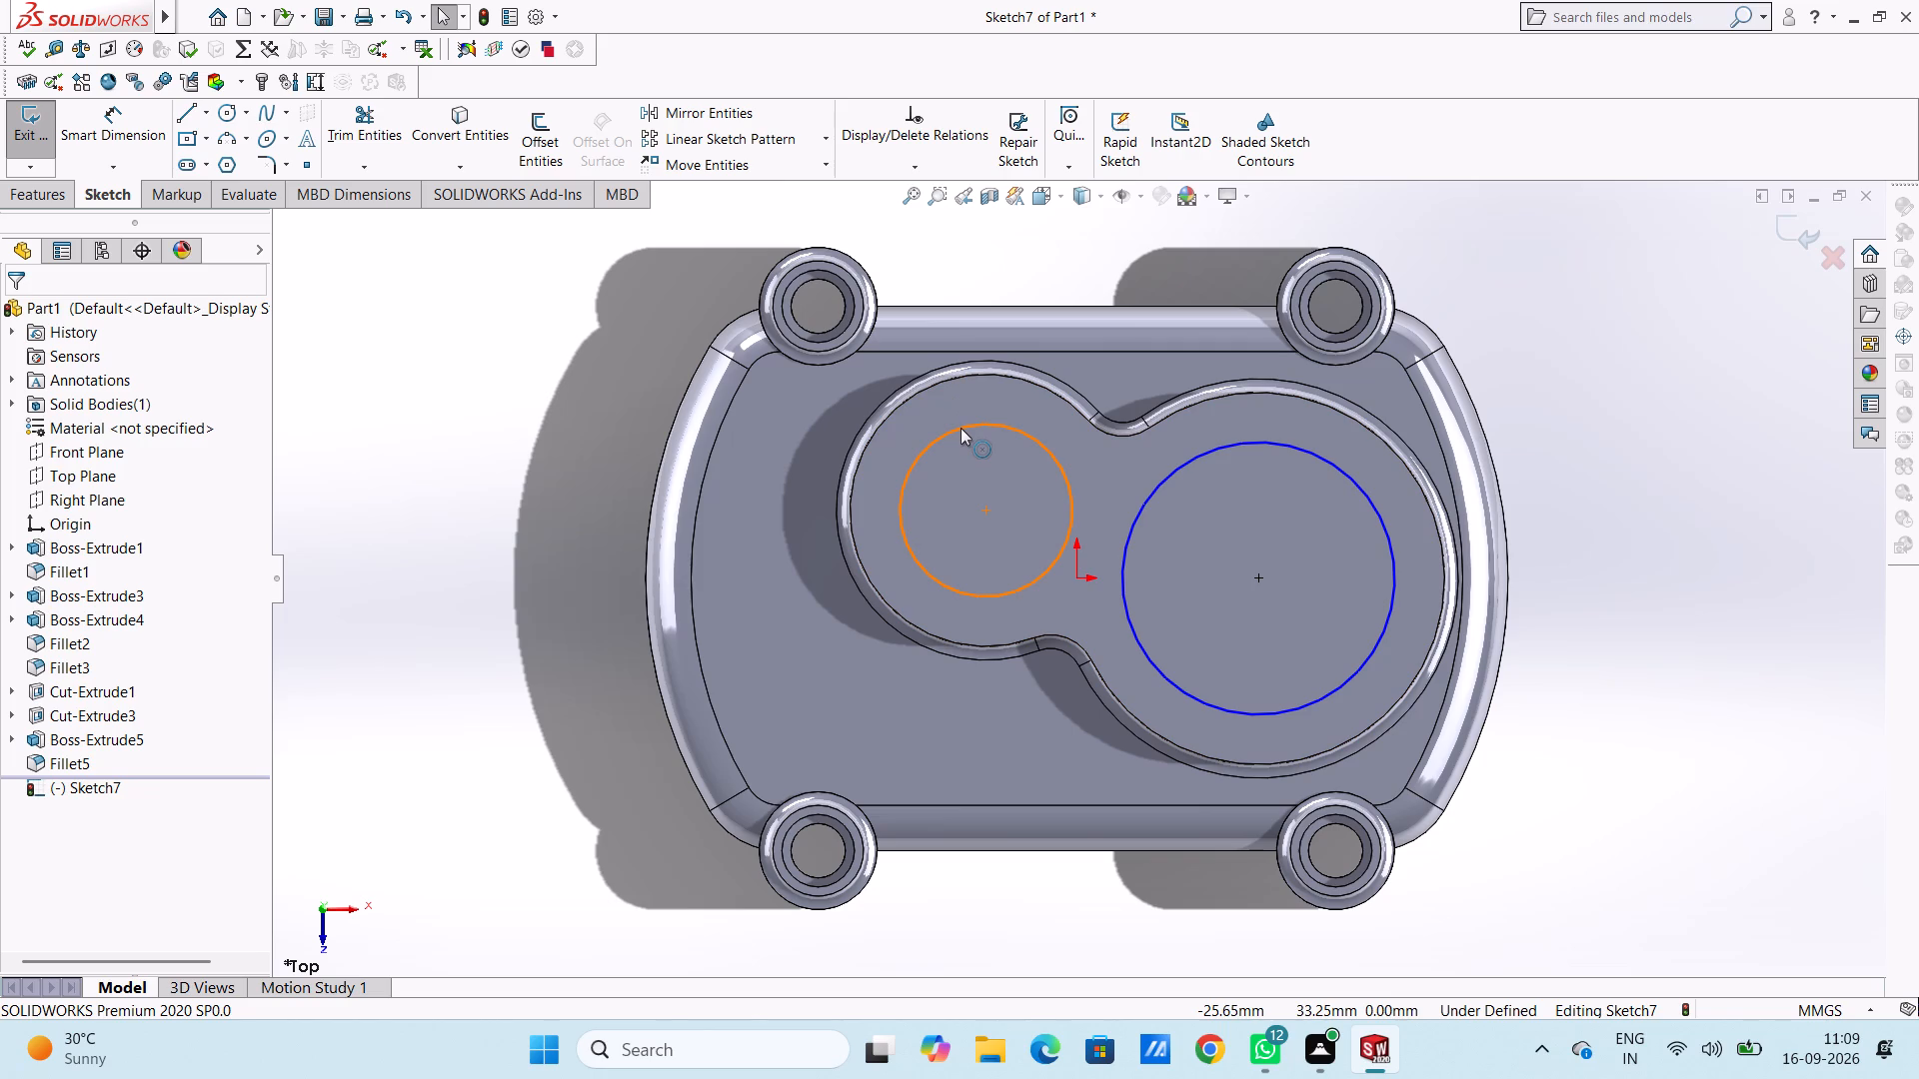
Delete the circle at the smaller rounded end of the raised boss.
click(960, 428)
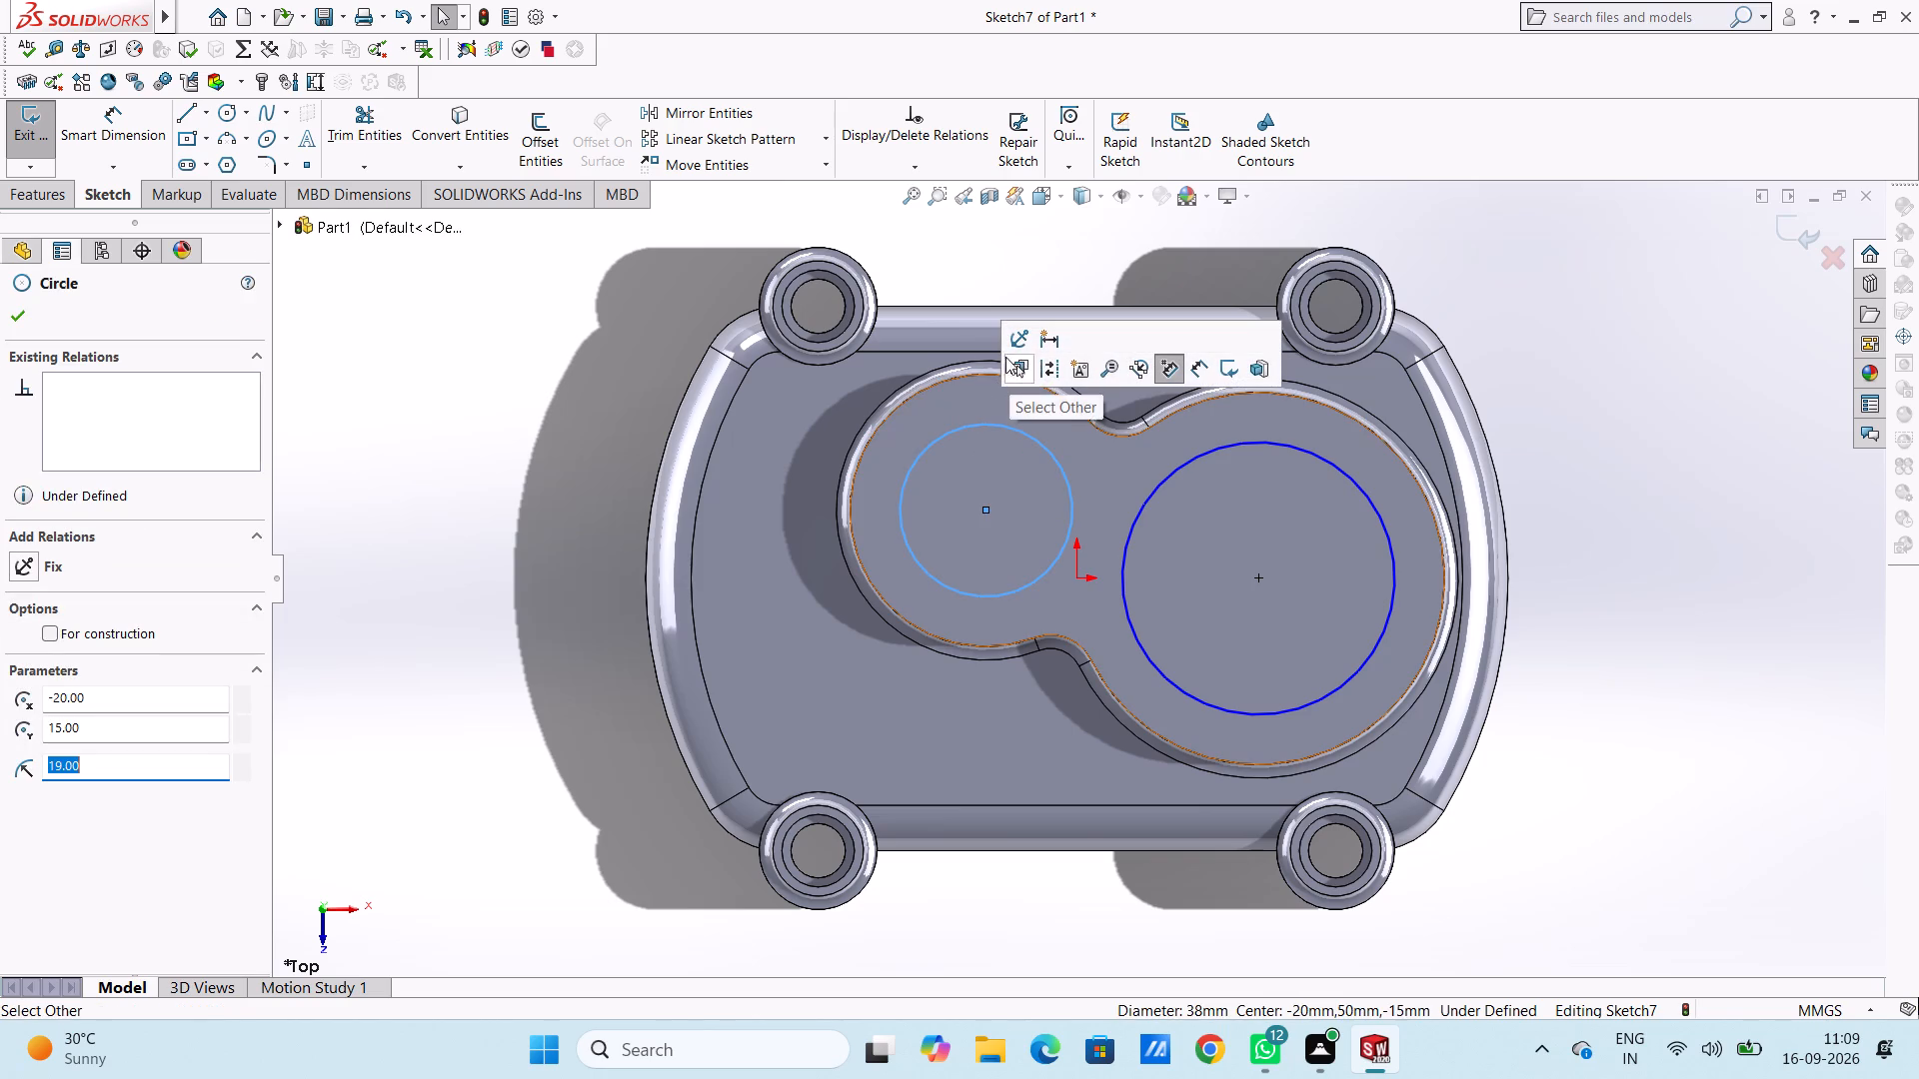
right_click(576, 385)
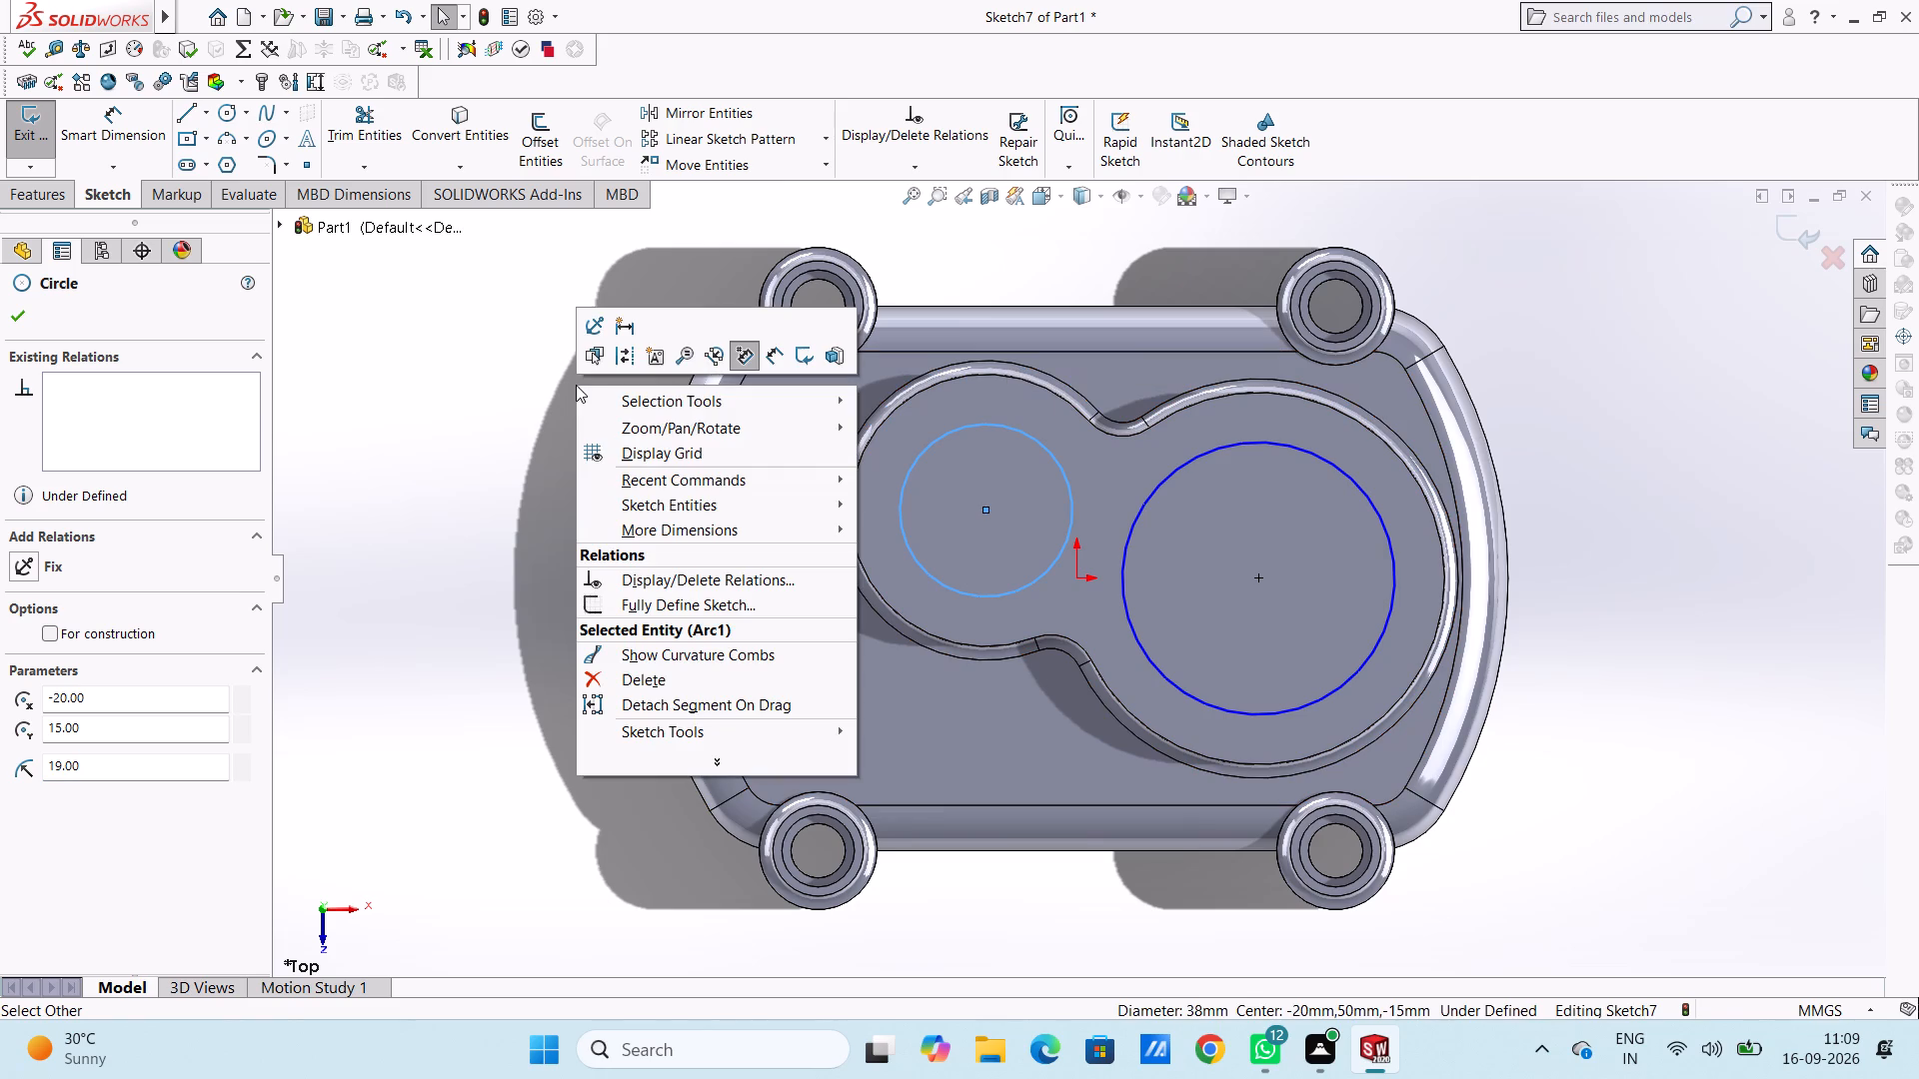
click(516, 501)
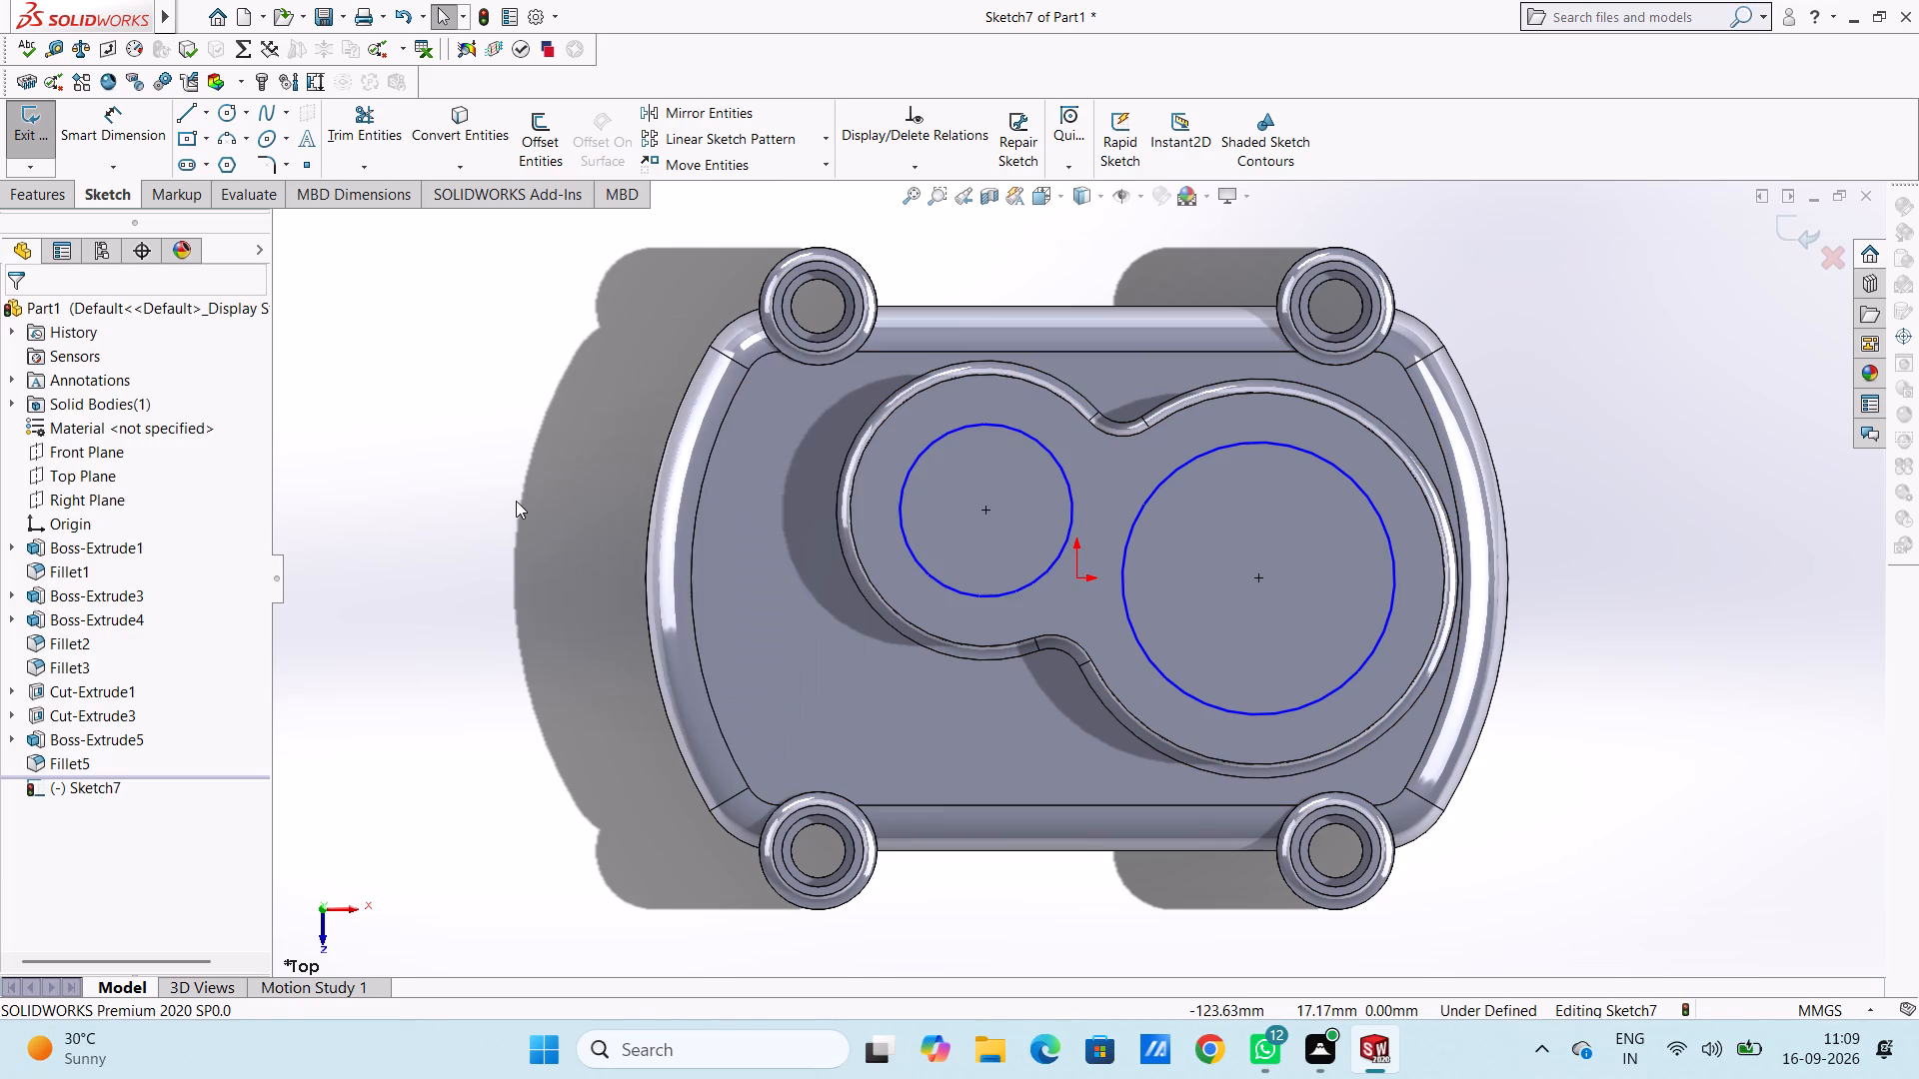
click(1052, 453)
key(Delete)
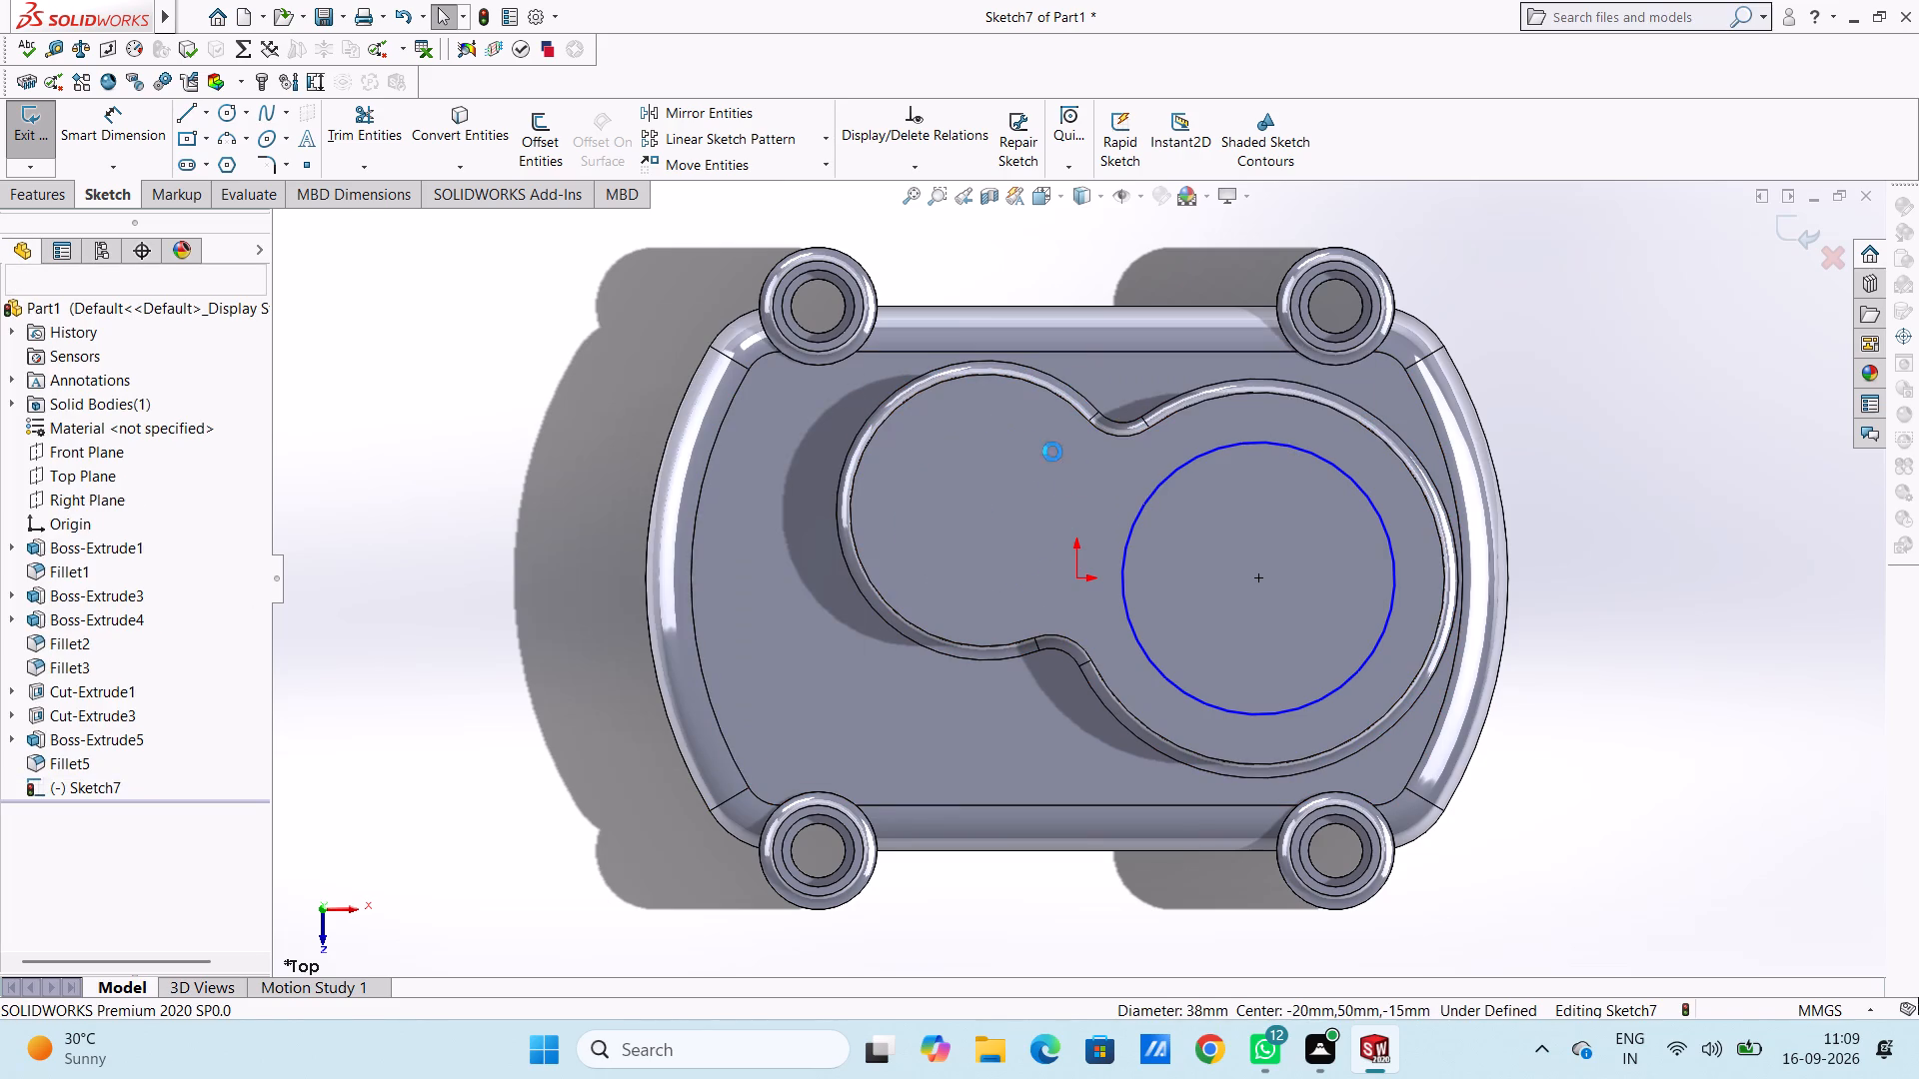
Dimension the circle at the boss's larger rounded end with a 60 mm diameter.
click(76, 119)
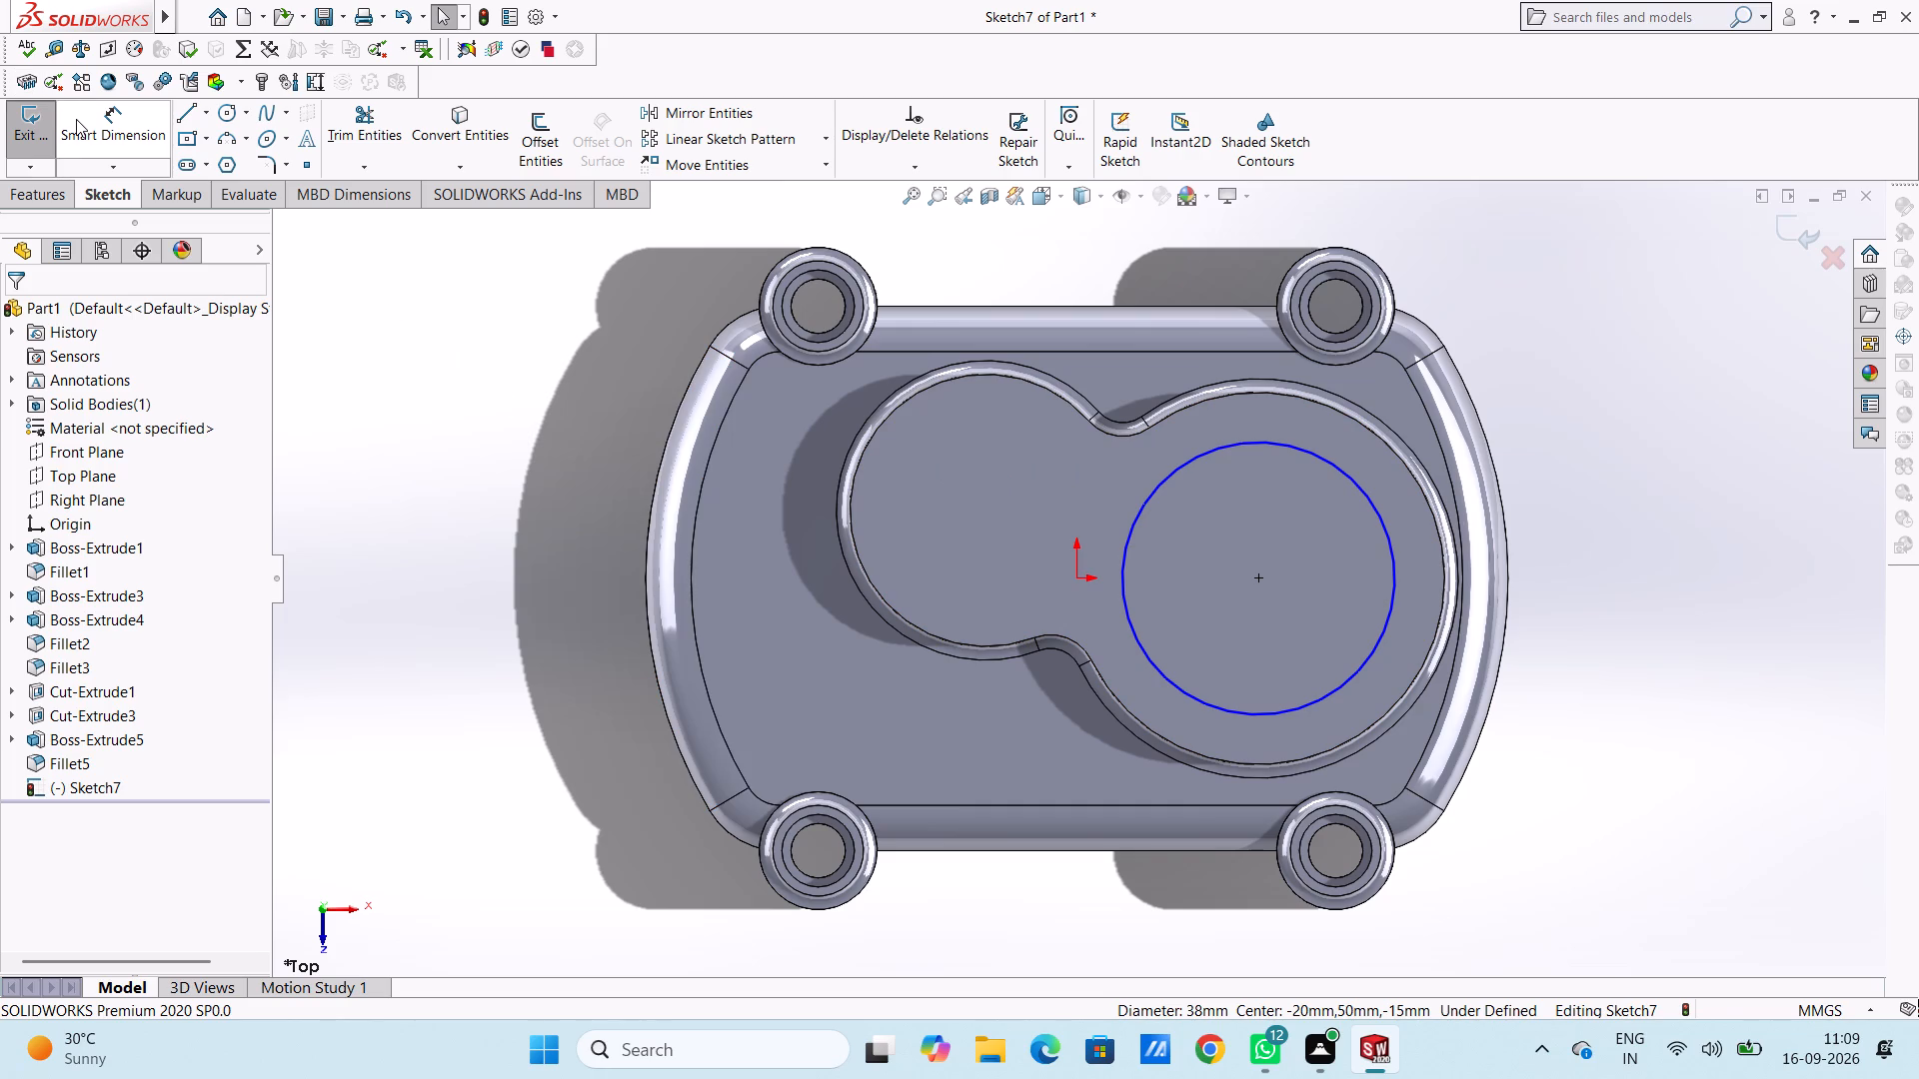
click(1388, 567)
click(1654, 368)
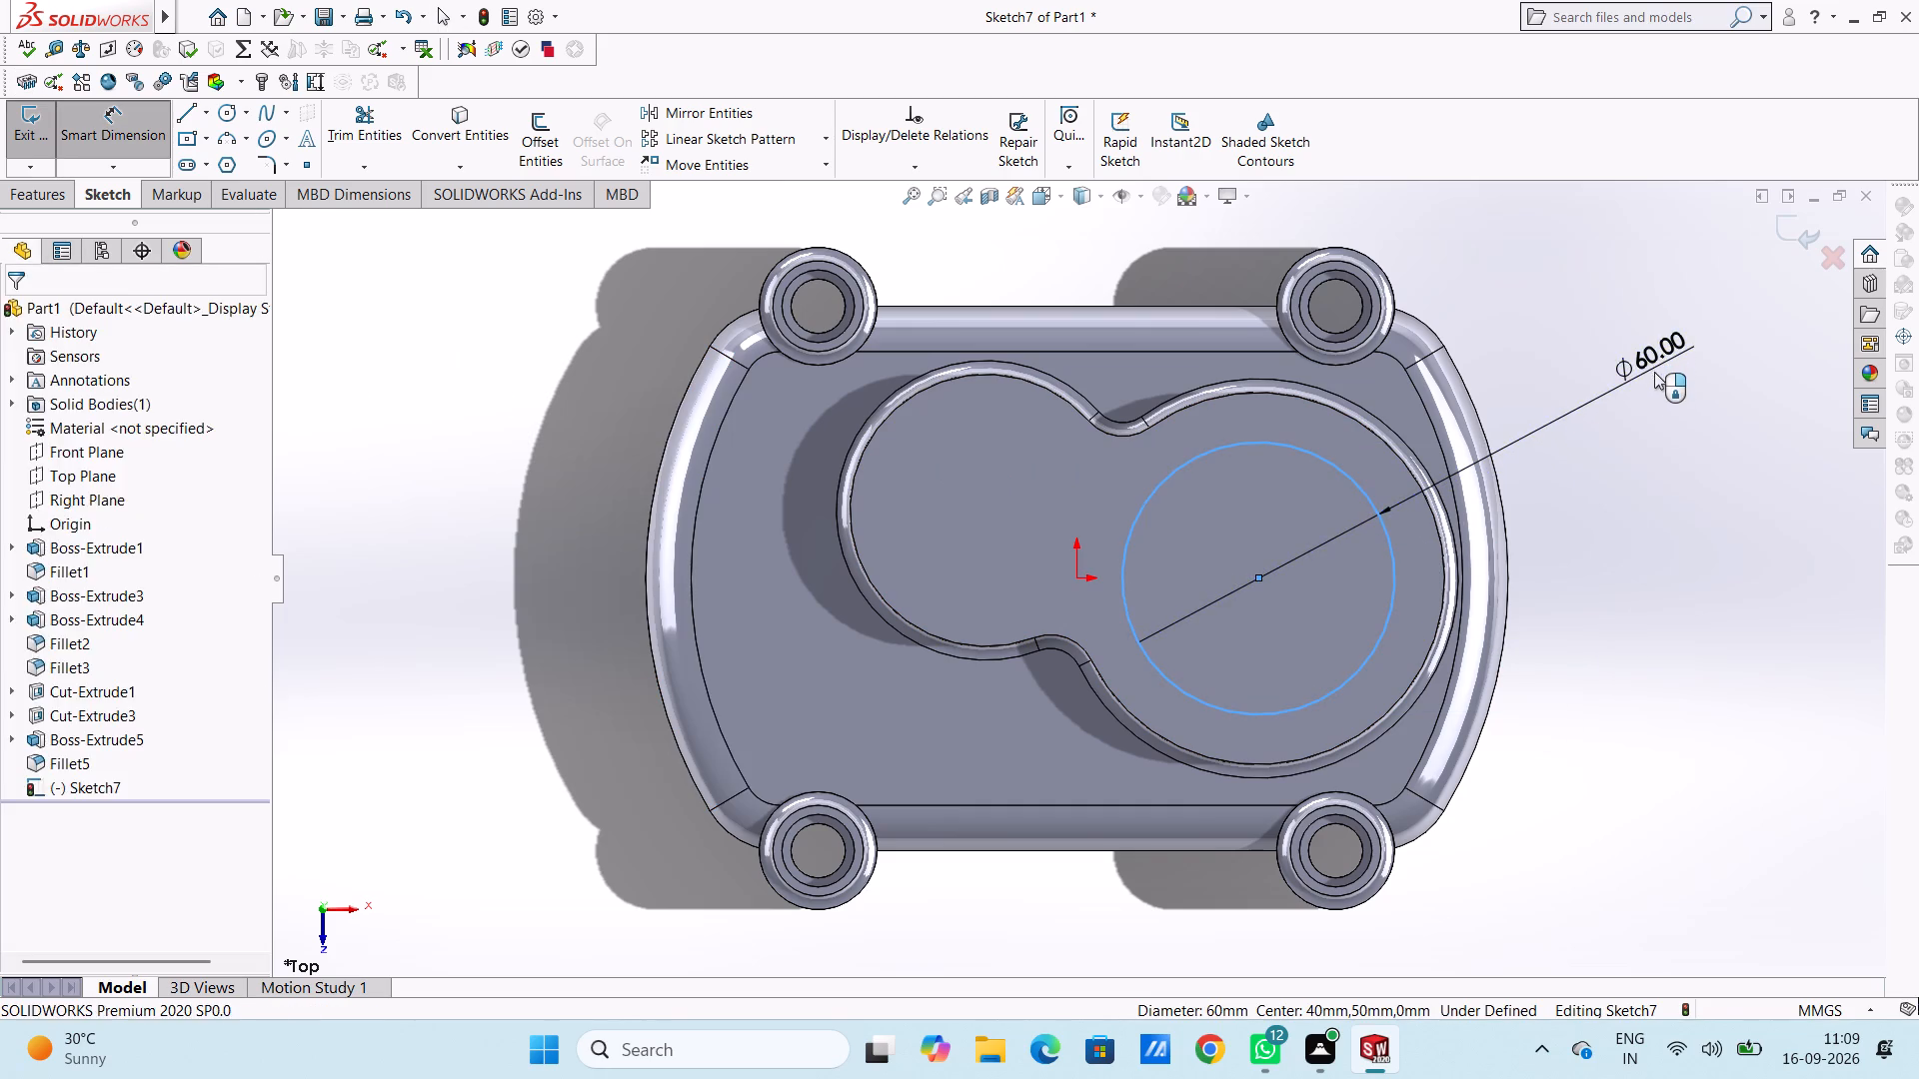
click(1574, 348)
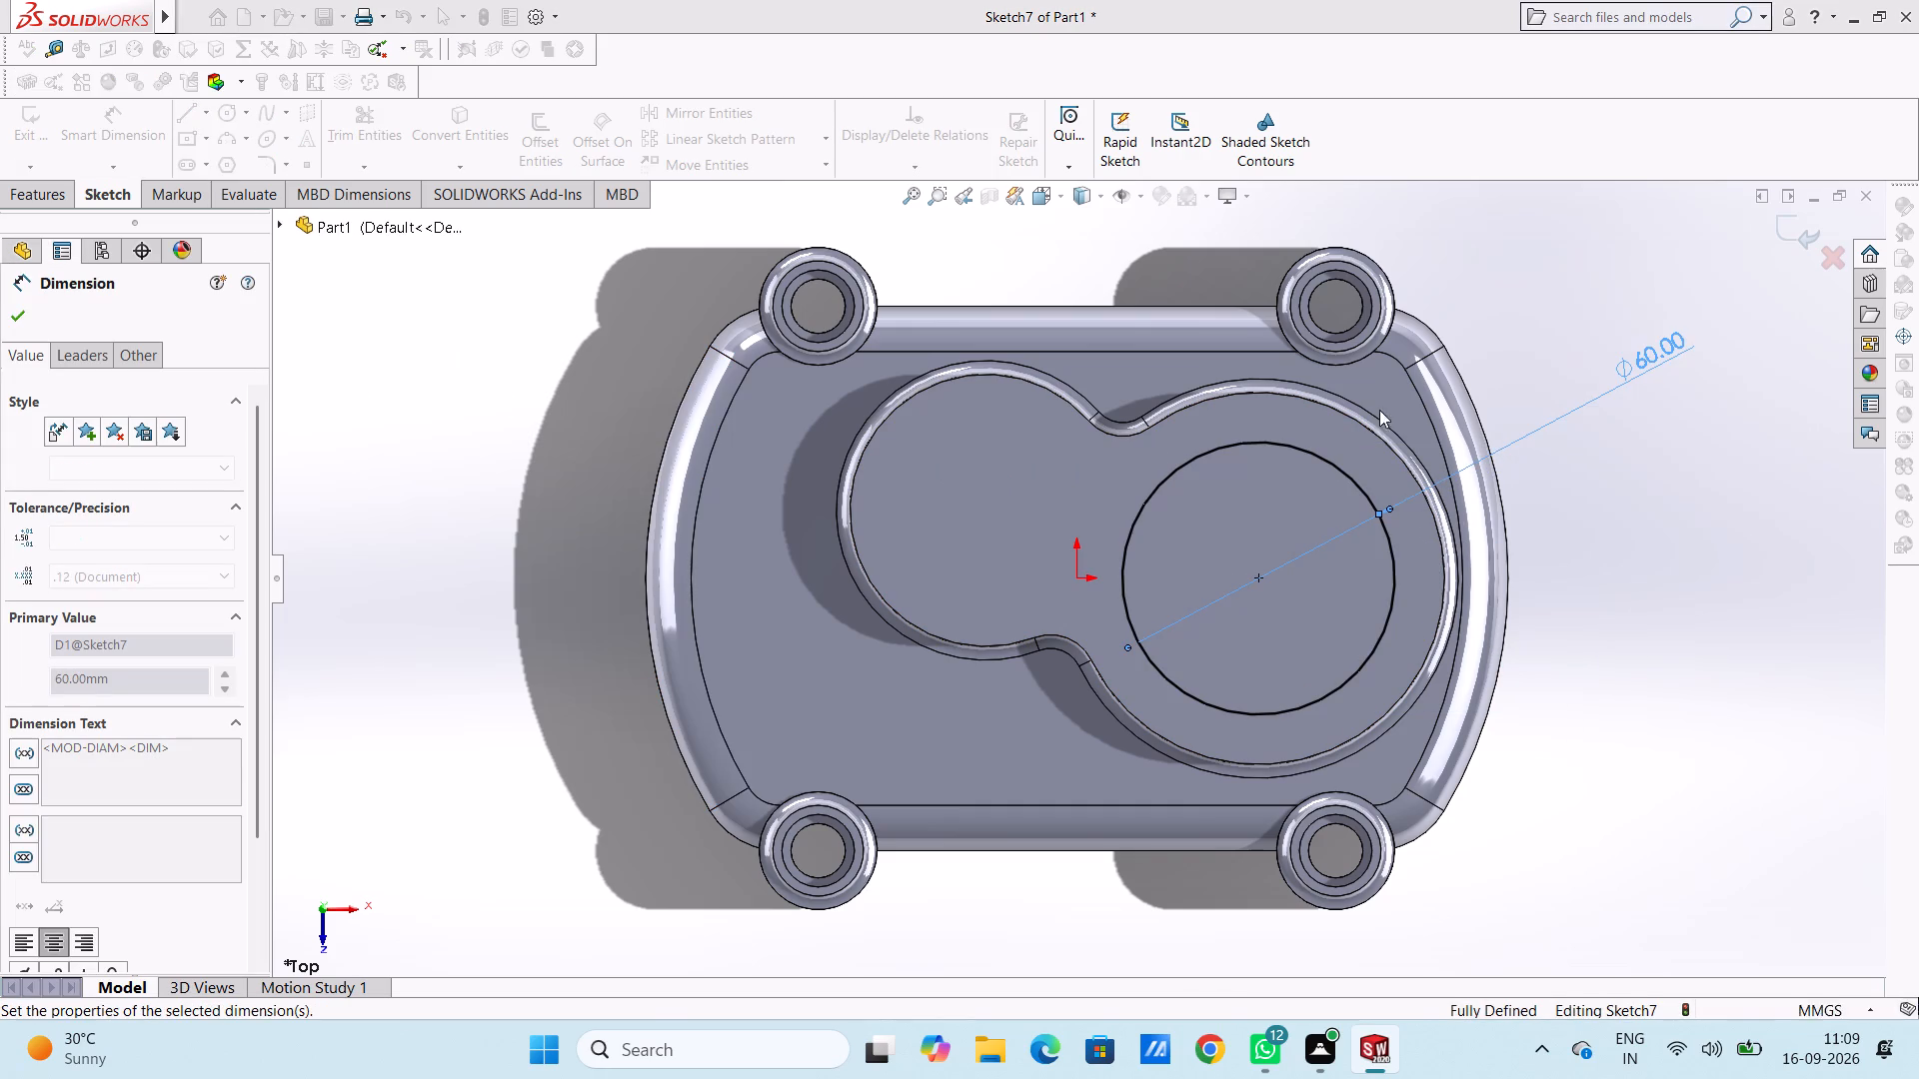
click(458, 359)
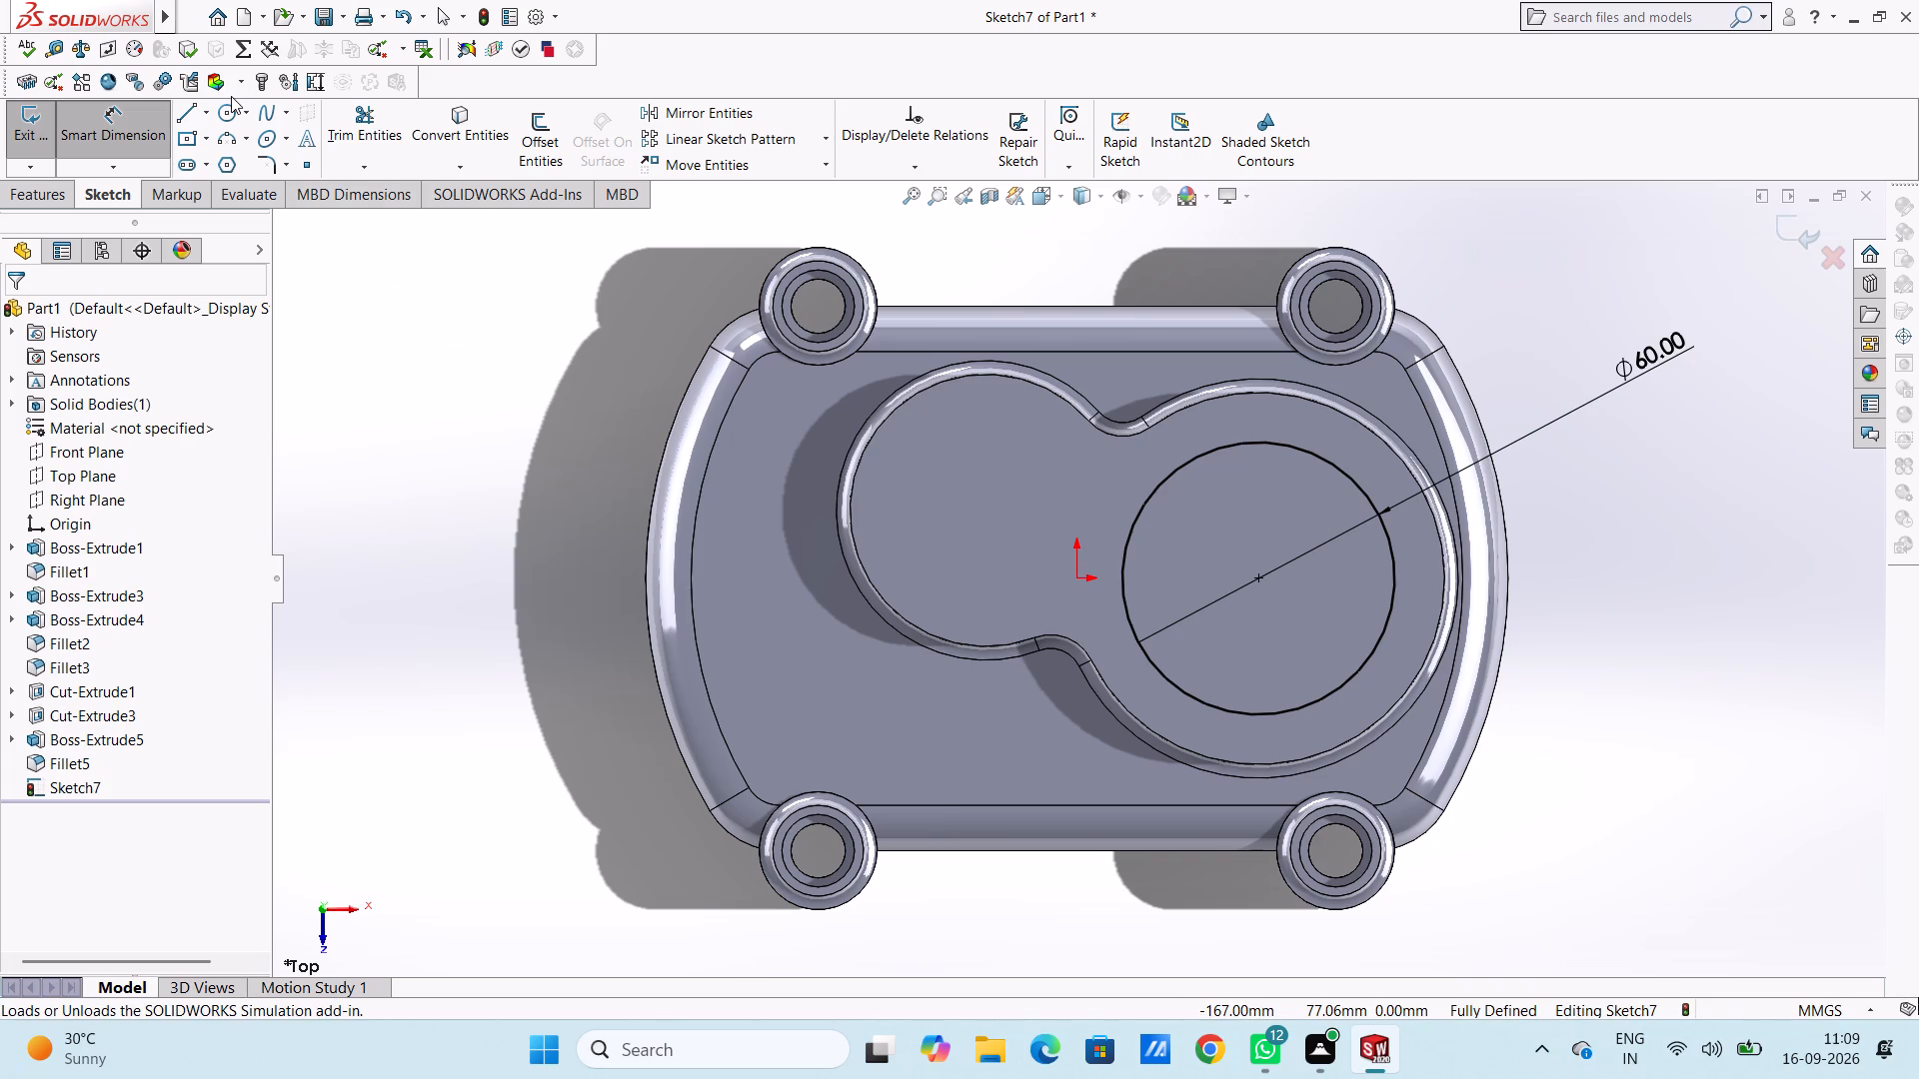
Sketch a 6 mm radius circle centred on the top quadrant point of the 60 mm circle.
click(228, 107)
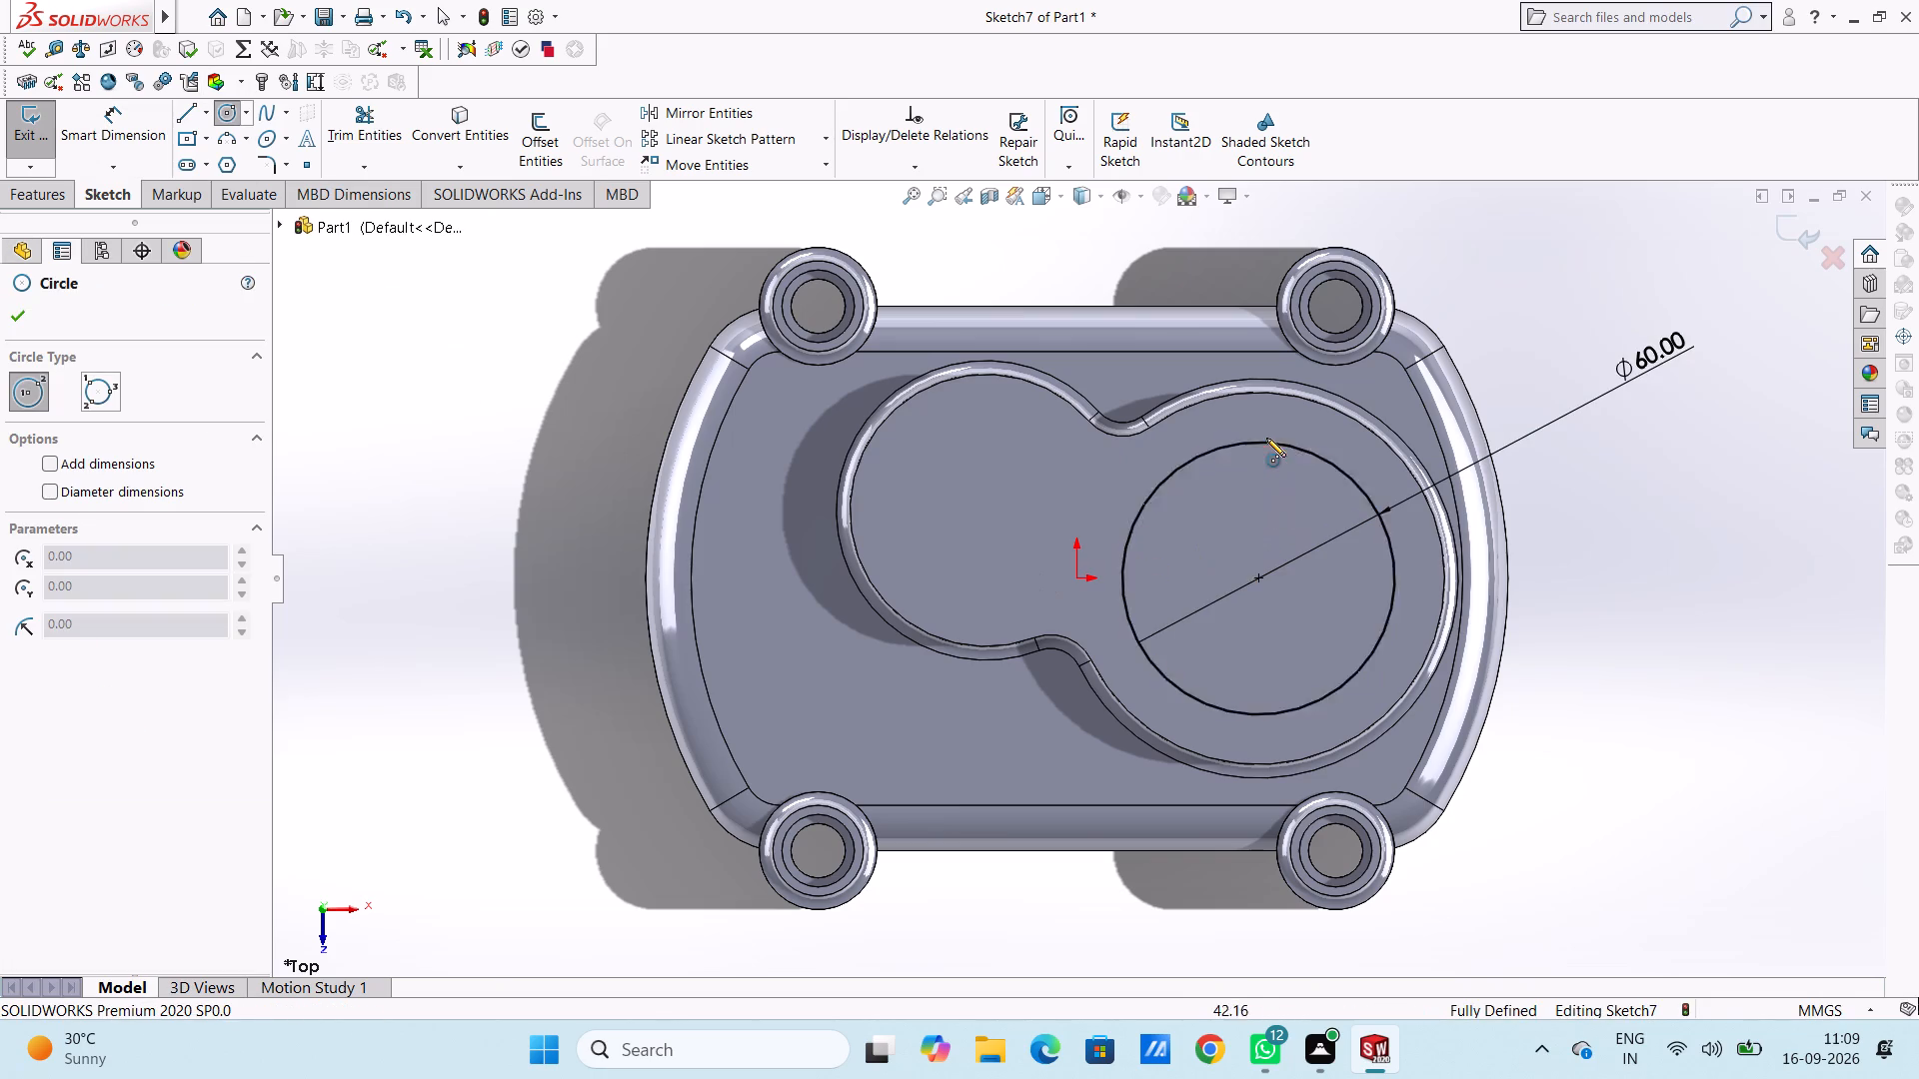
click(1258, 443)
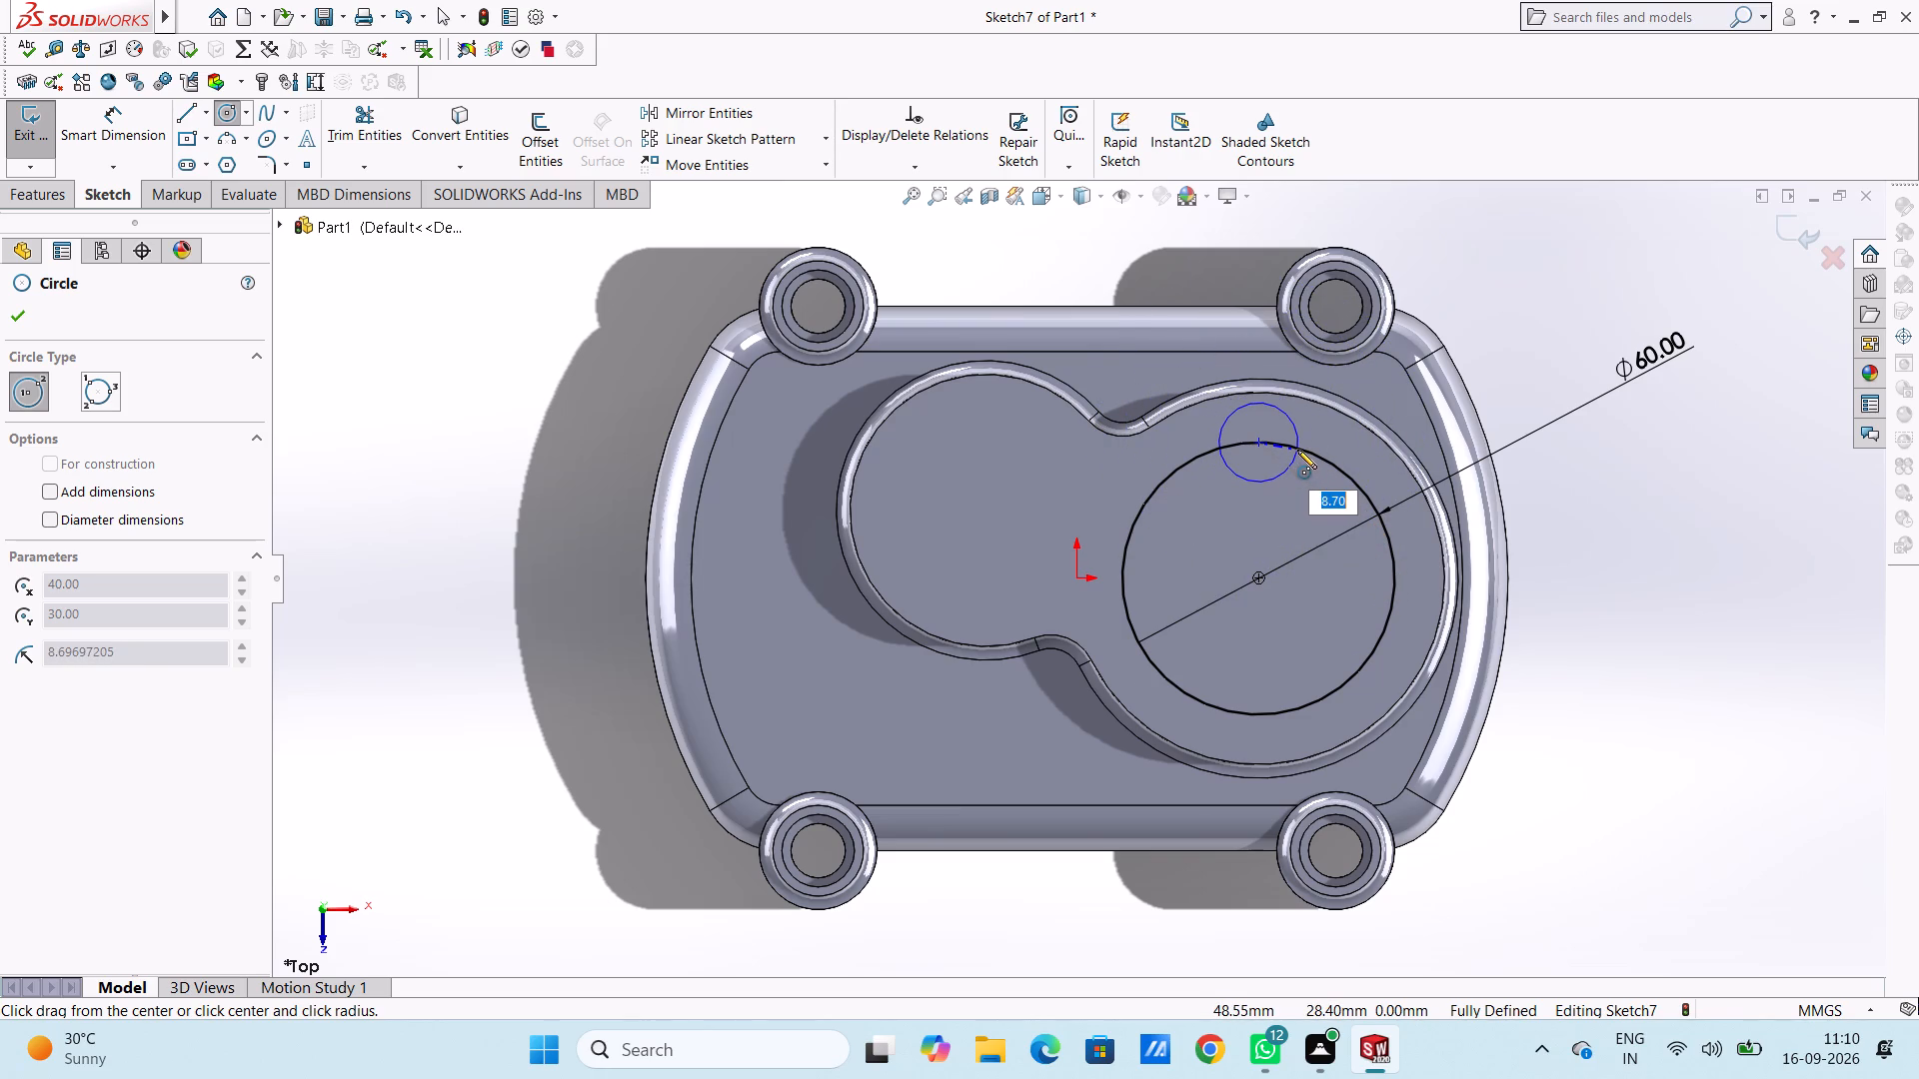
key(6)
key(Return)
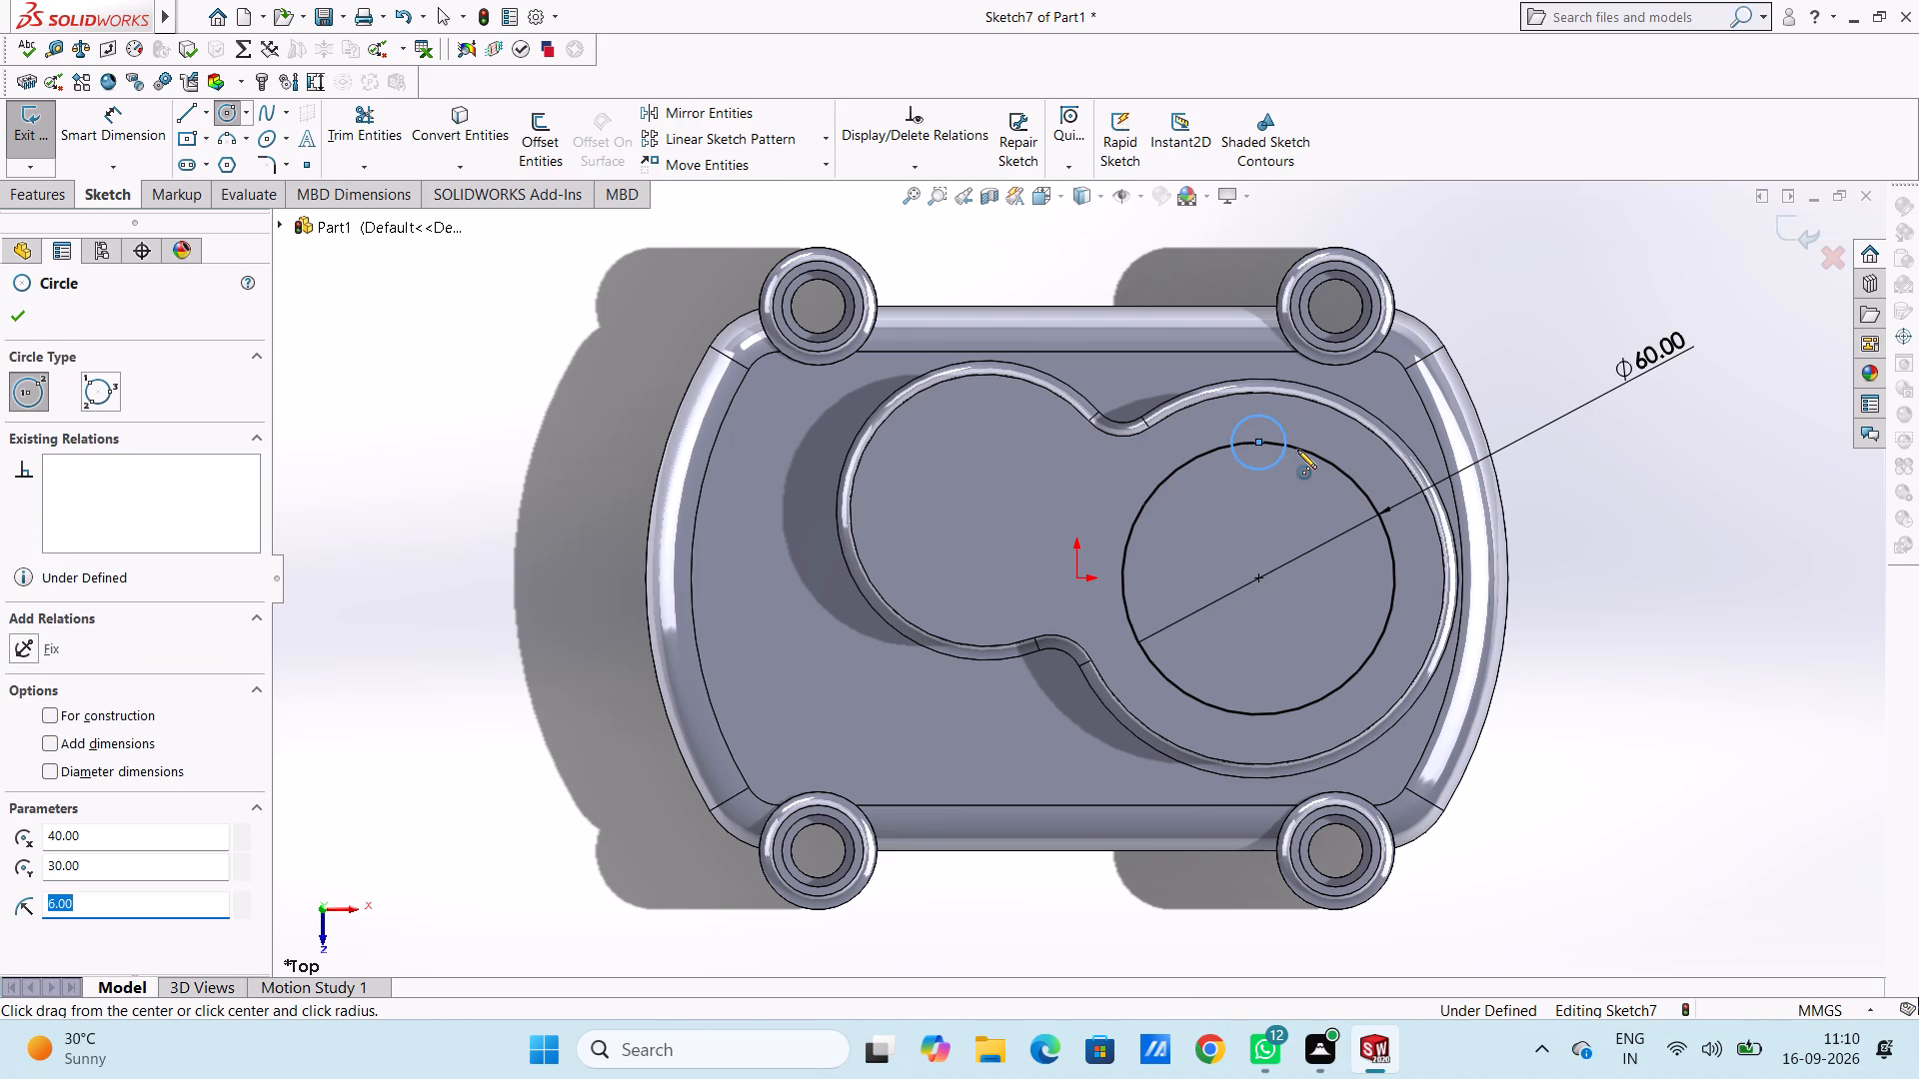
key(Escape)
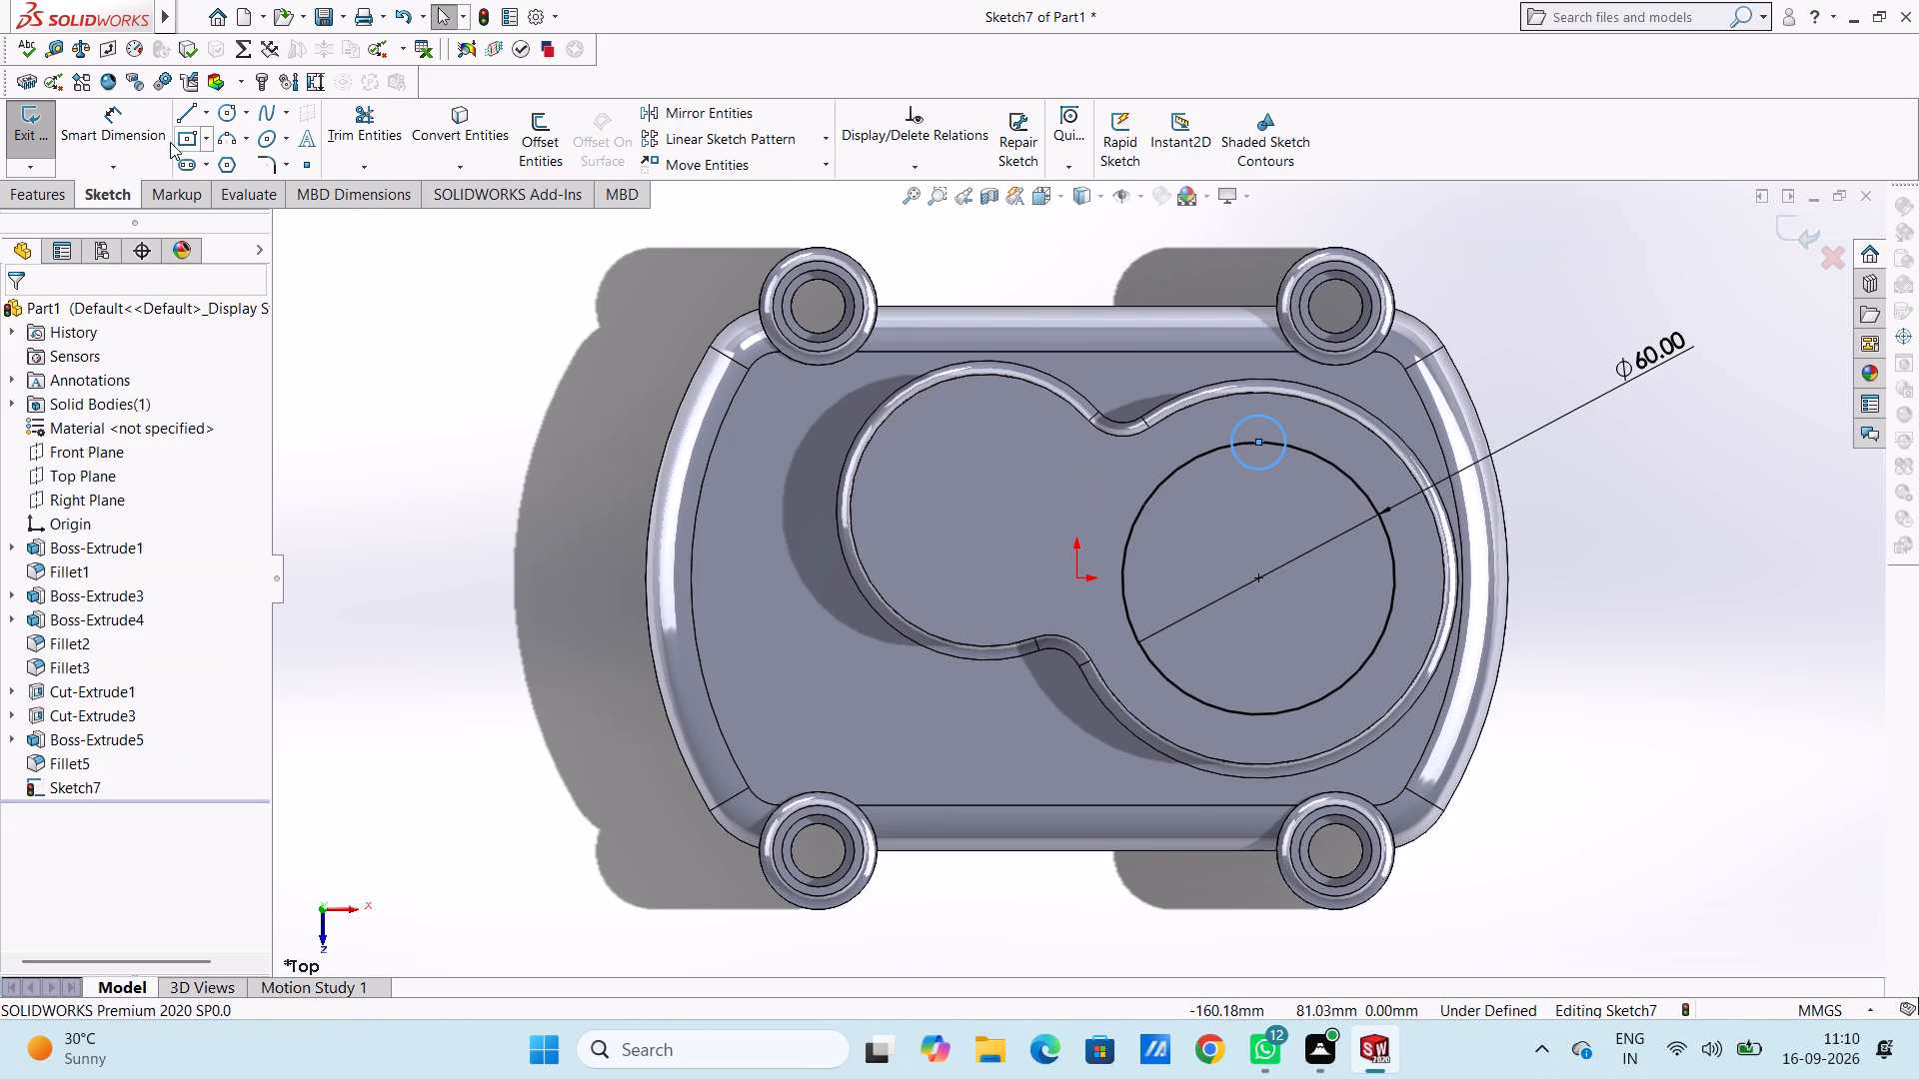
Dimension the small circle on the 60 mm circle with a 12 mm diameter.
click(146, 137)
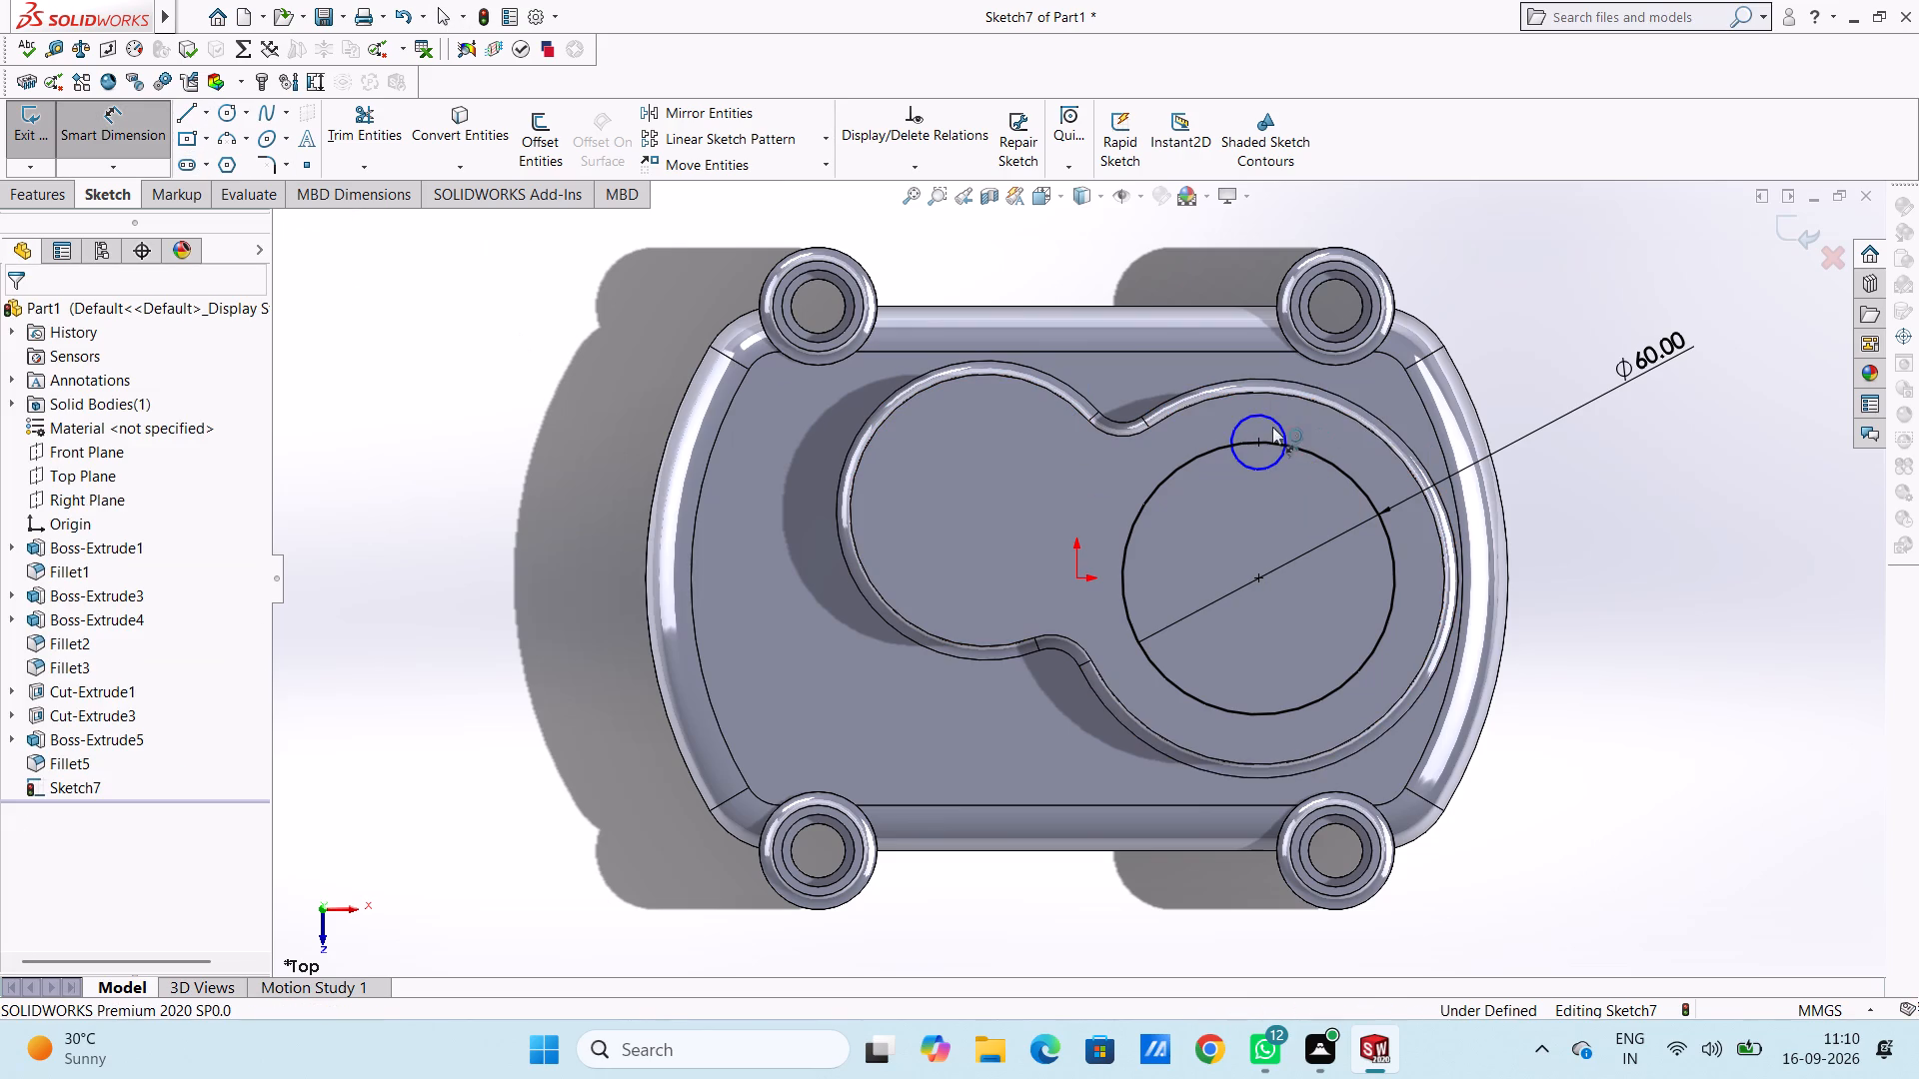
click(1275, 419)
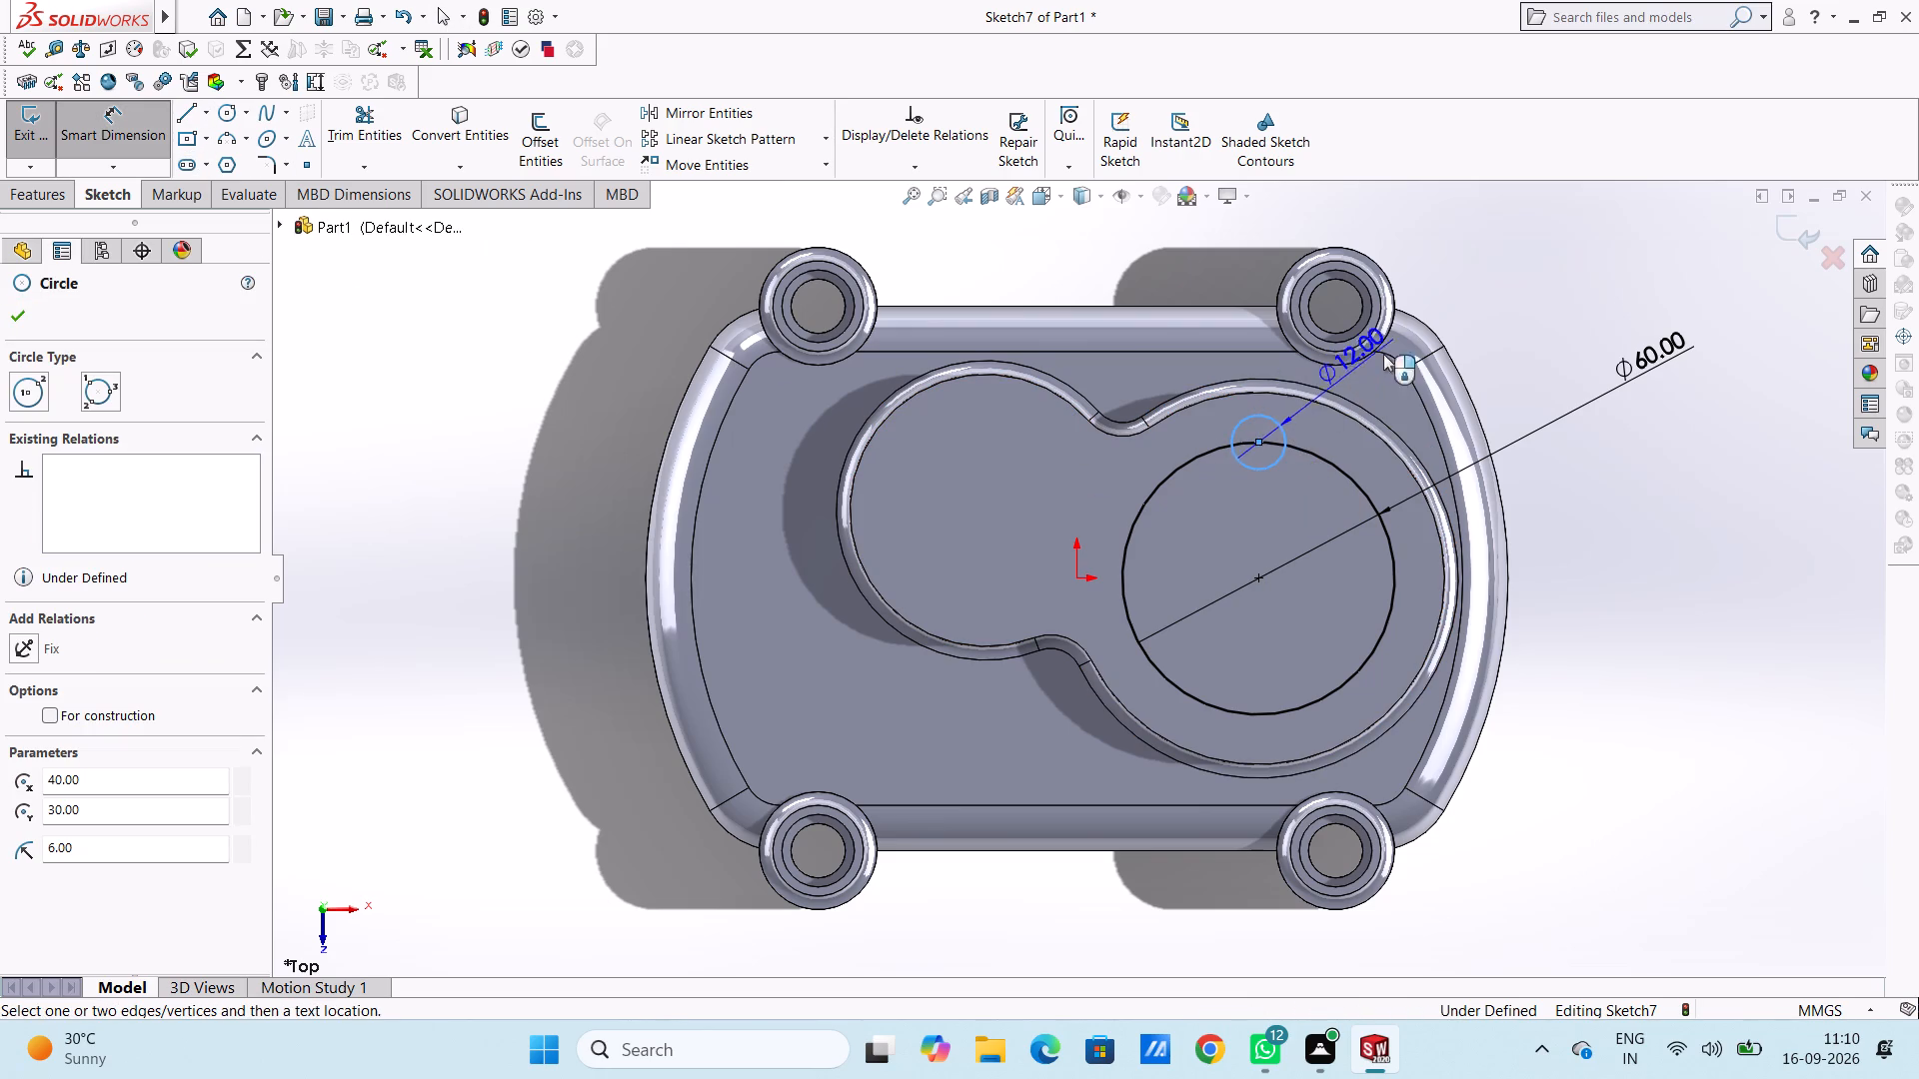
click(1611, 281)
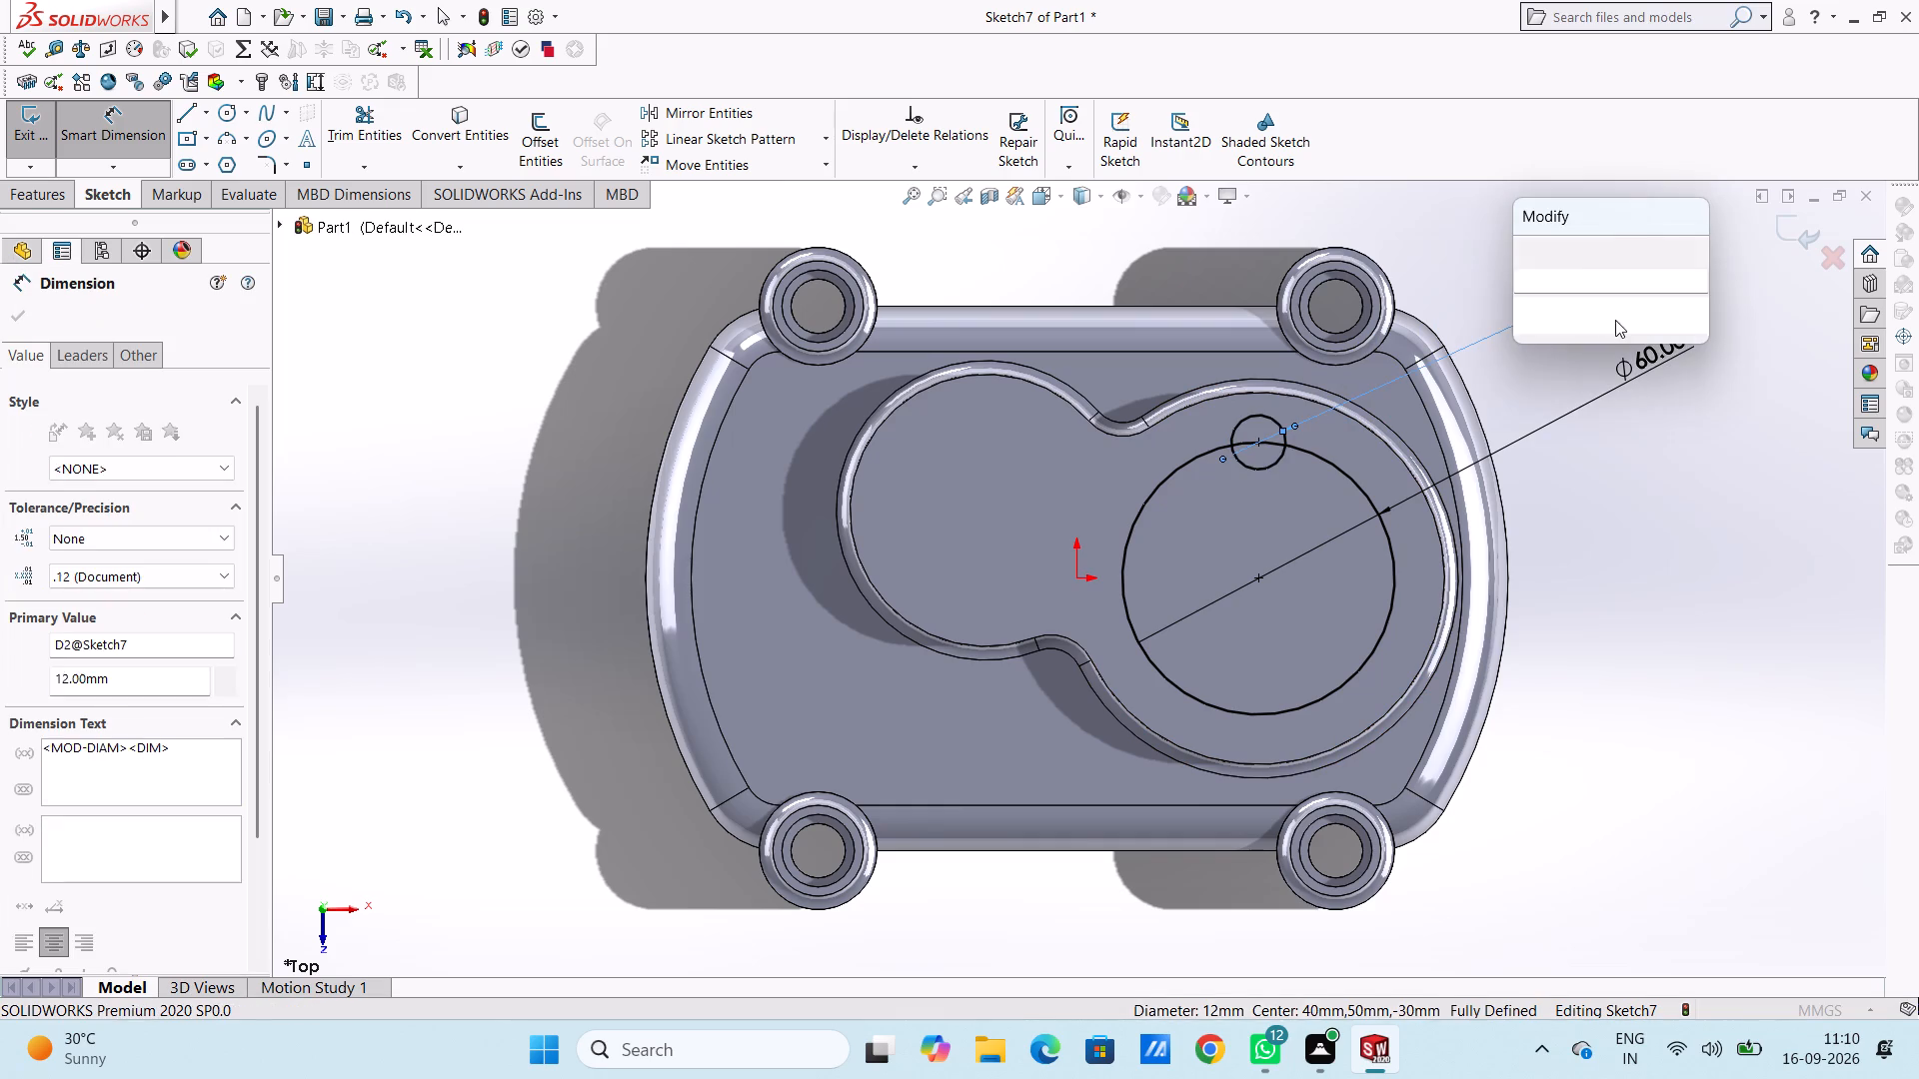
click(1528, 256)
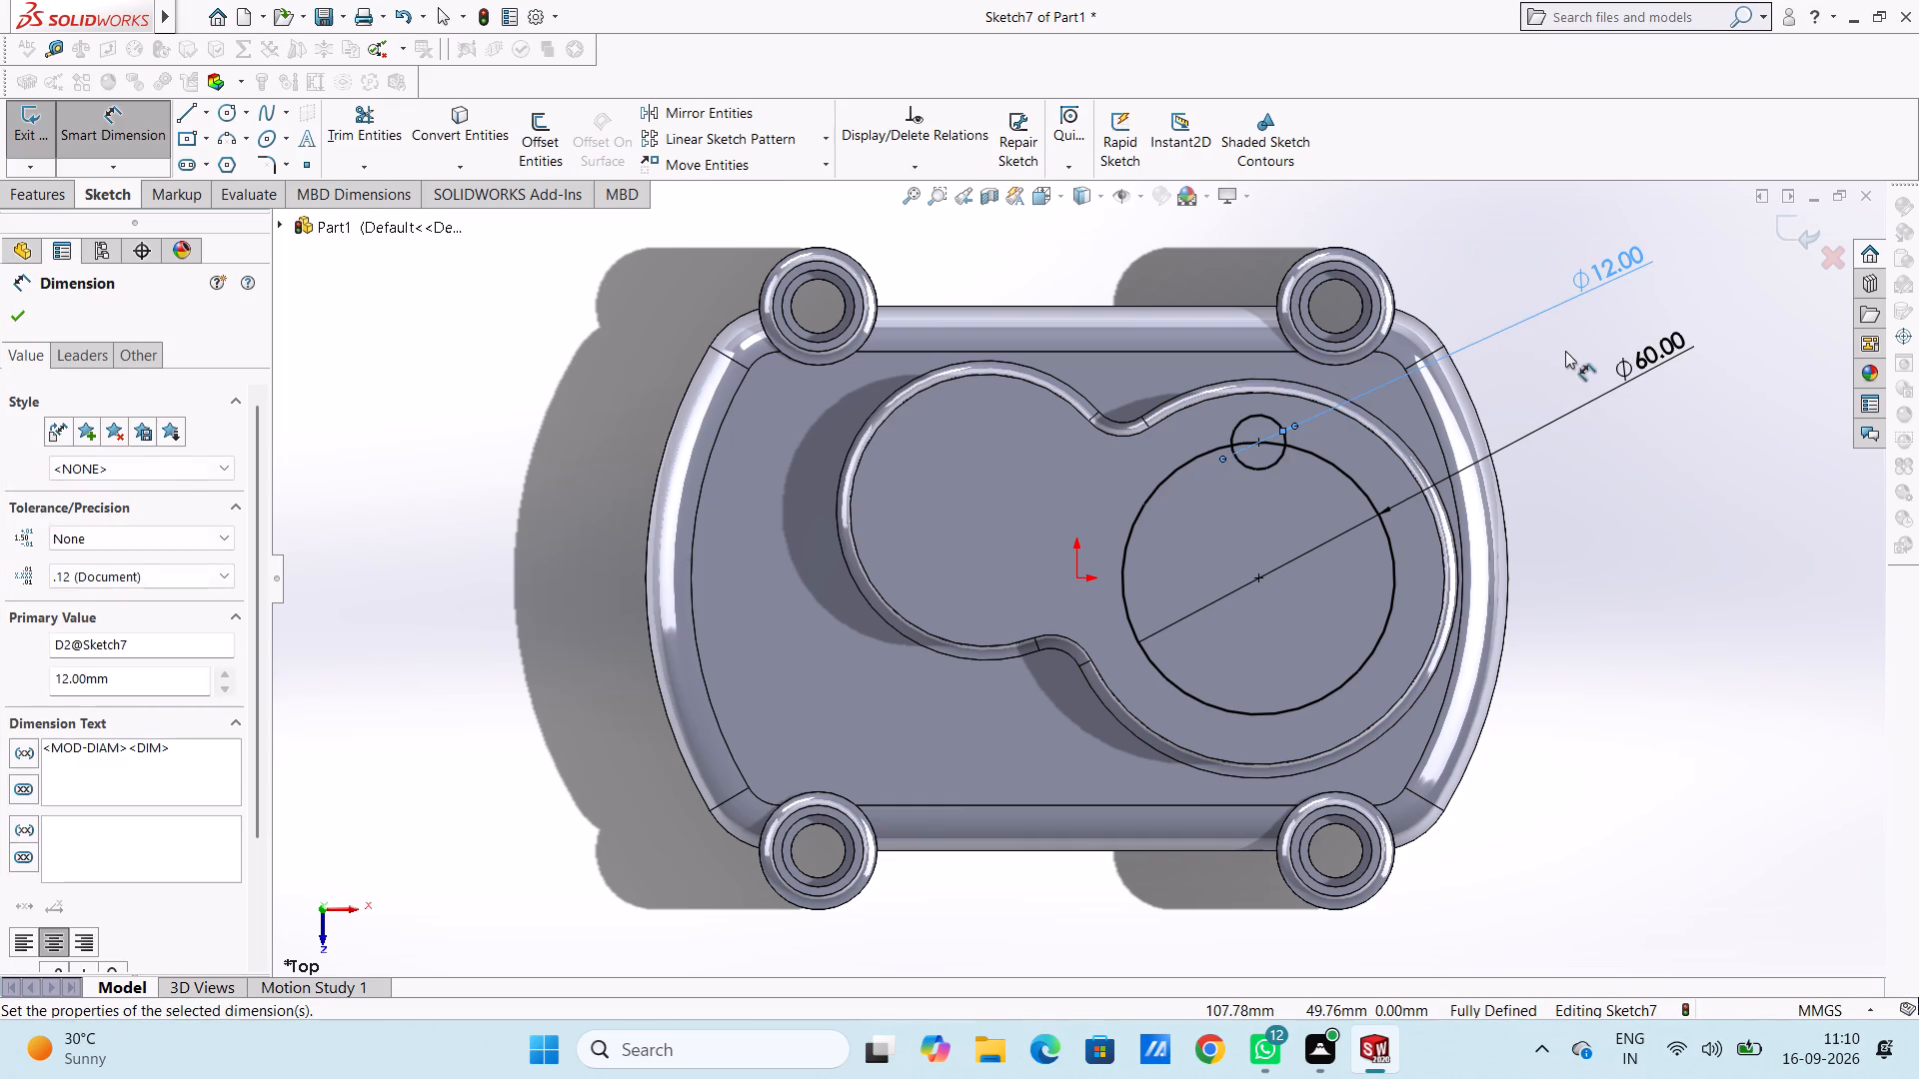
click(1565, 351)
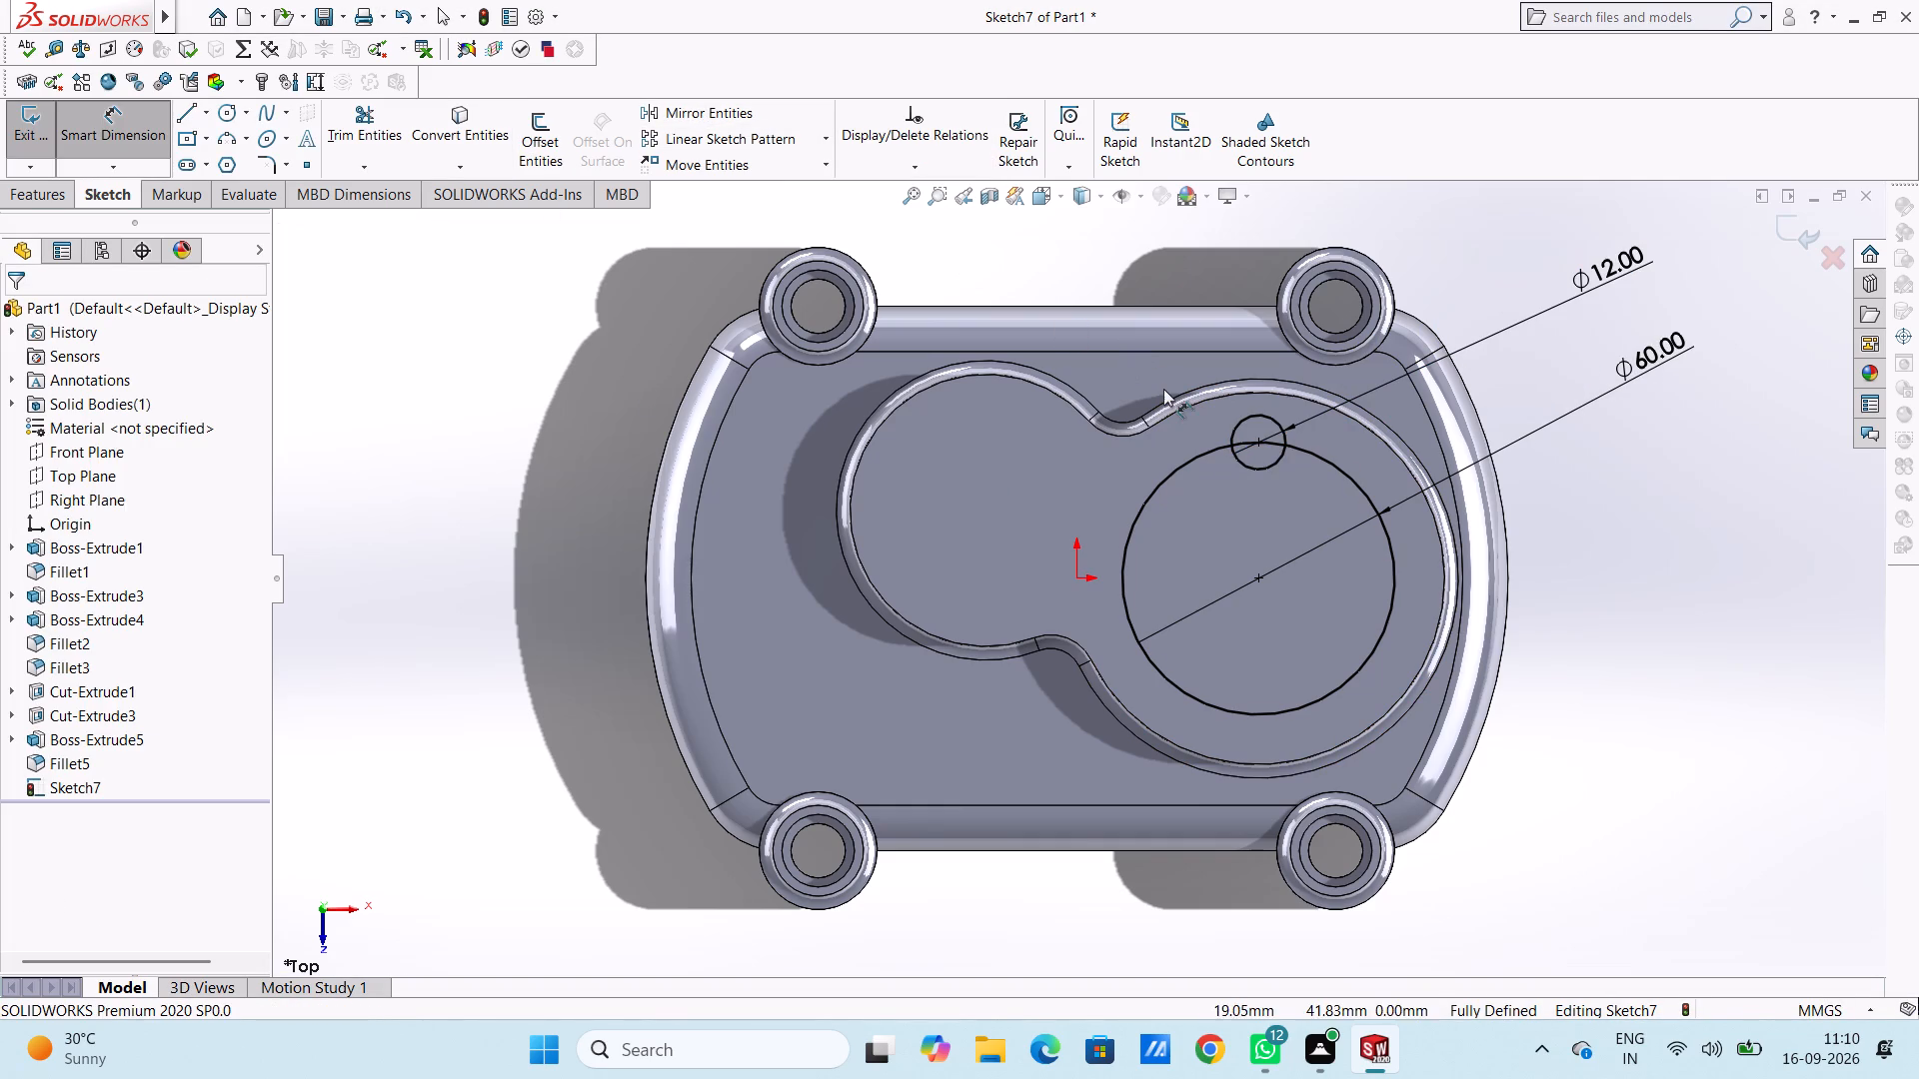
key(Escape)
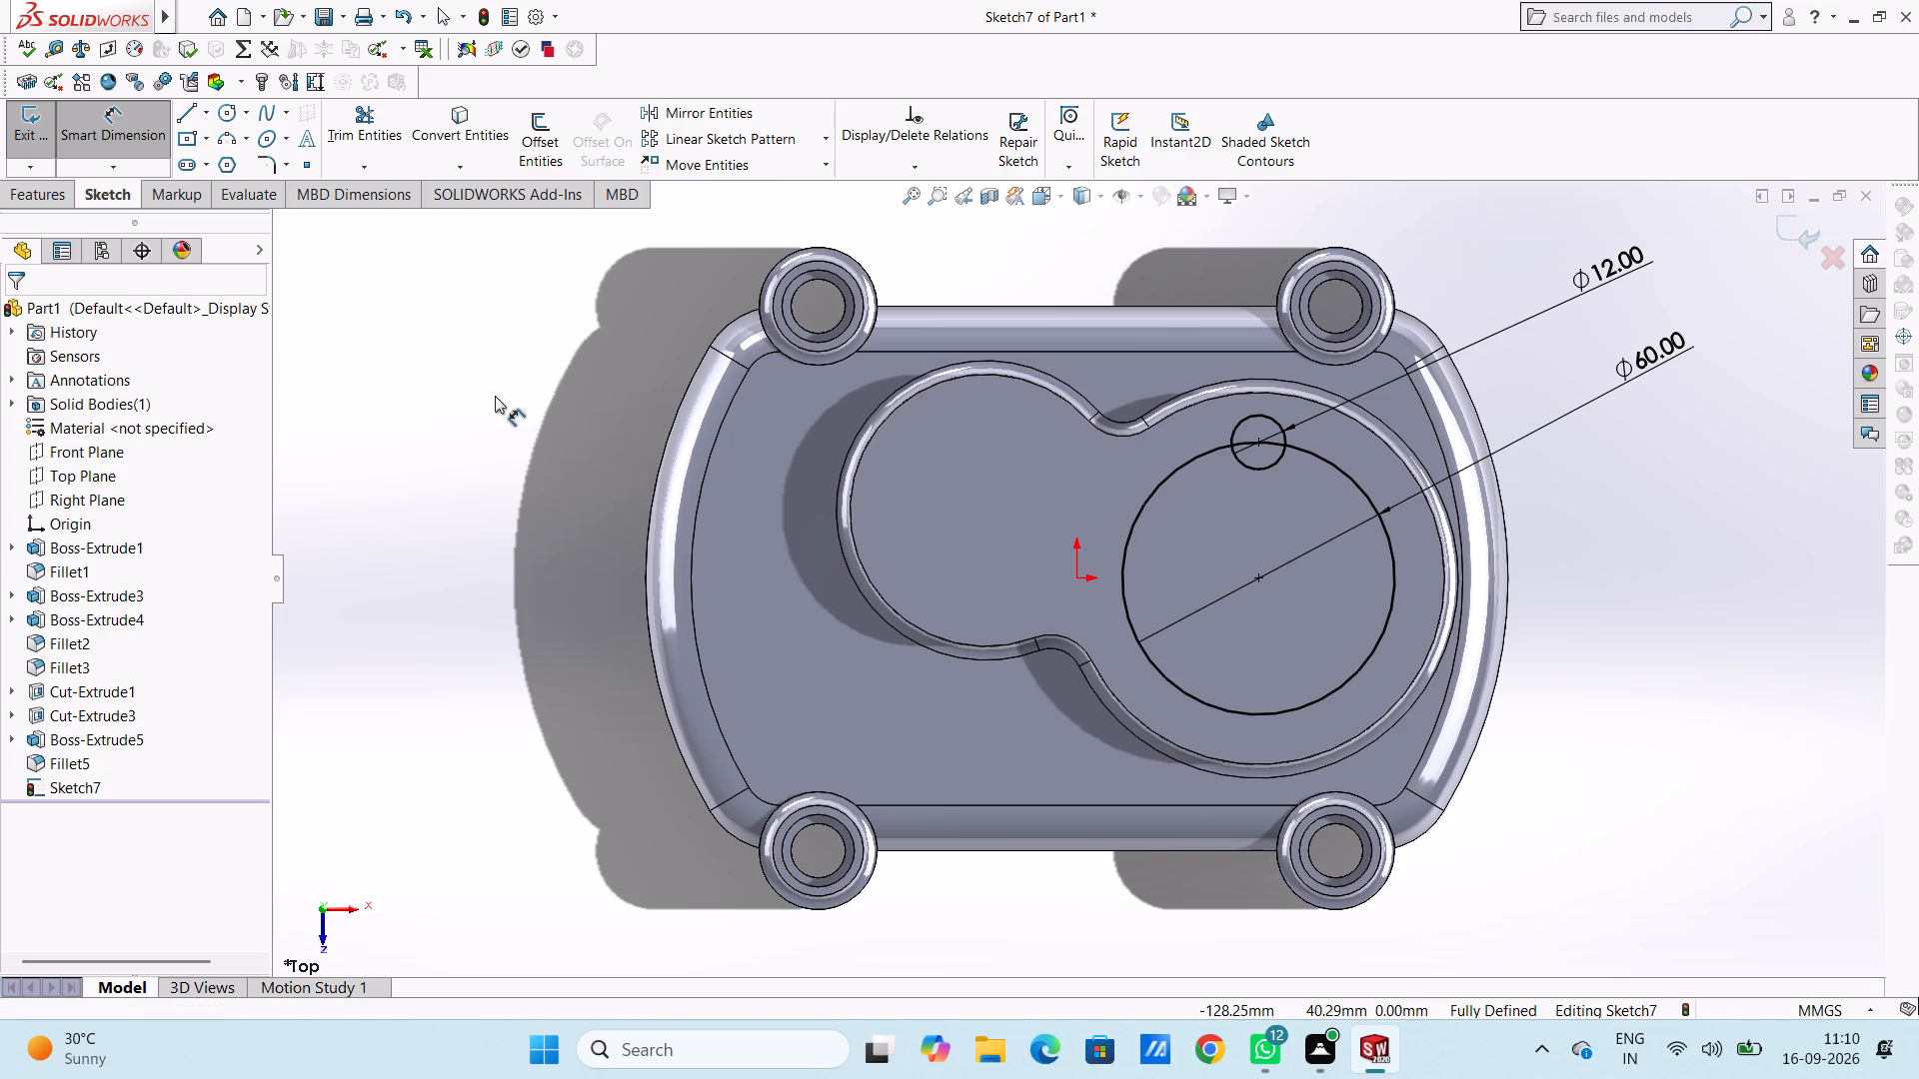
Circular-pattern the 12 mm circle around the 60 mm circle's centre with 6 equally spaced instances over 360 degrees.
click(1253, 414)
click(823, 134)
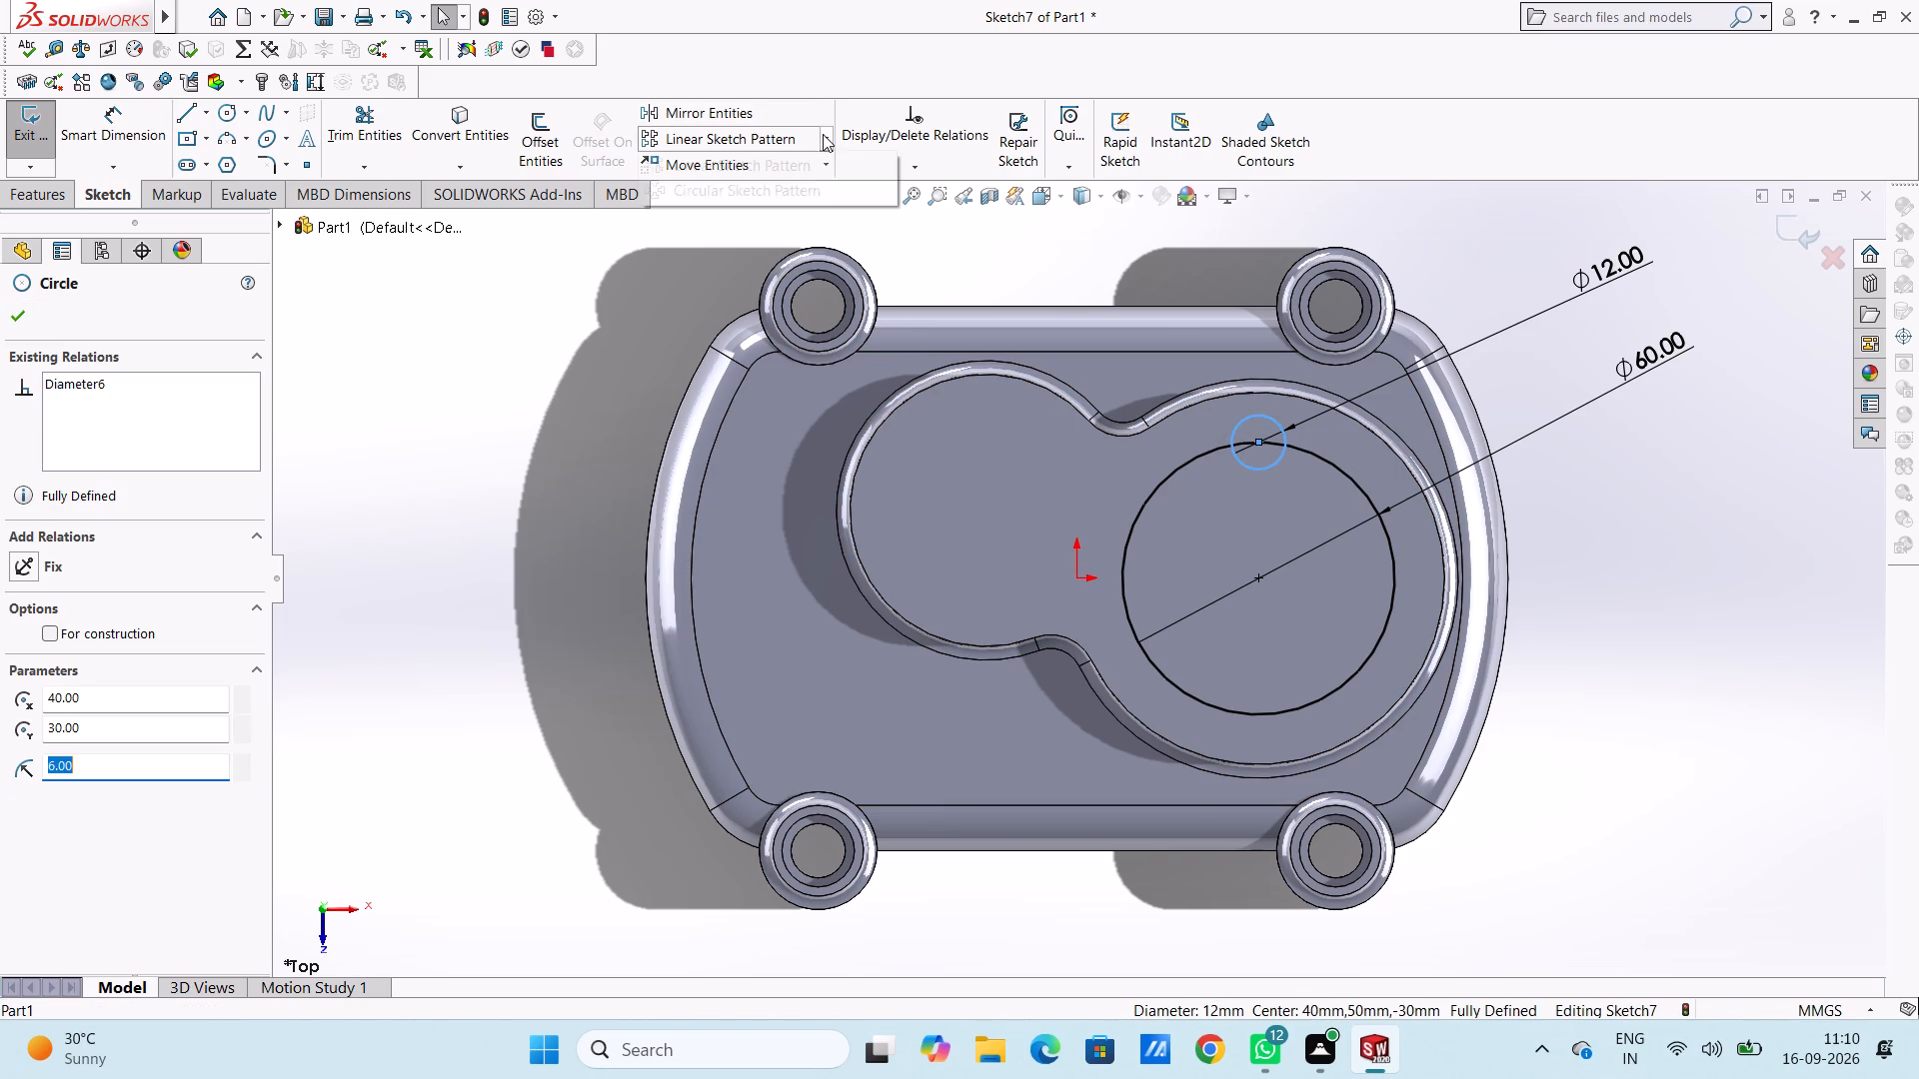
click(814, 187)
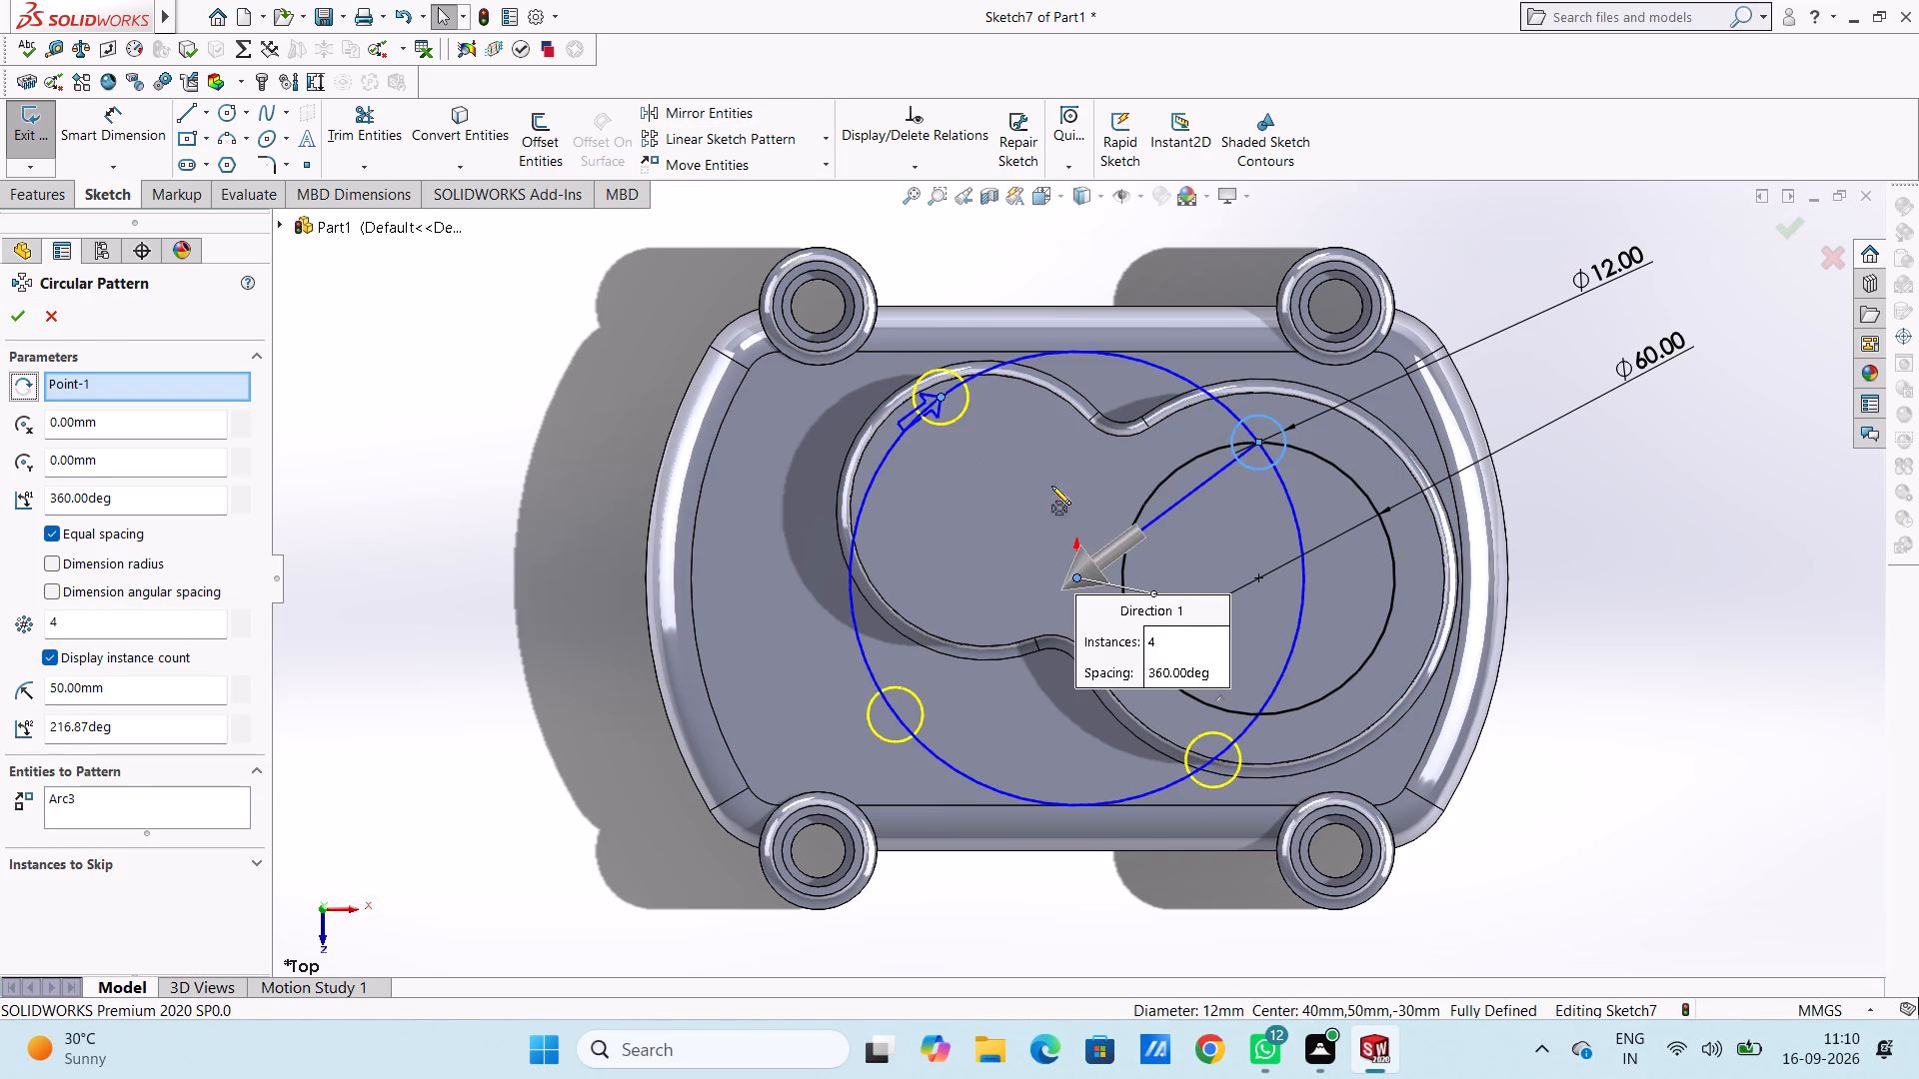
right_click(234, 390)
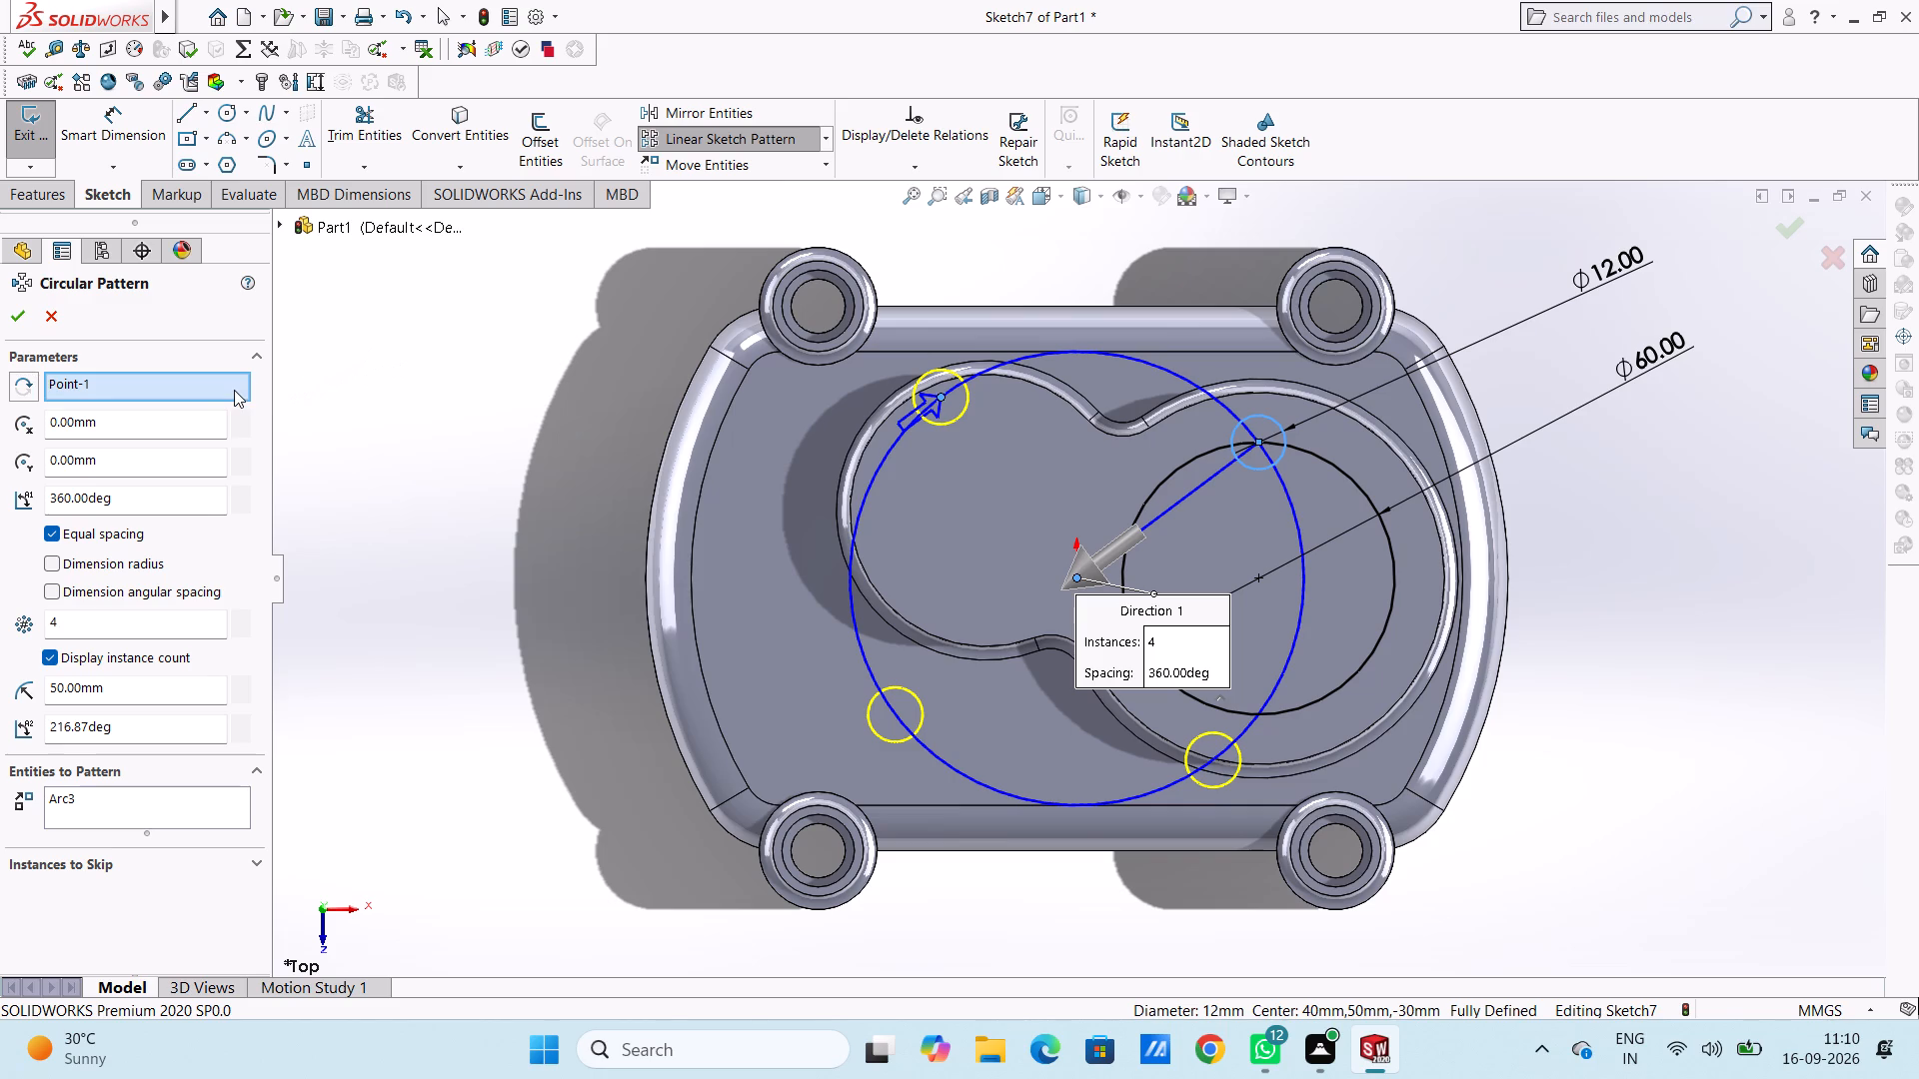
click(296, 431)
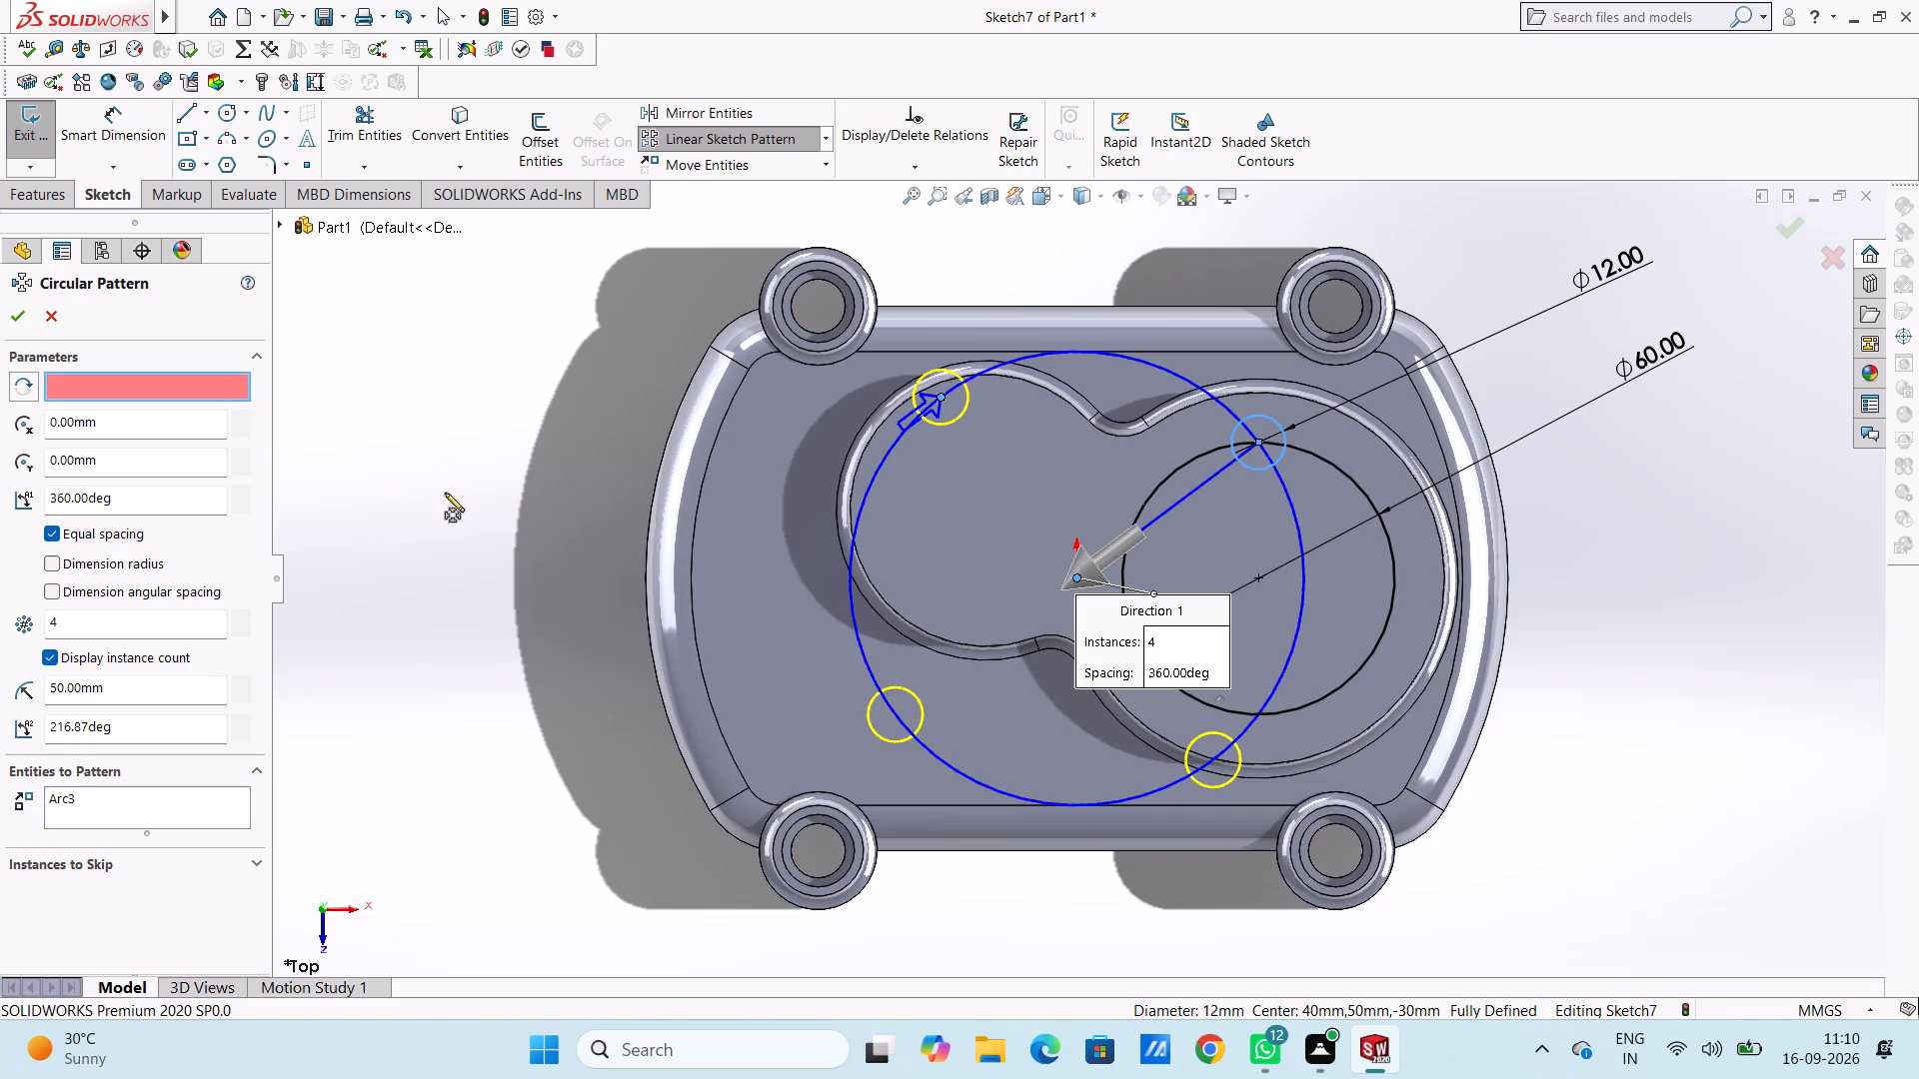
click(1253, 580)
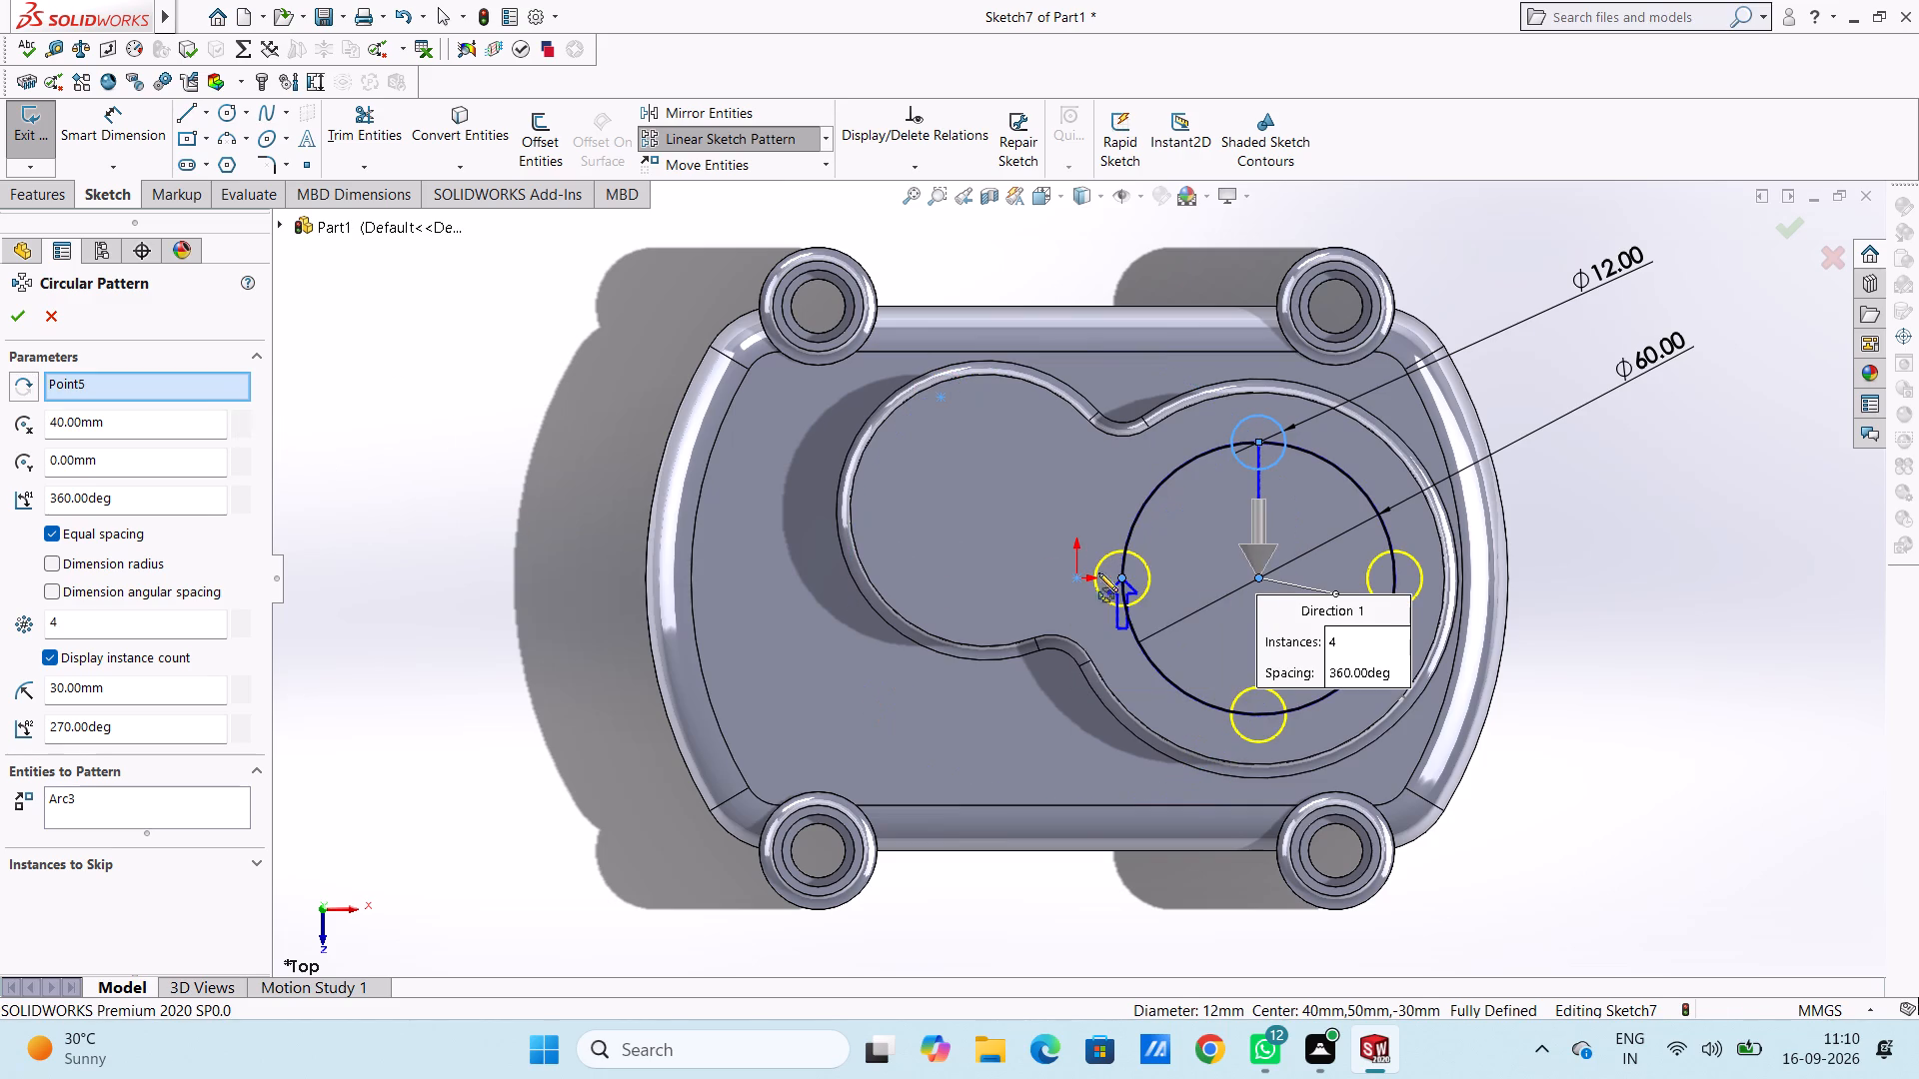
click(162, 619)
click(162, 619)
double_click(162, 619)
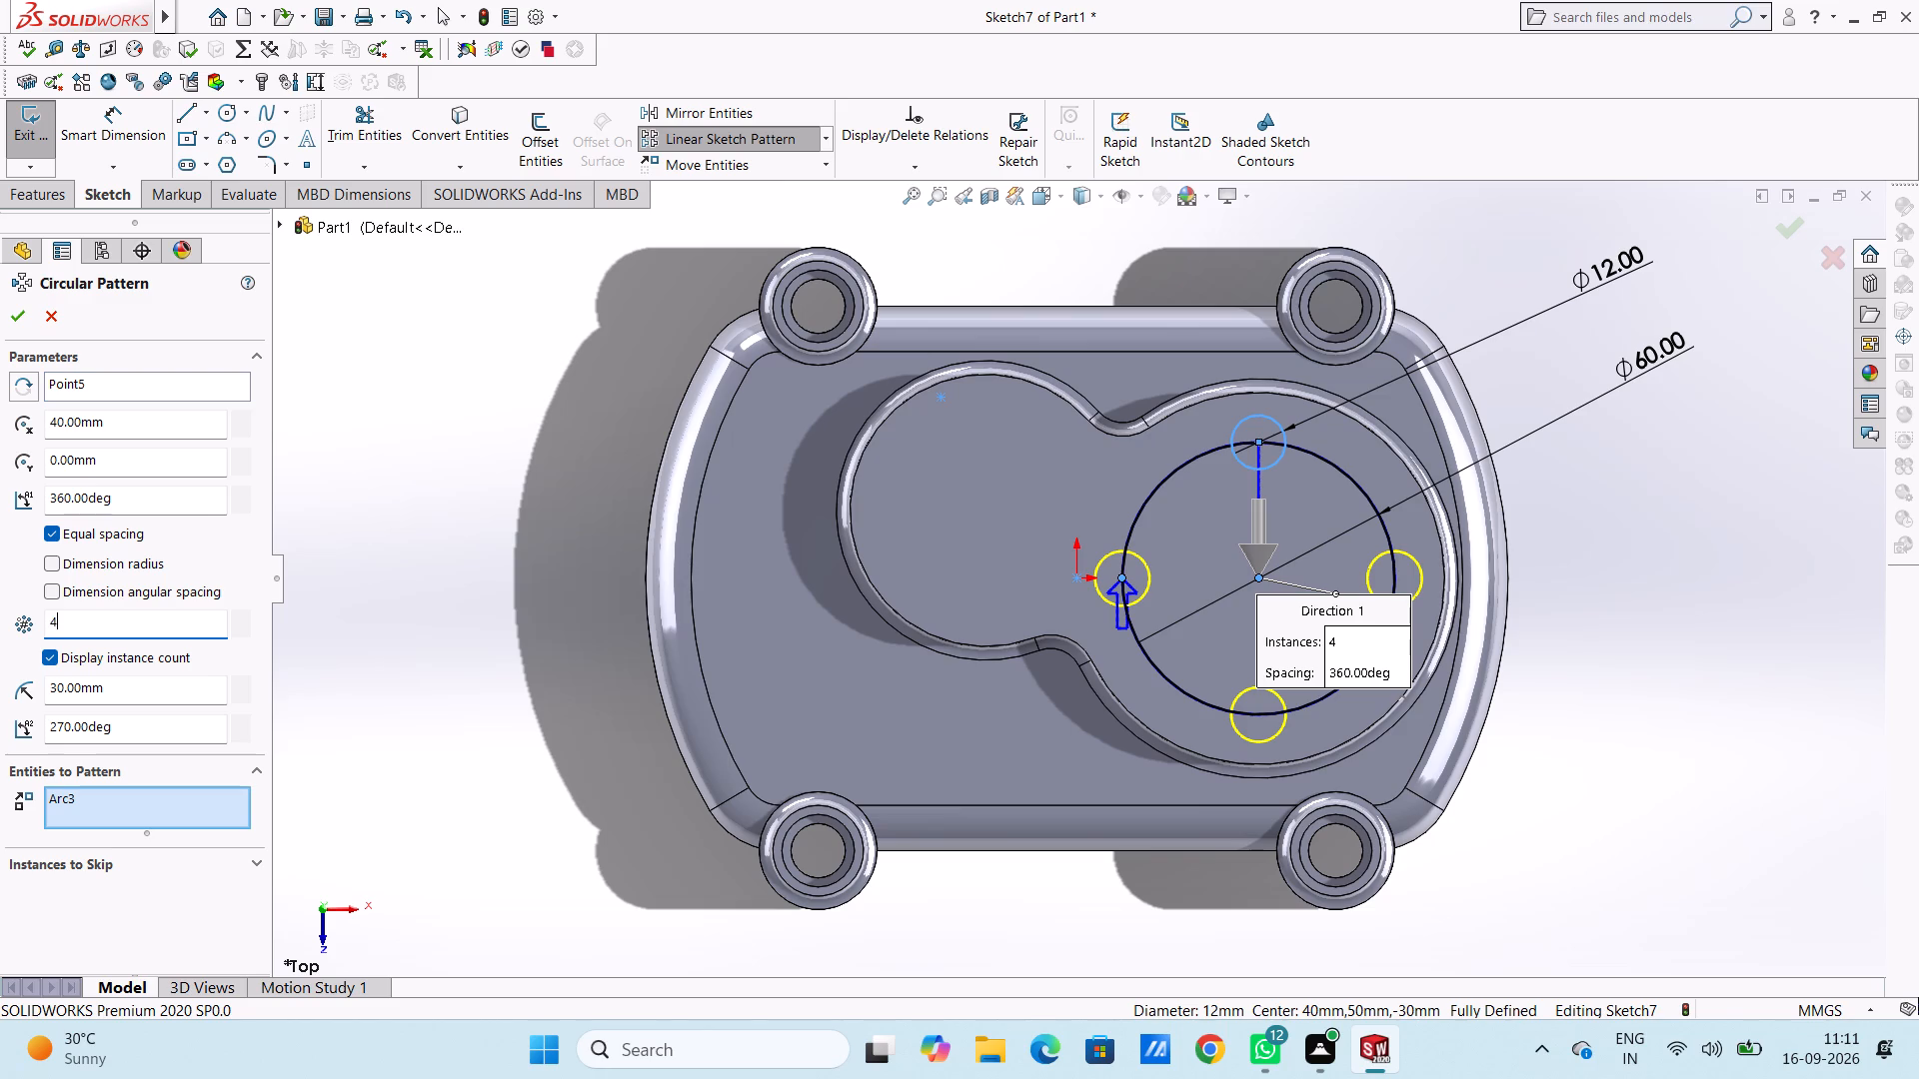
double_click(162, 621)
key(6)
key(Return)
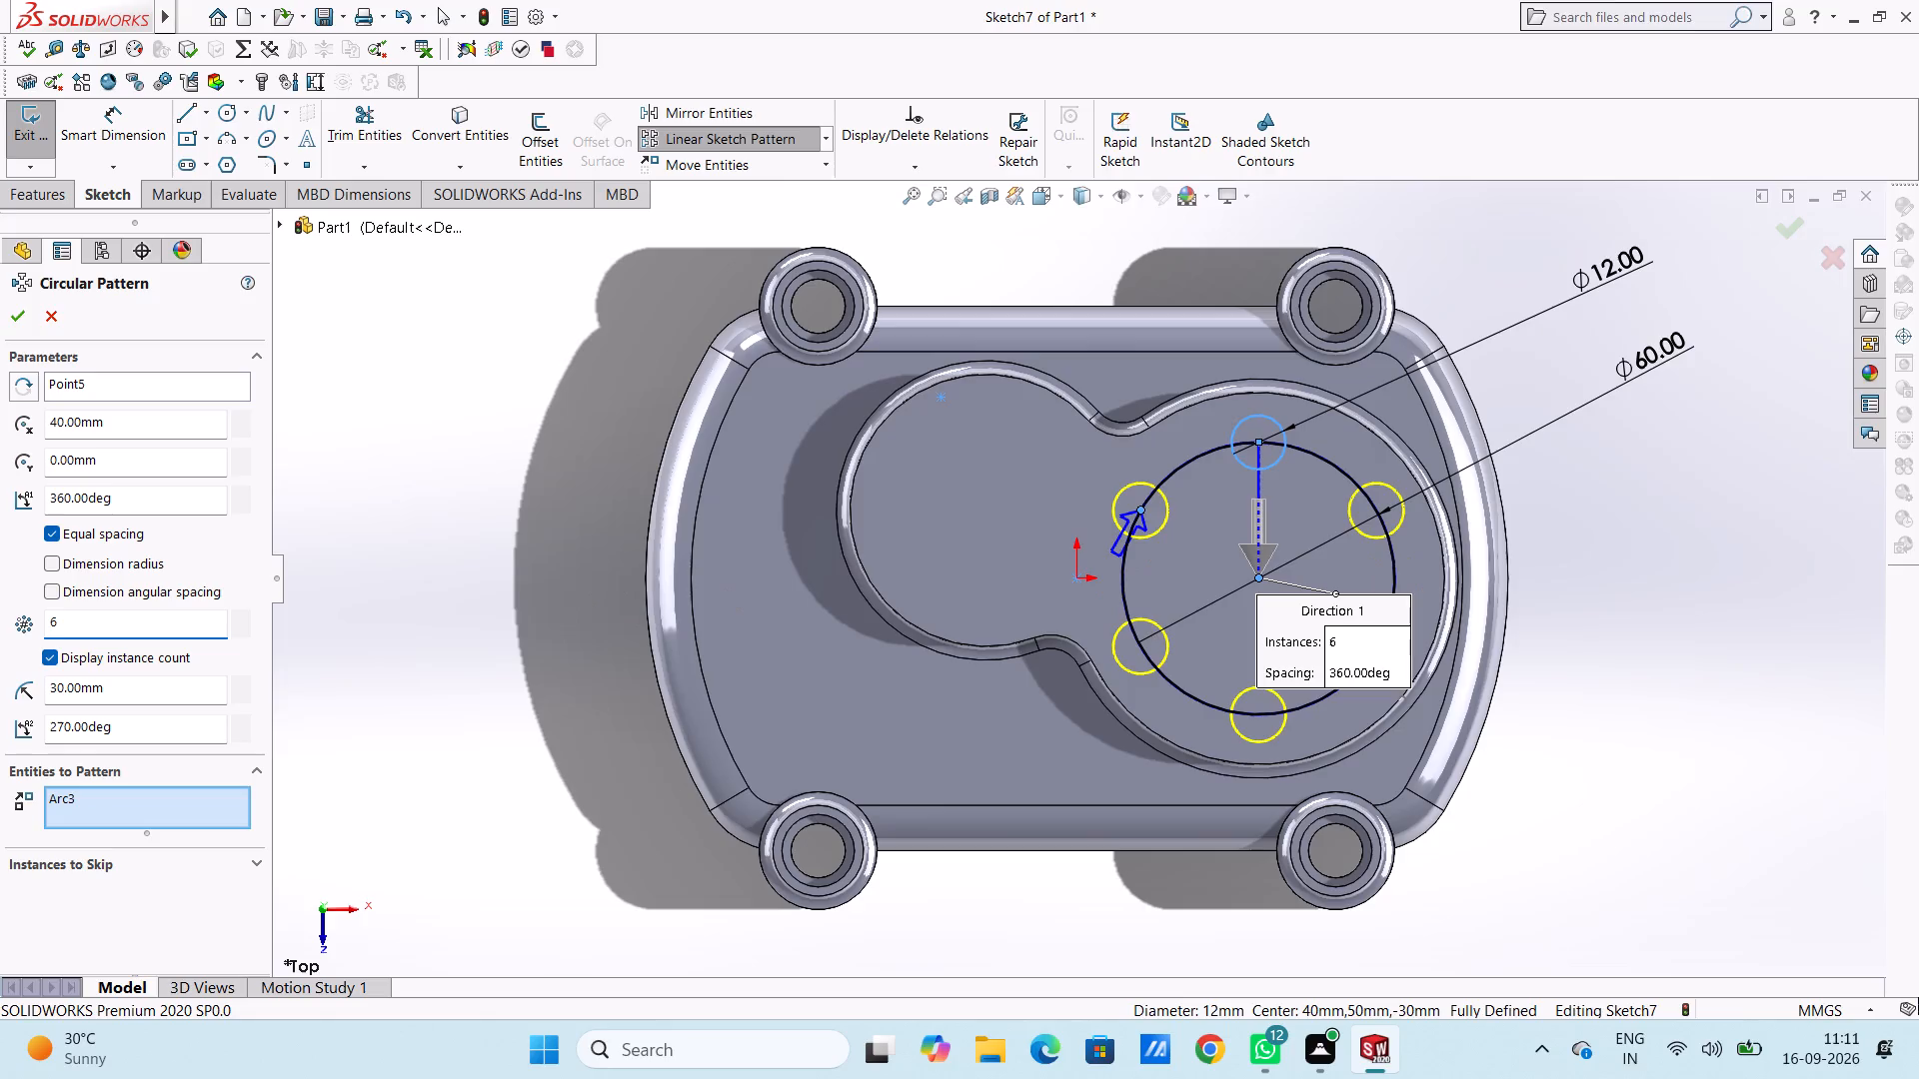
click(21, 313)
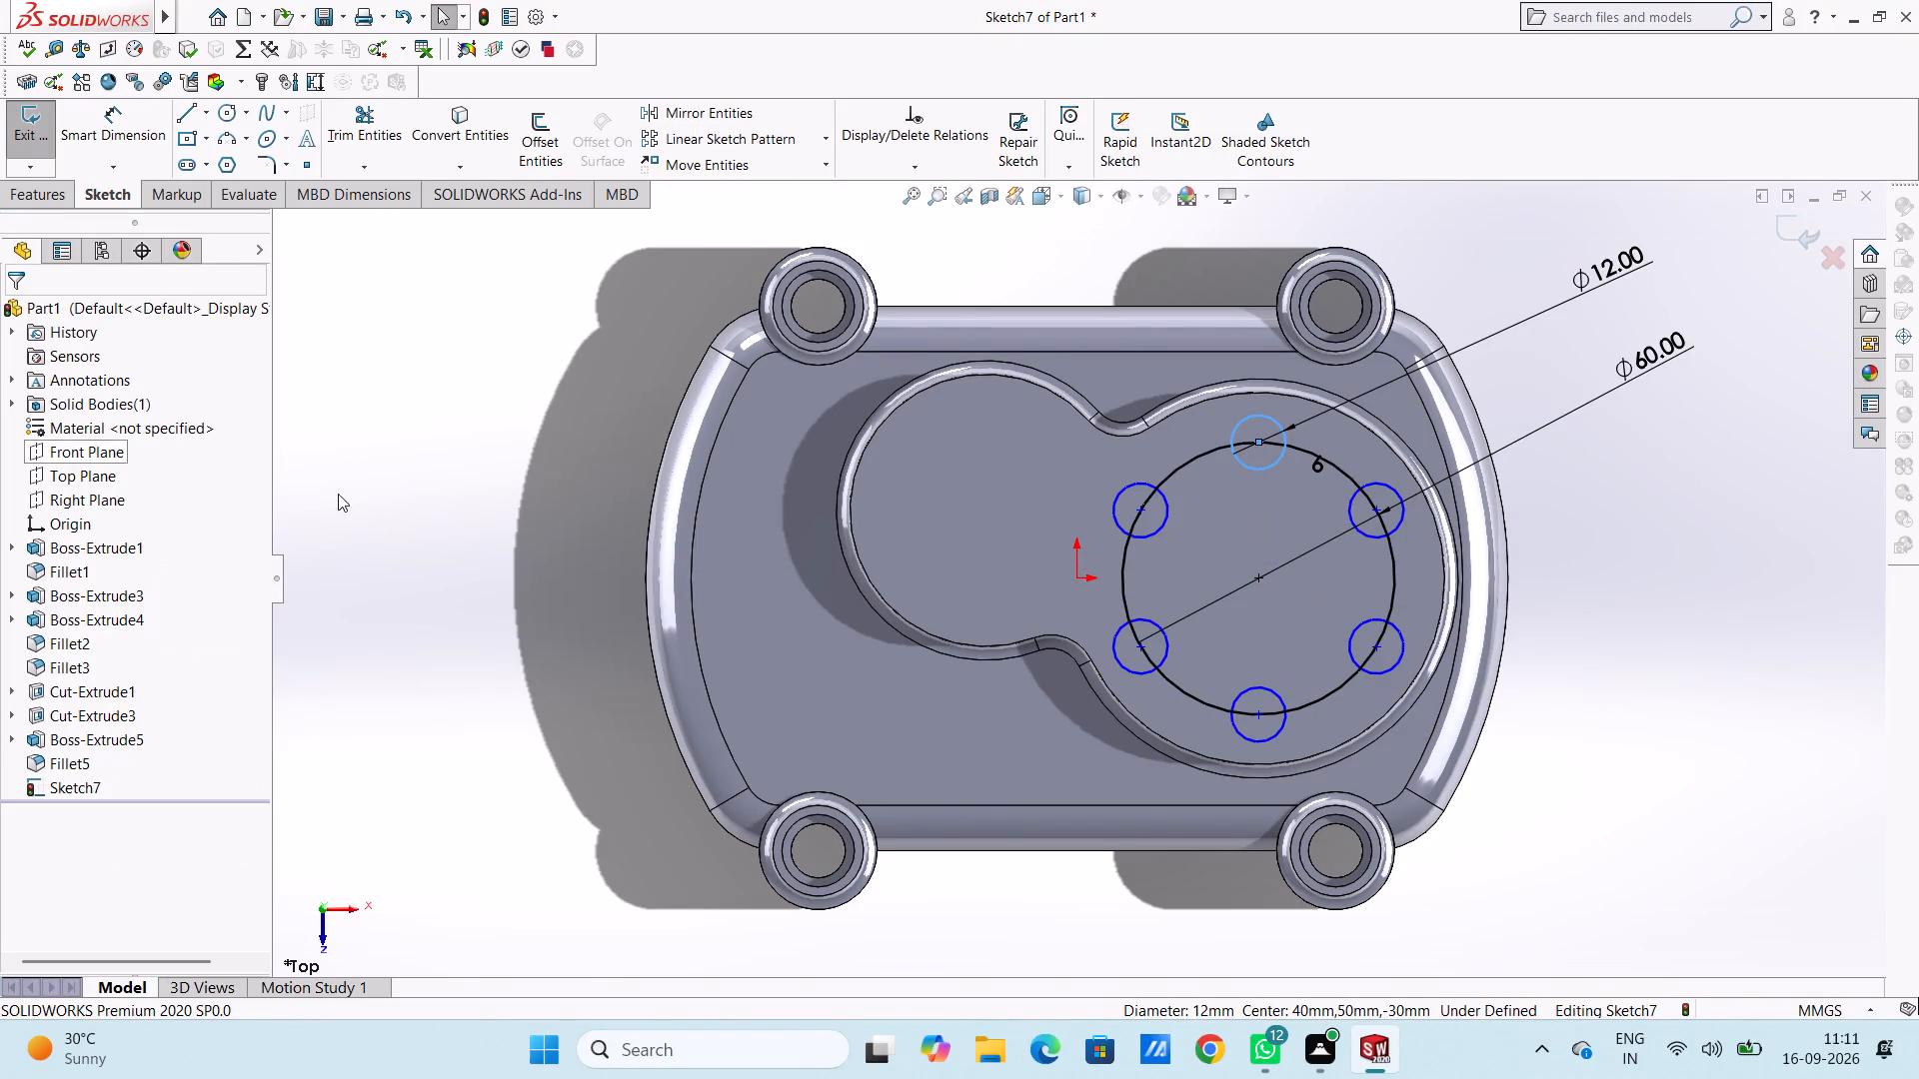
click(392, 467)
Delete the 60 mm circle from the sketch, keeping the six patterned circles.
click(1218, 450)
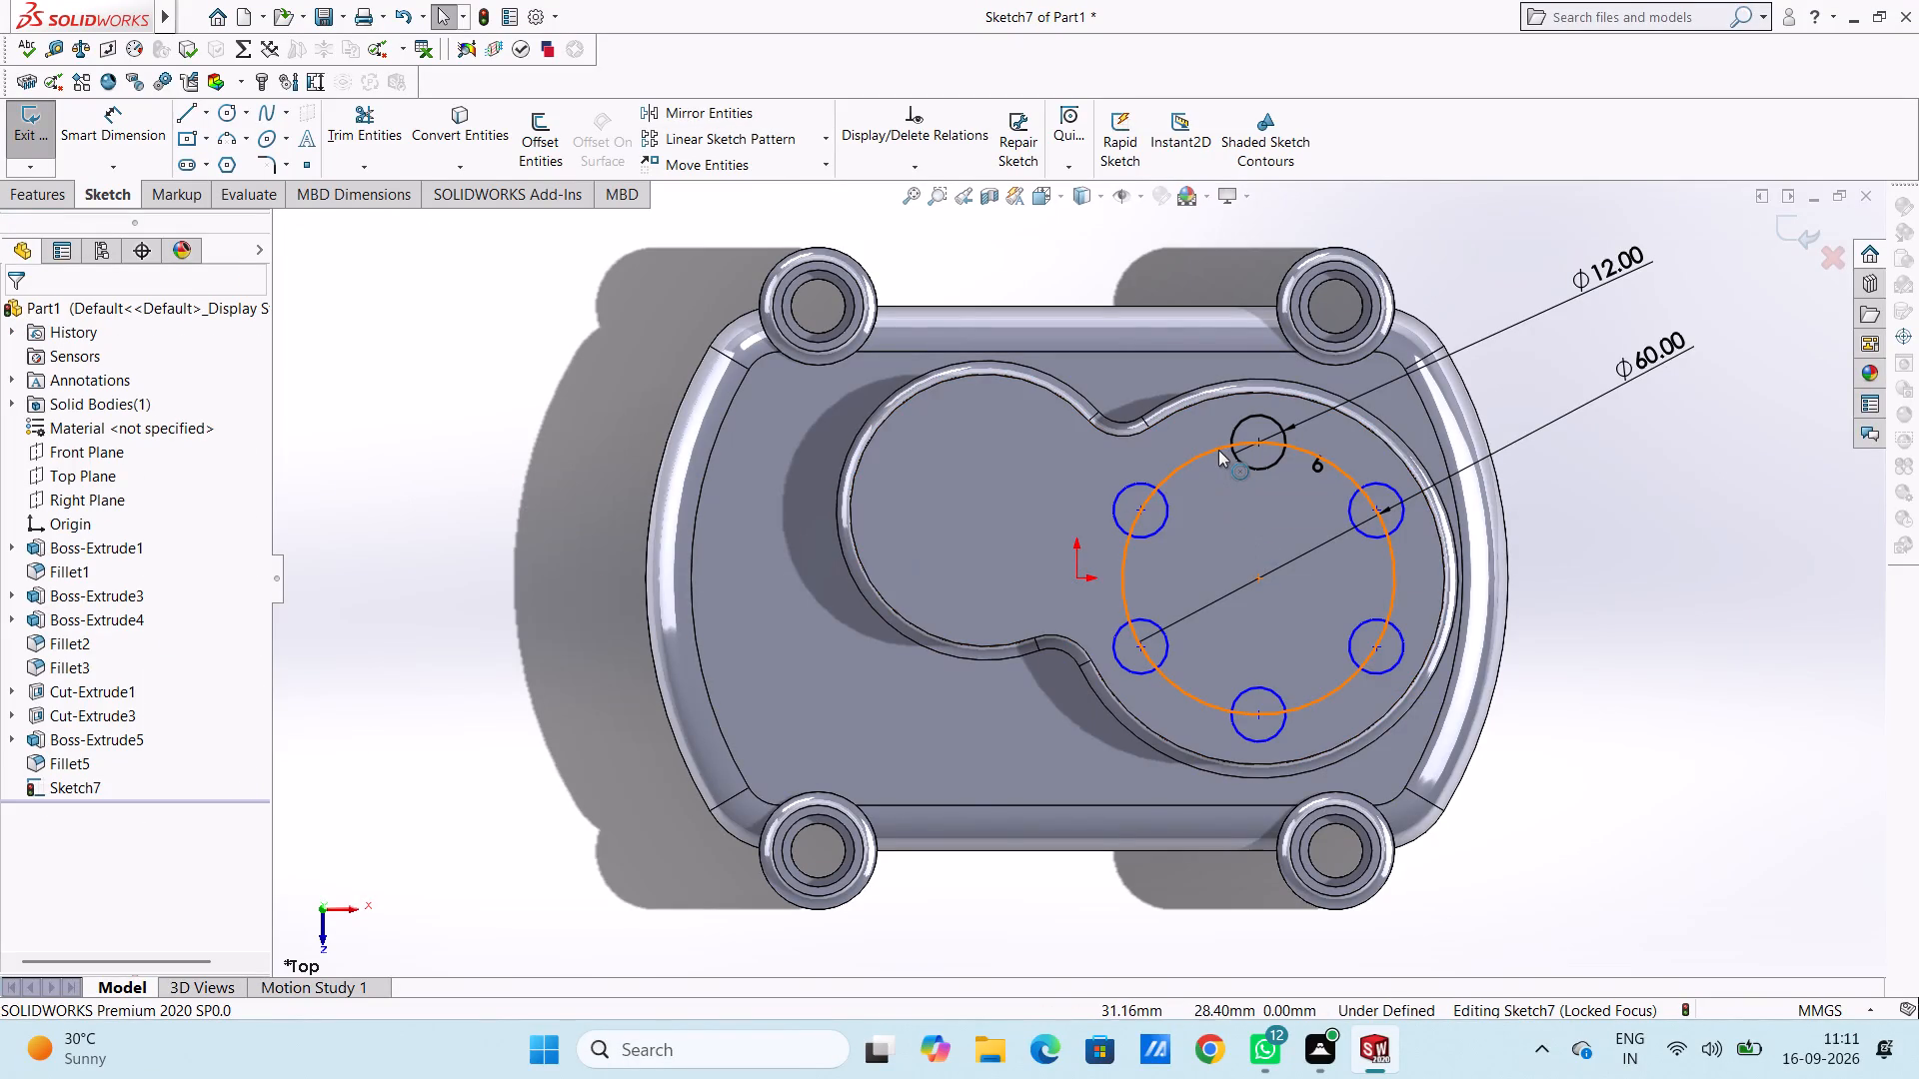
key(Delete)
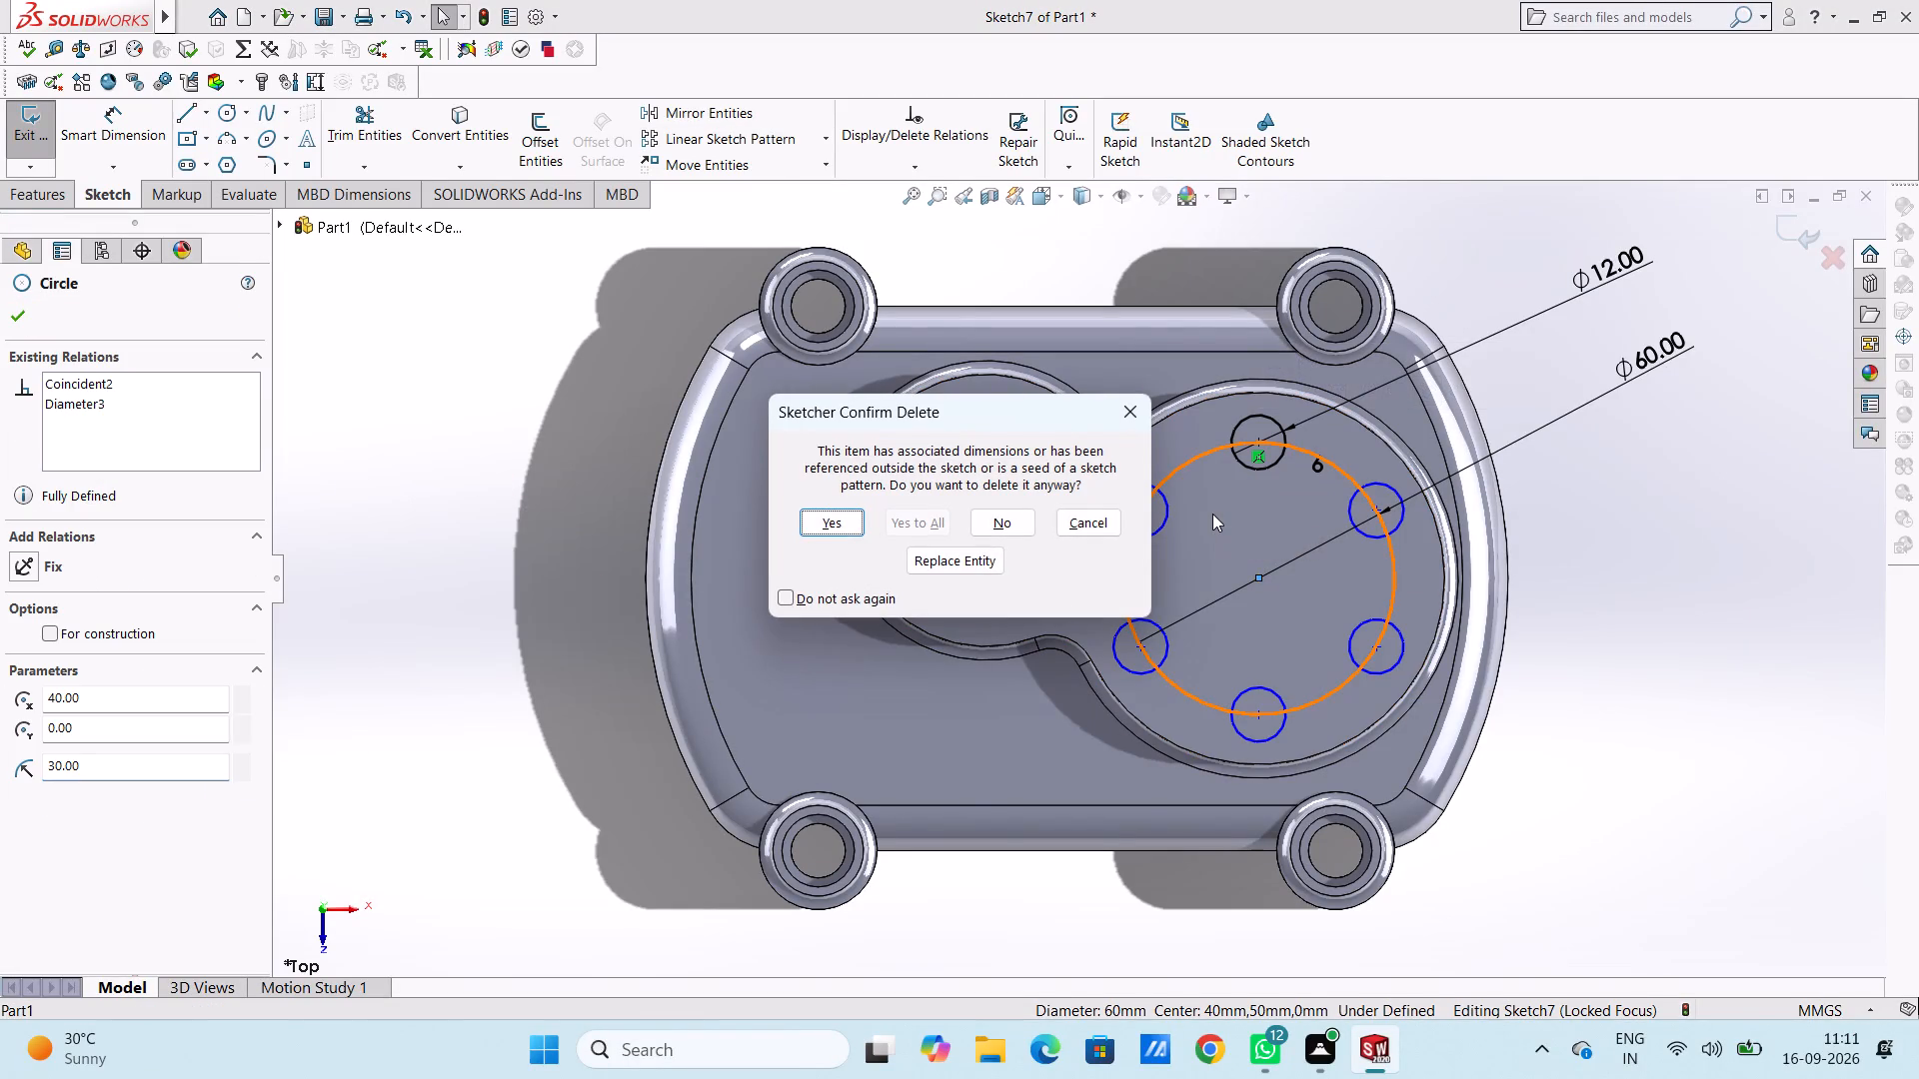
click(809, 527)
click(572, 555)
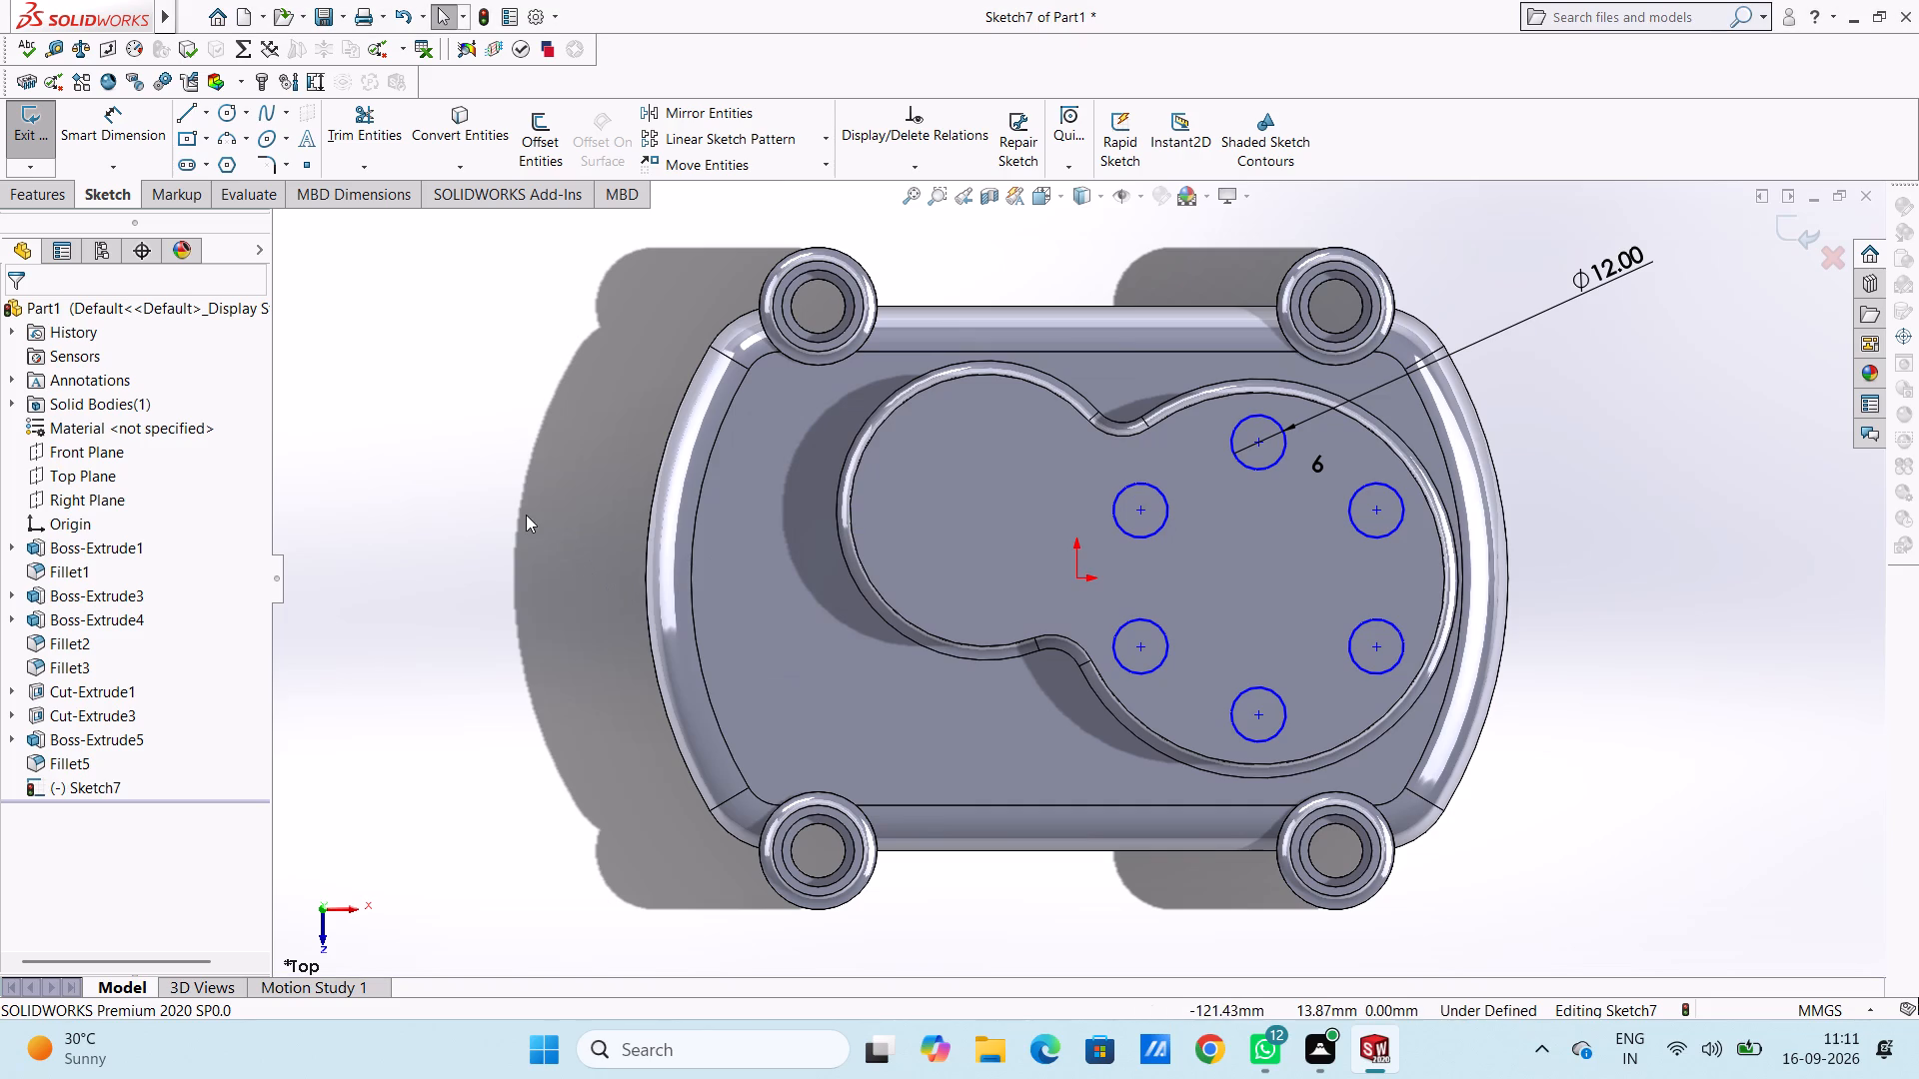
Extrude-cut the six 12 mm circles into the raised boss with a blind depth of 6 mm.
middle_drag(1010, 570, 1000, 571)
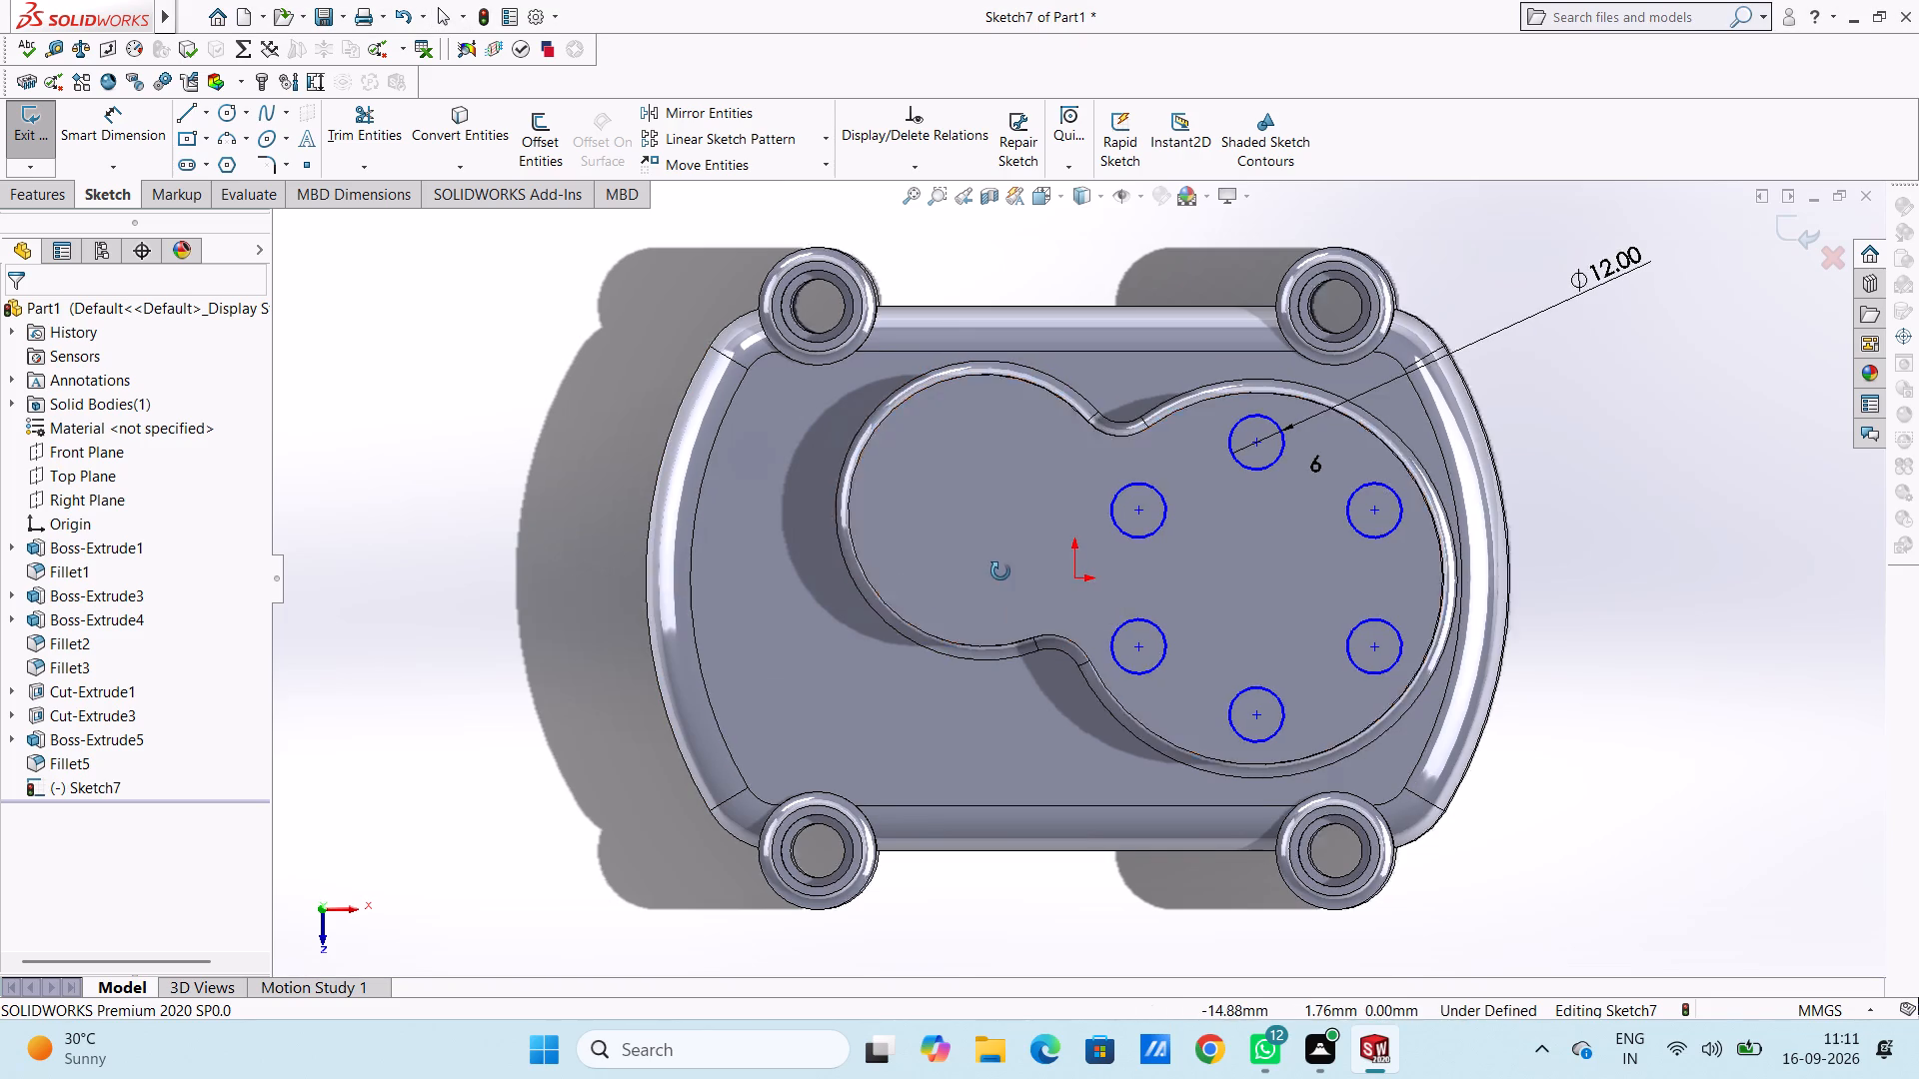
middle_drag(1000, 571, 894, 542)
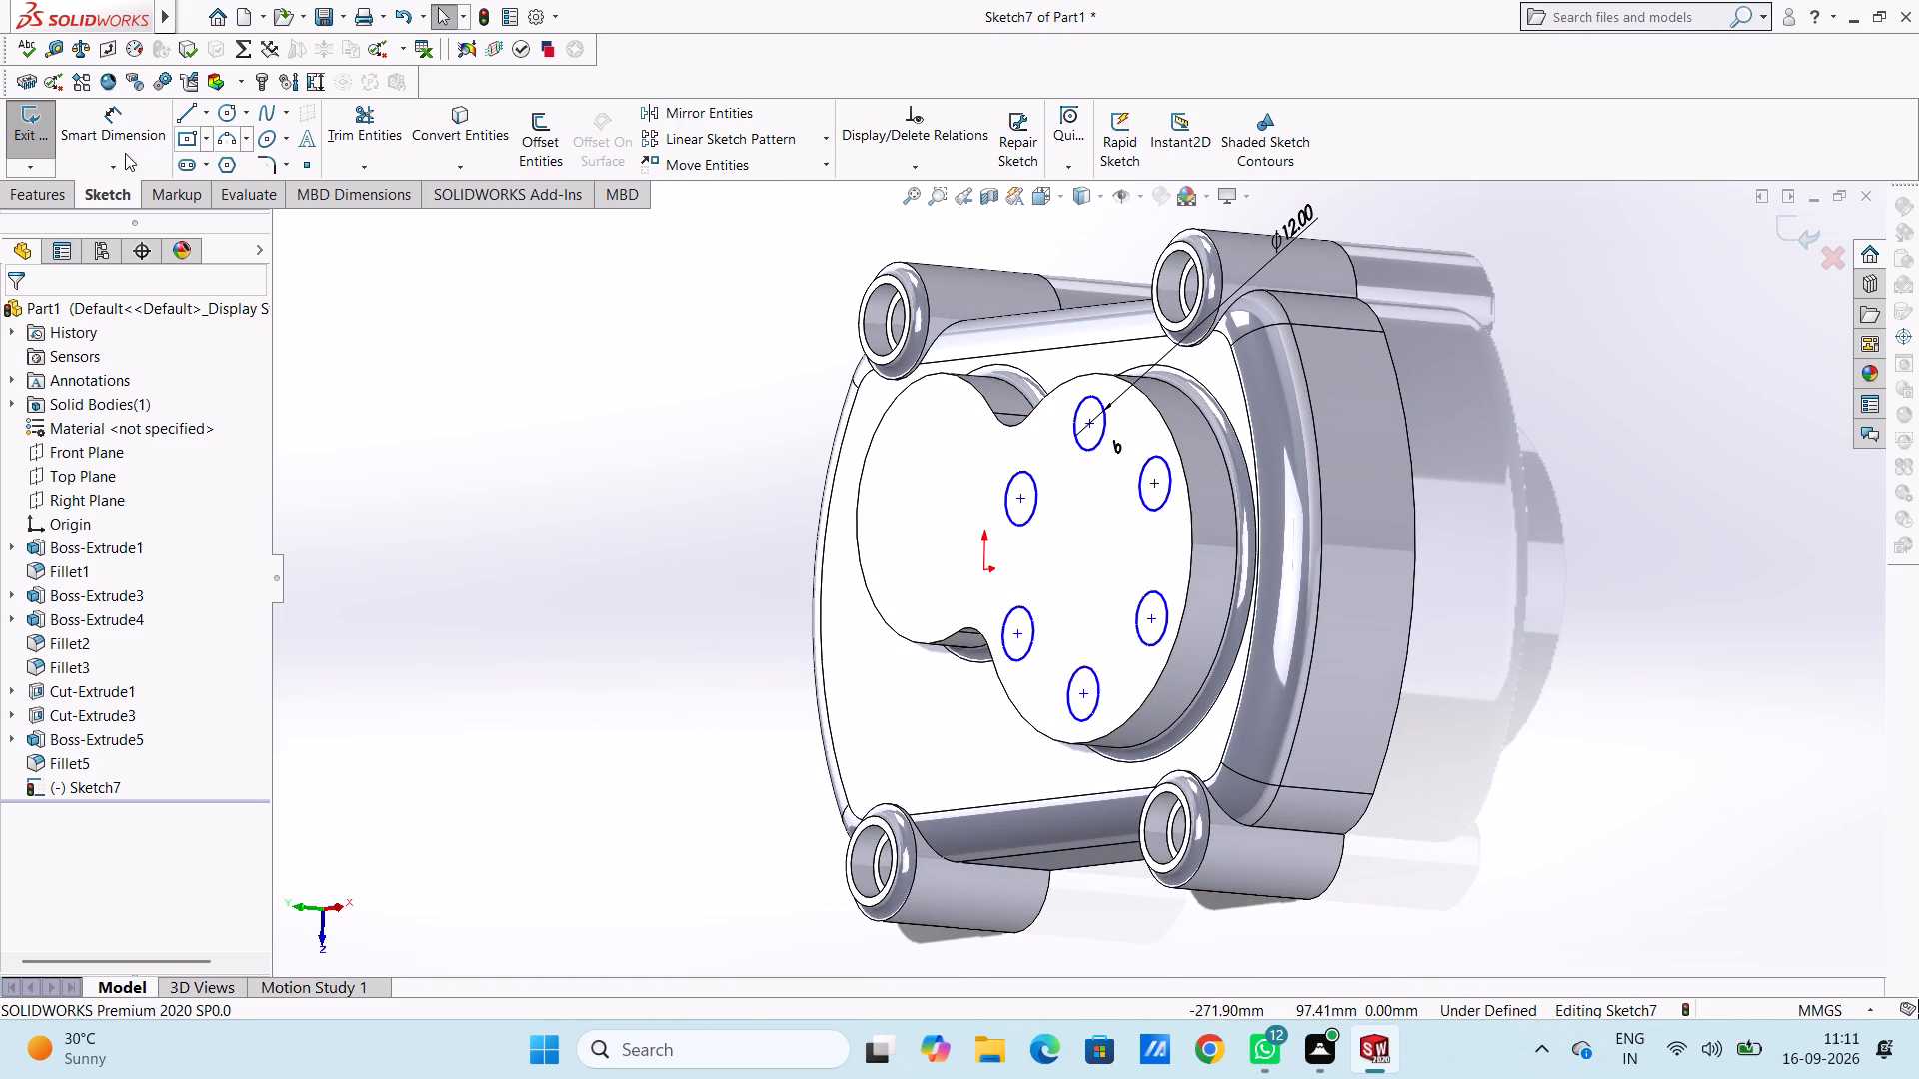
click(27, 194)
click(348, 135)
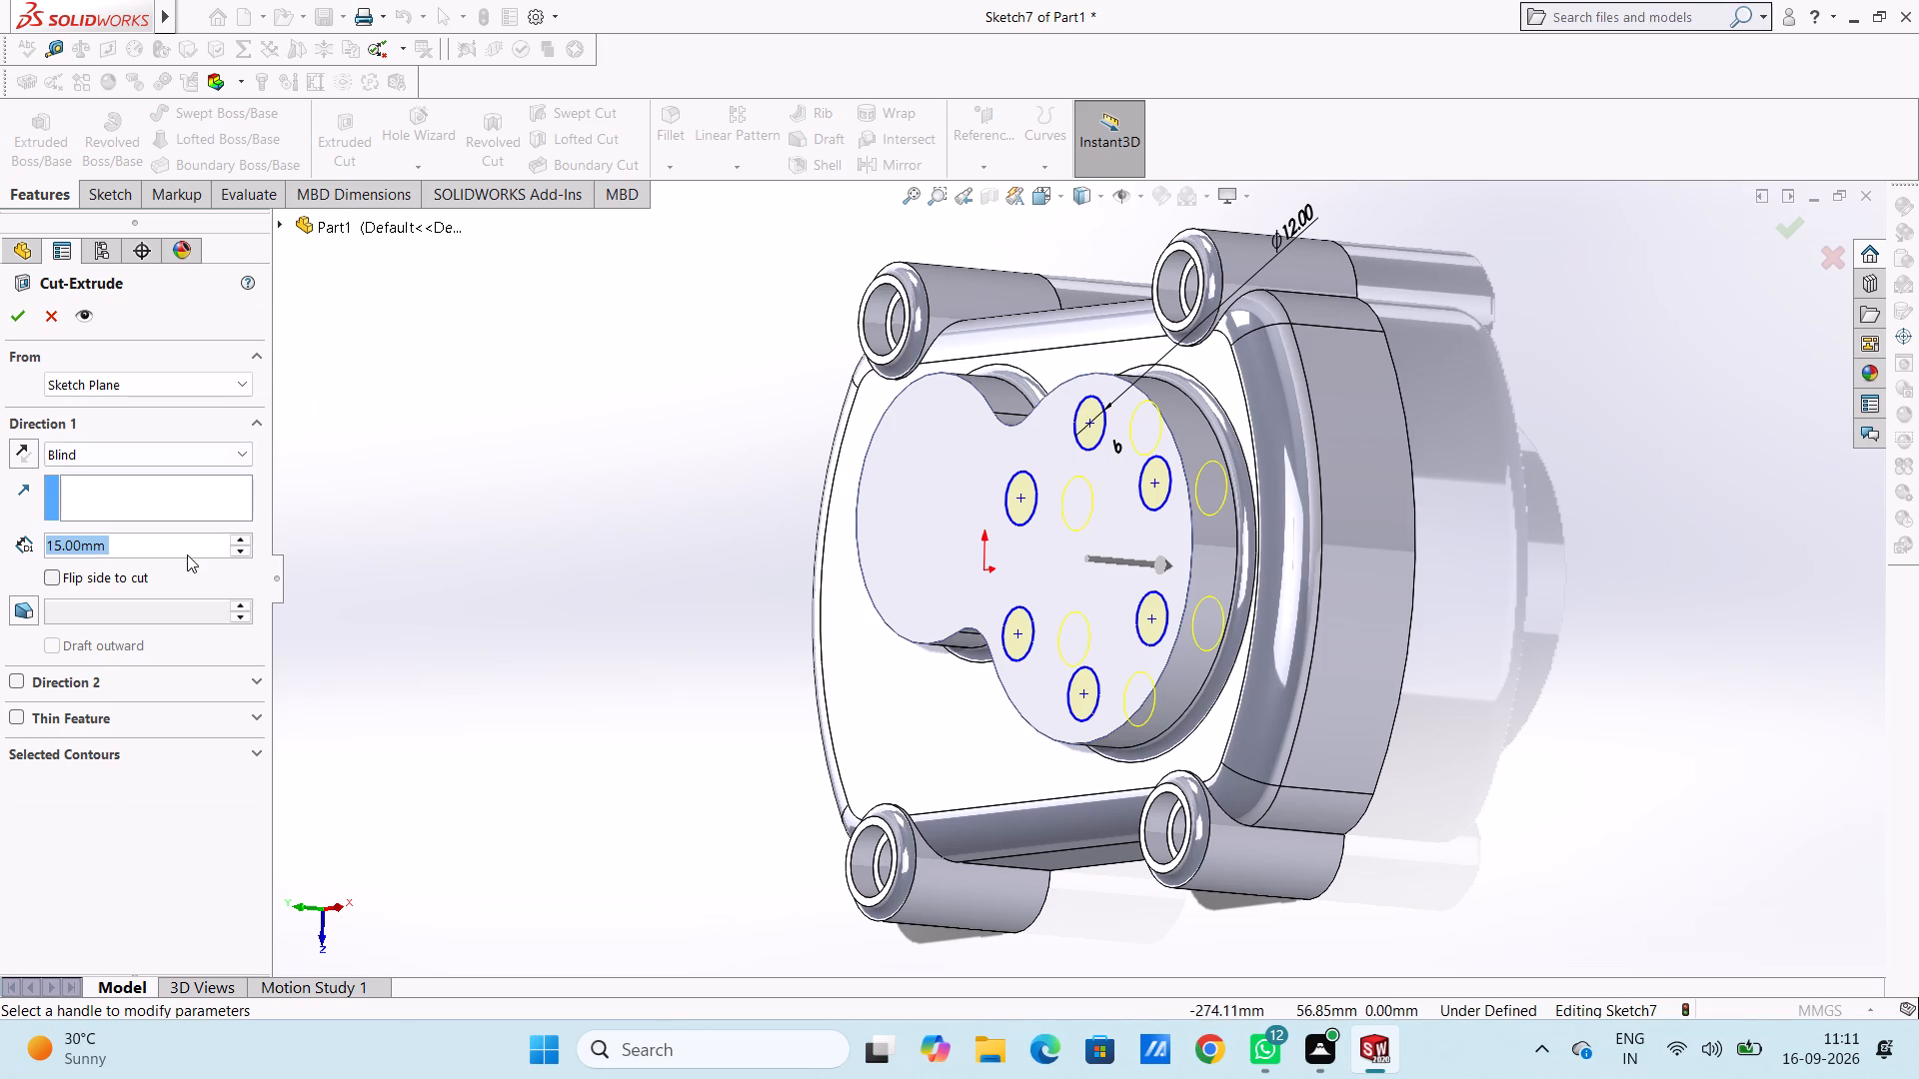
key(6)
key(Return)
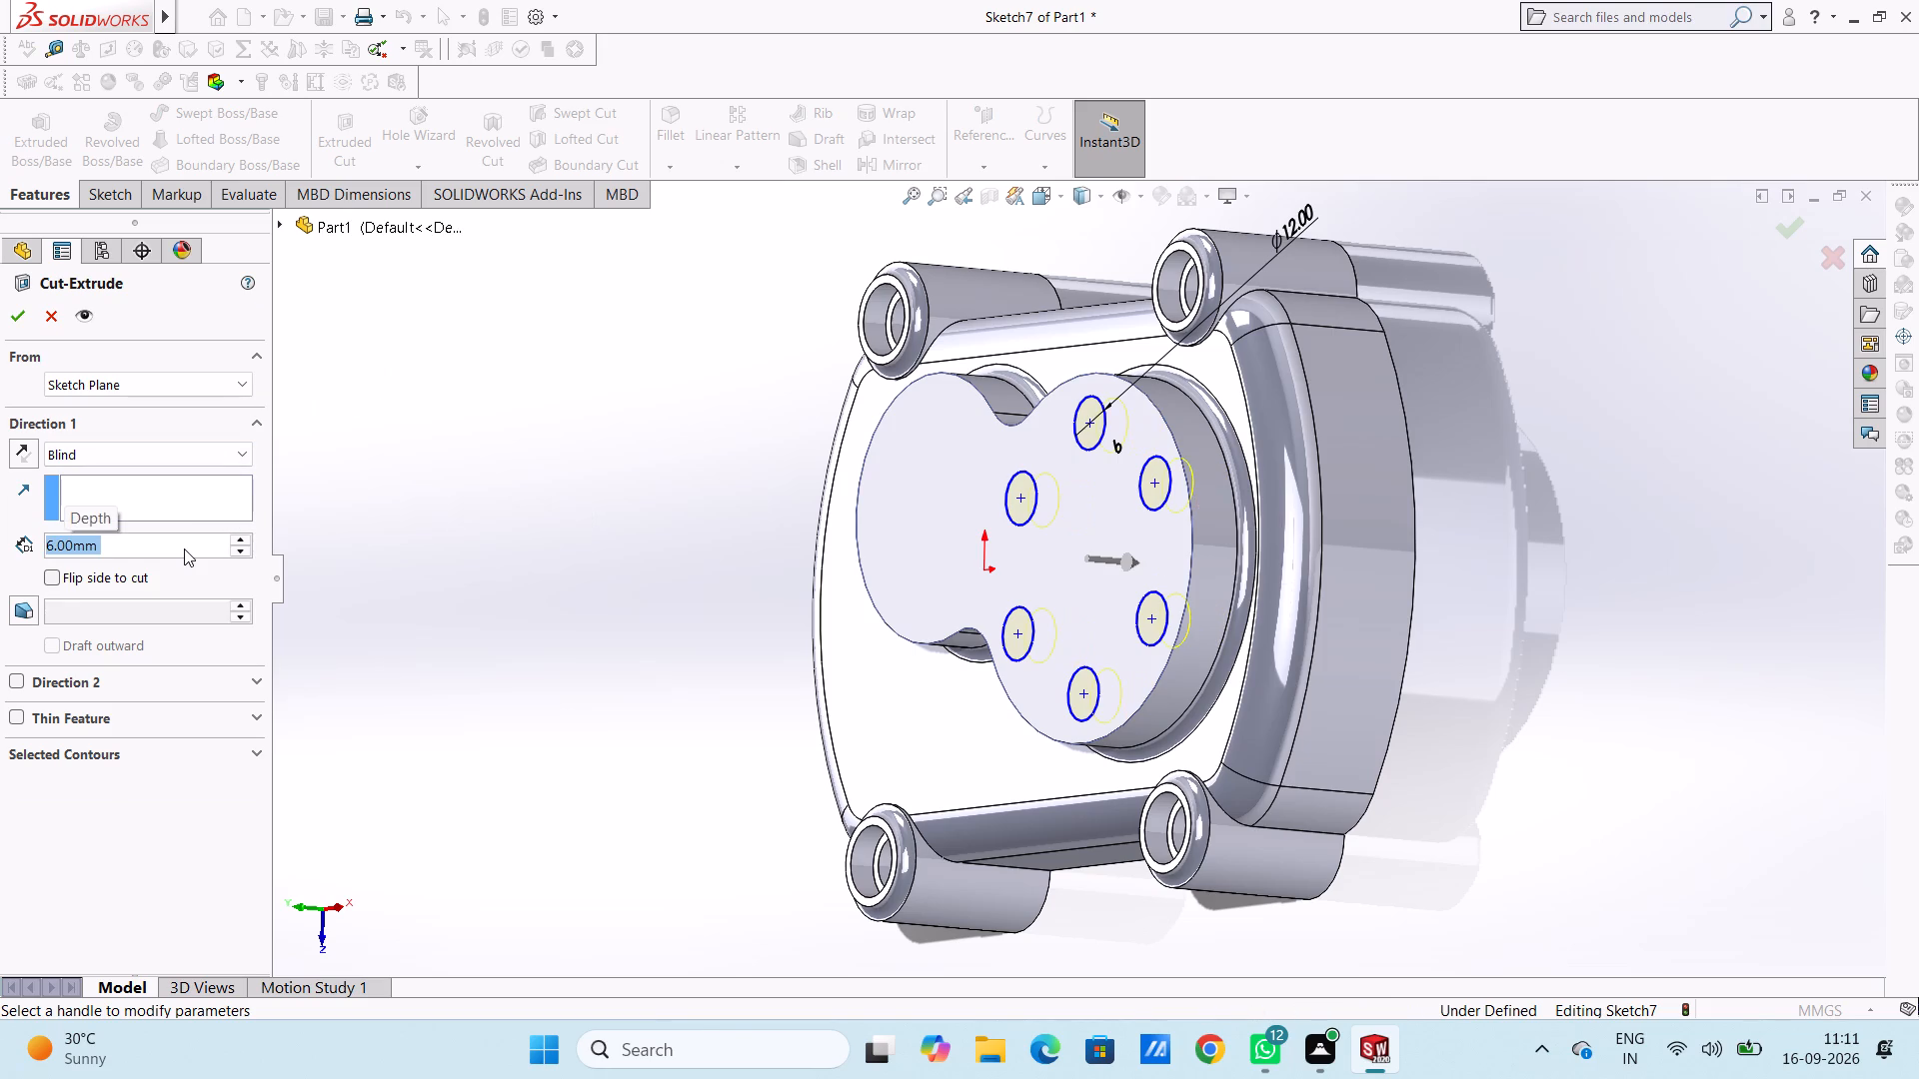
click(16, 322)
click(511, 533)
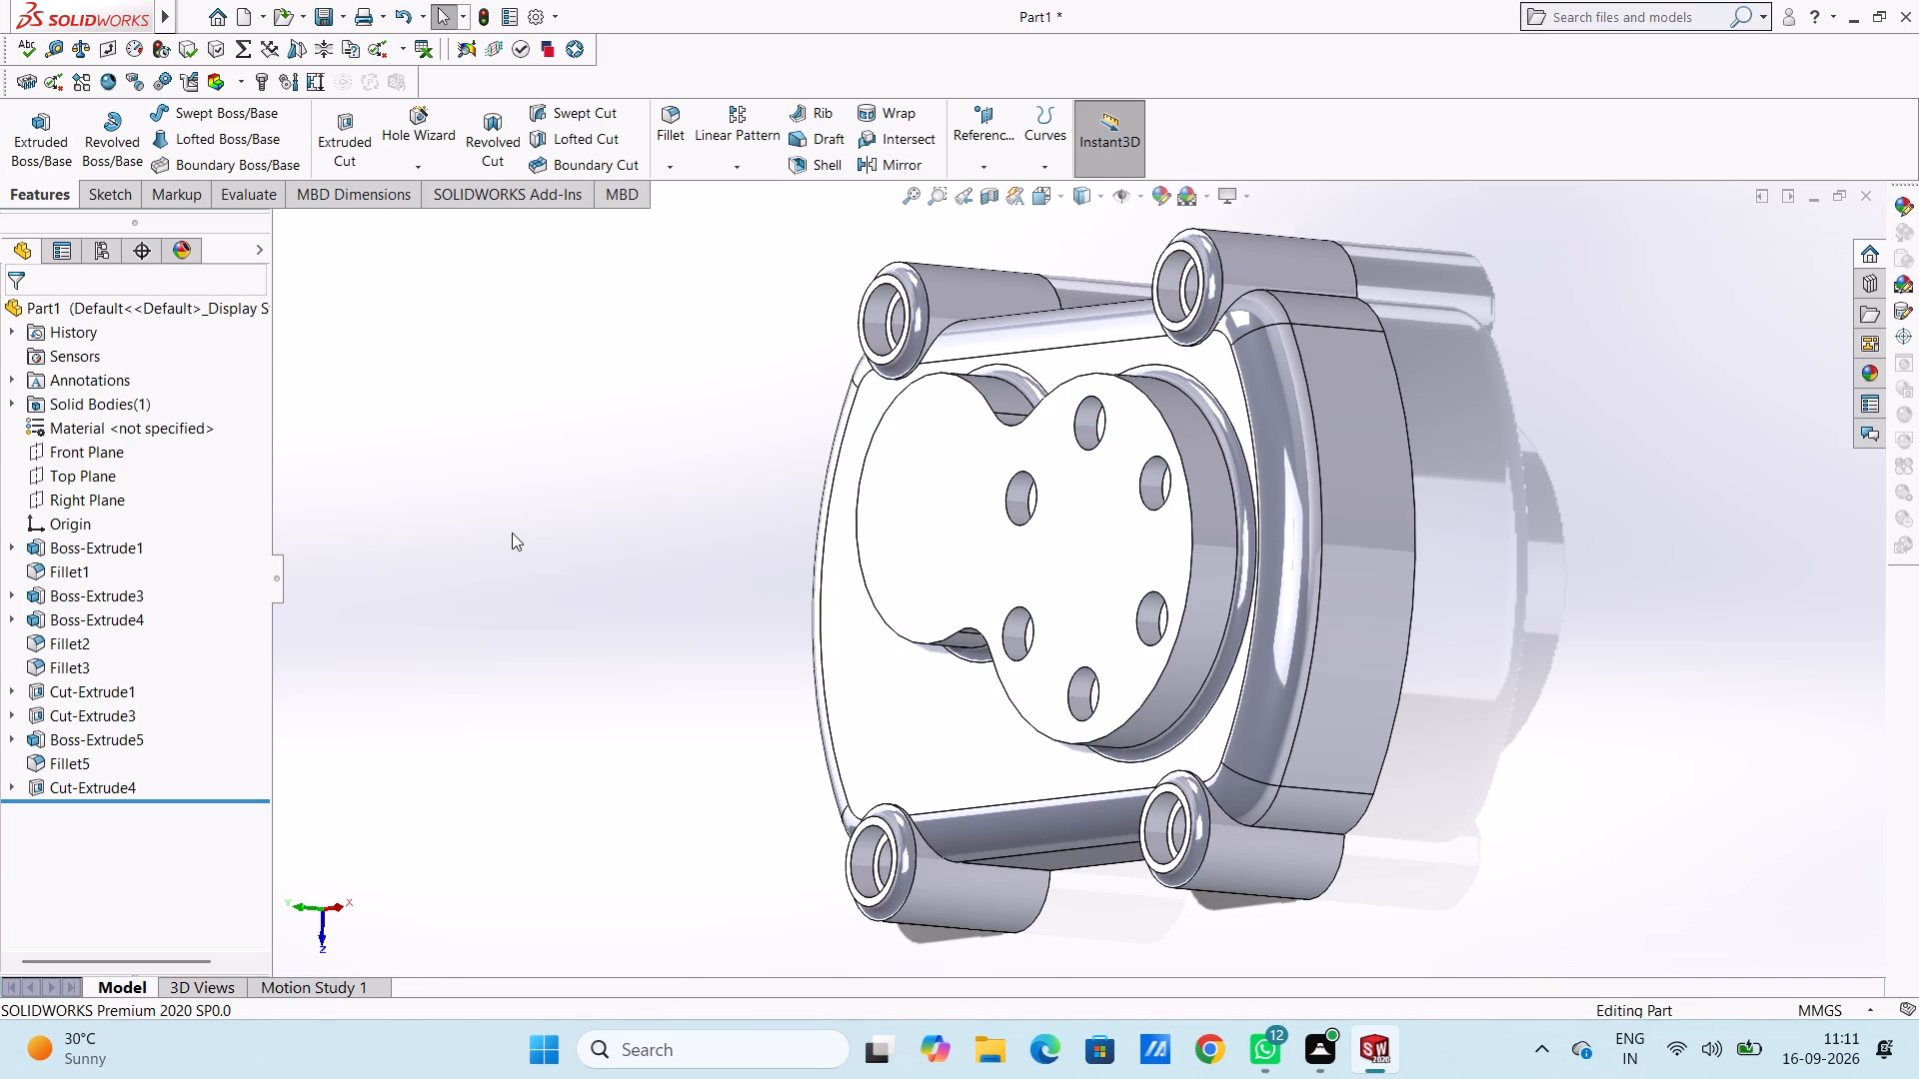
Start a sketch on the raised boss's top face and draw a 19 mm radius circle concentric with its smaller rounded end.
key(ctrl+7)
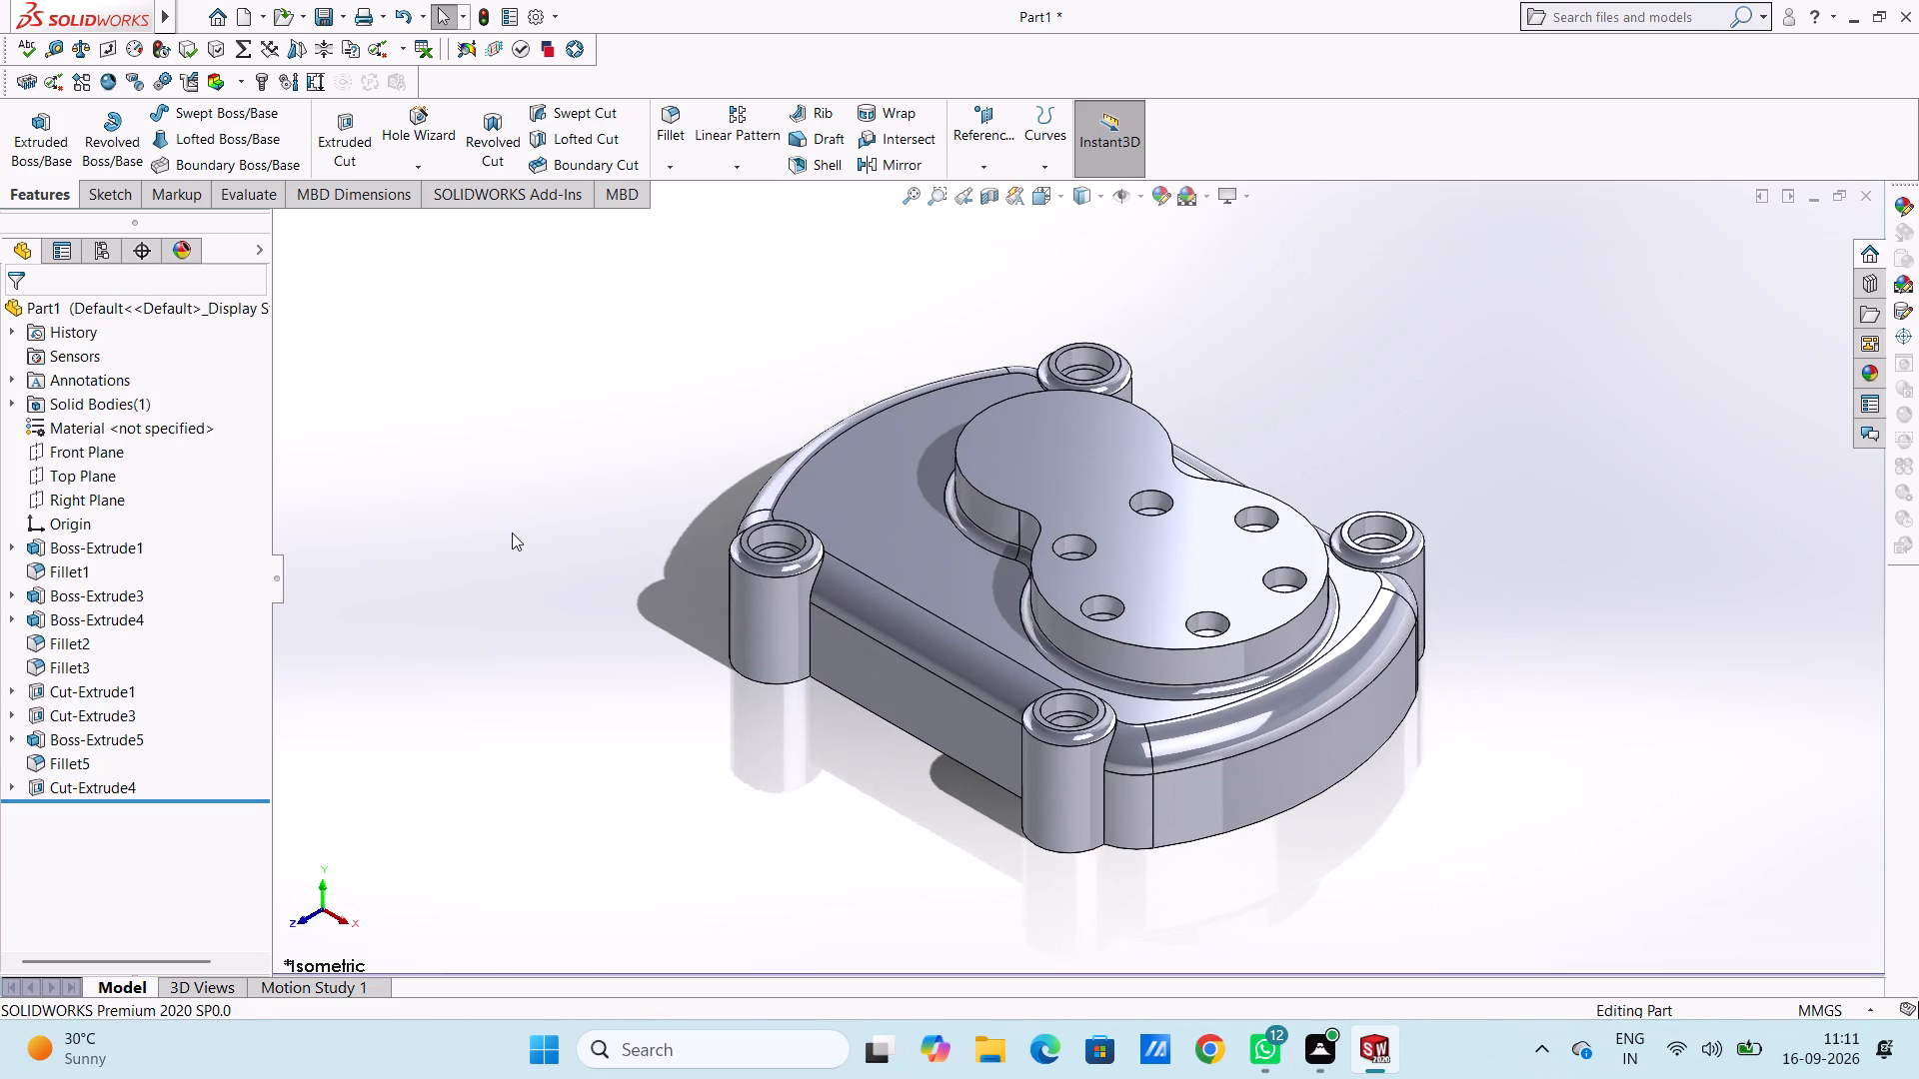
key(ctrl+5)
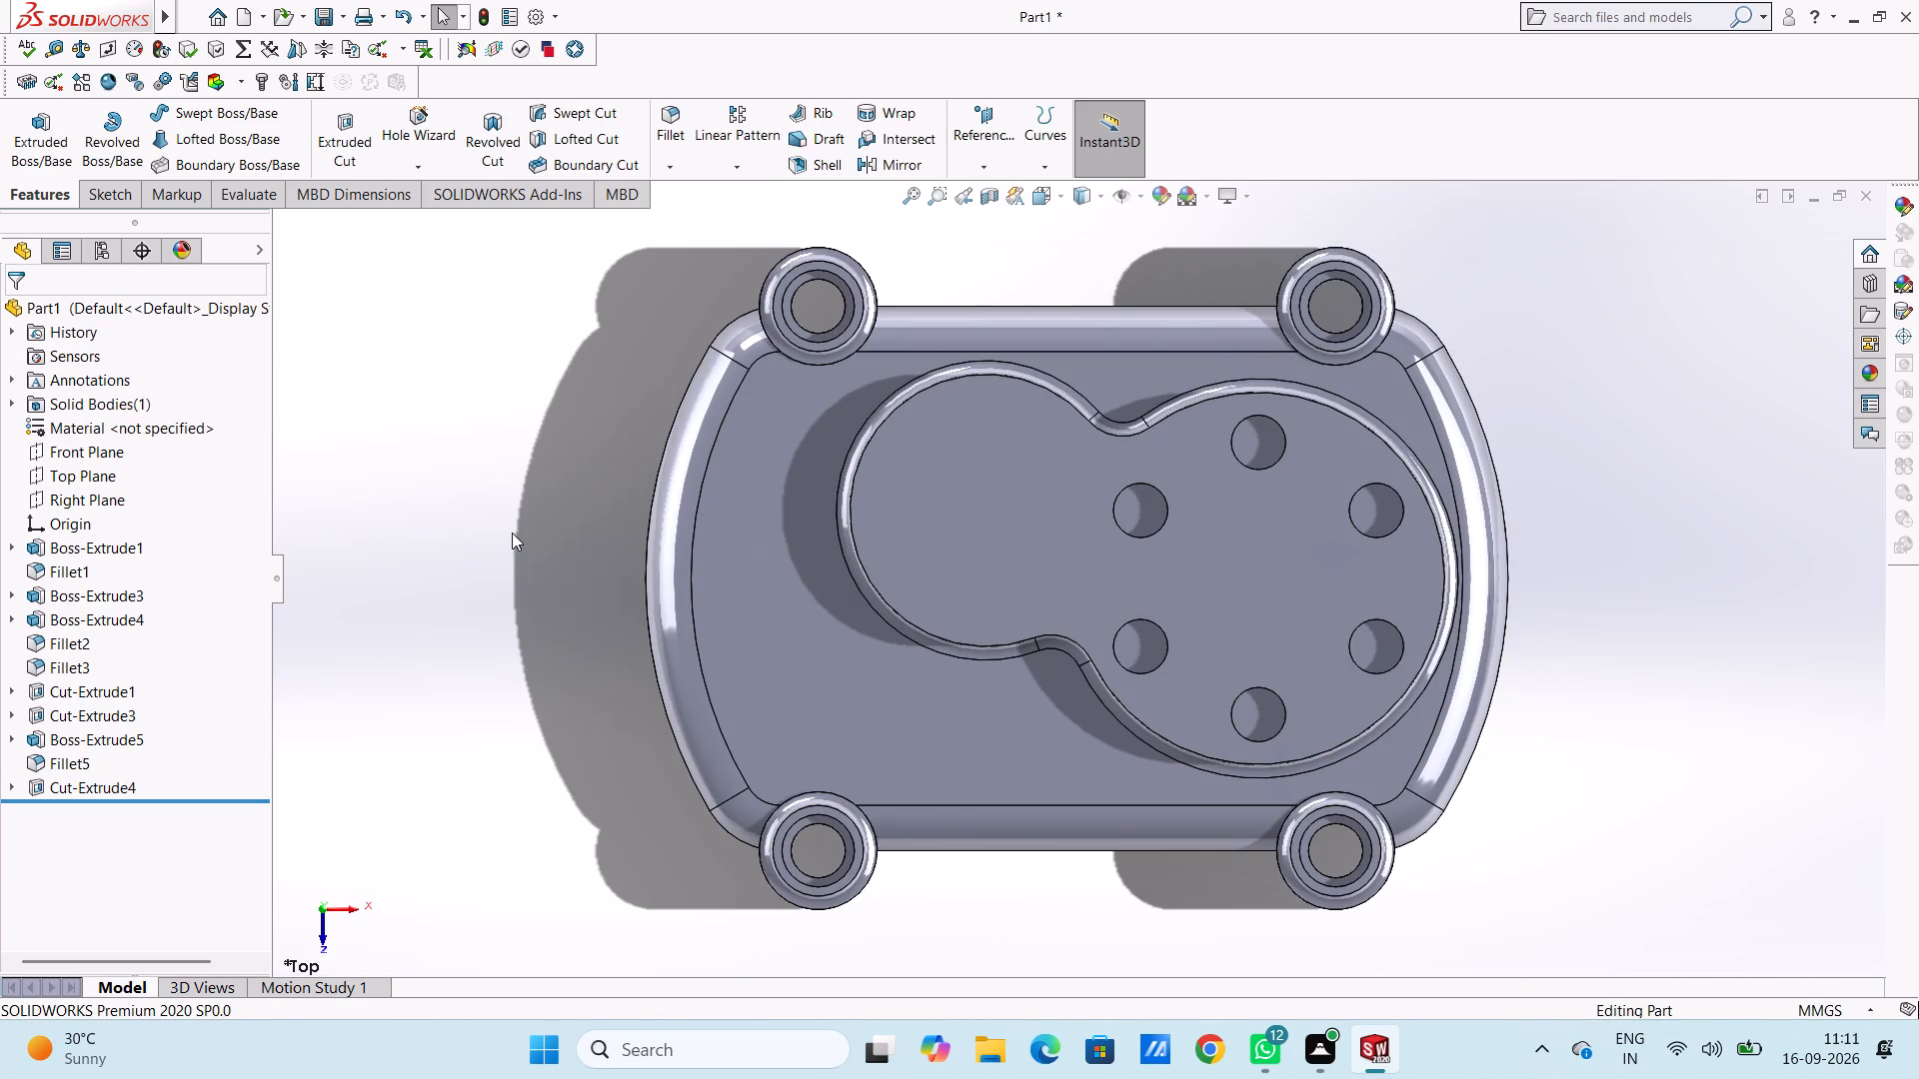
click(967, 490)
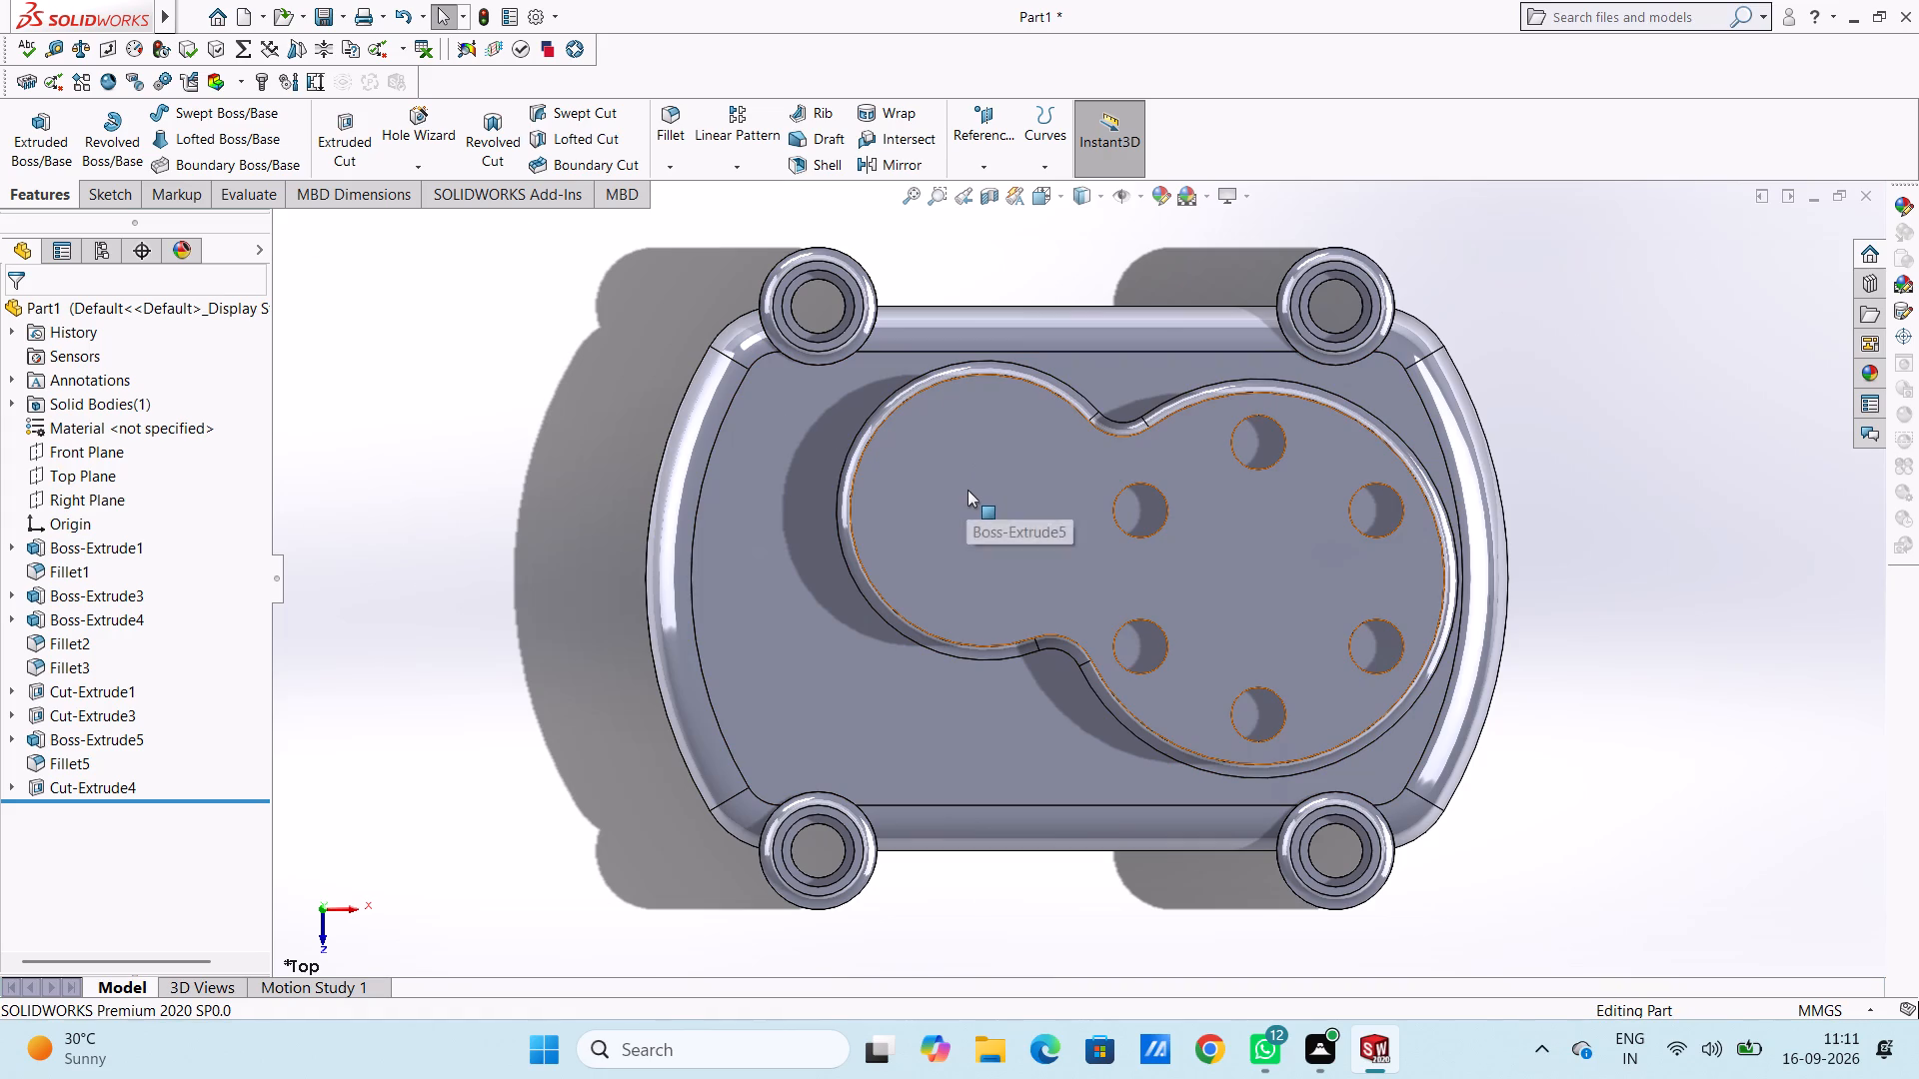
click(1051, 432)
click(358, 526)
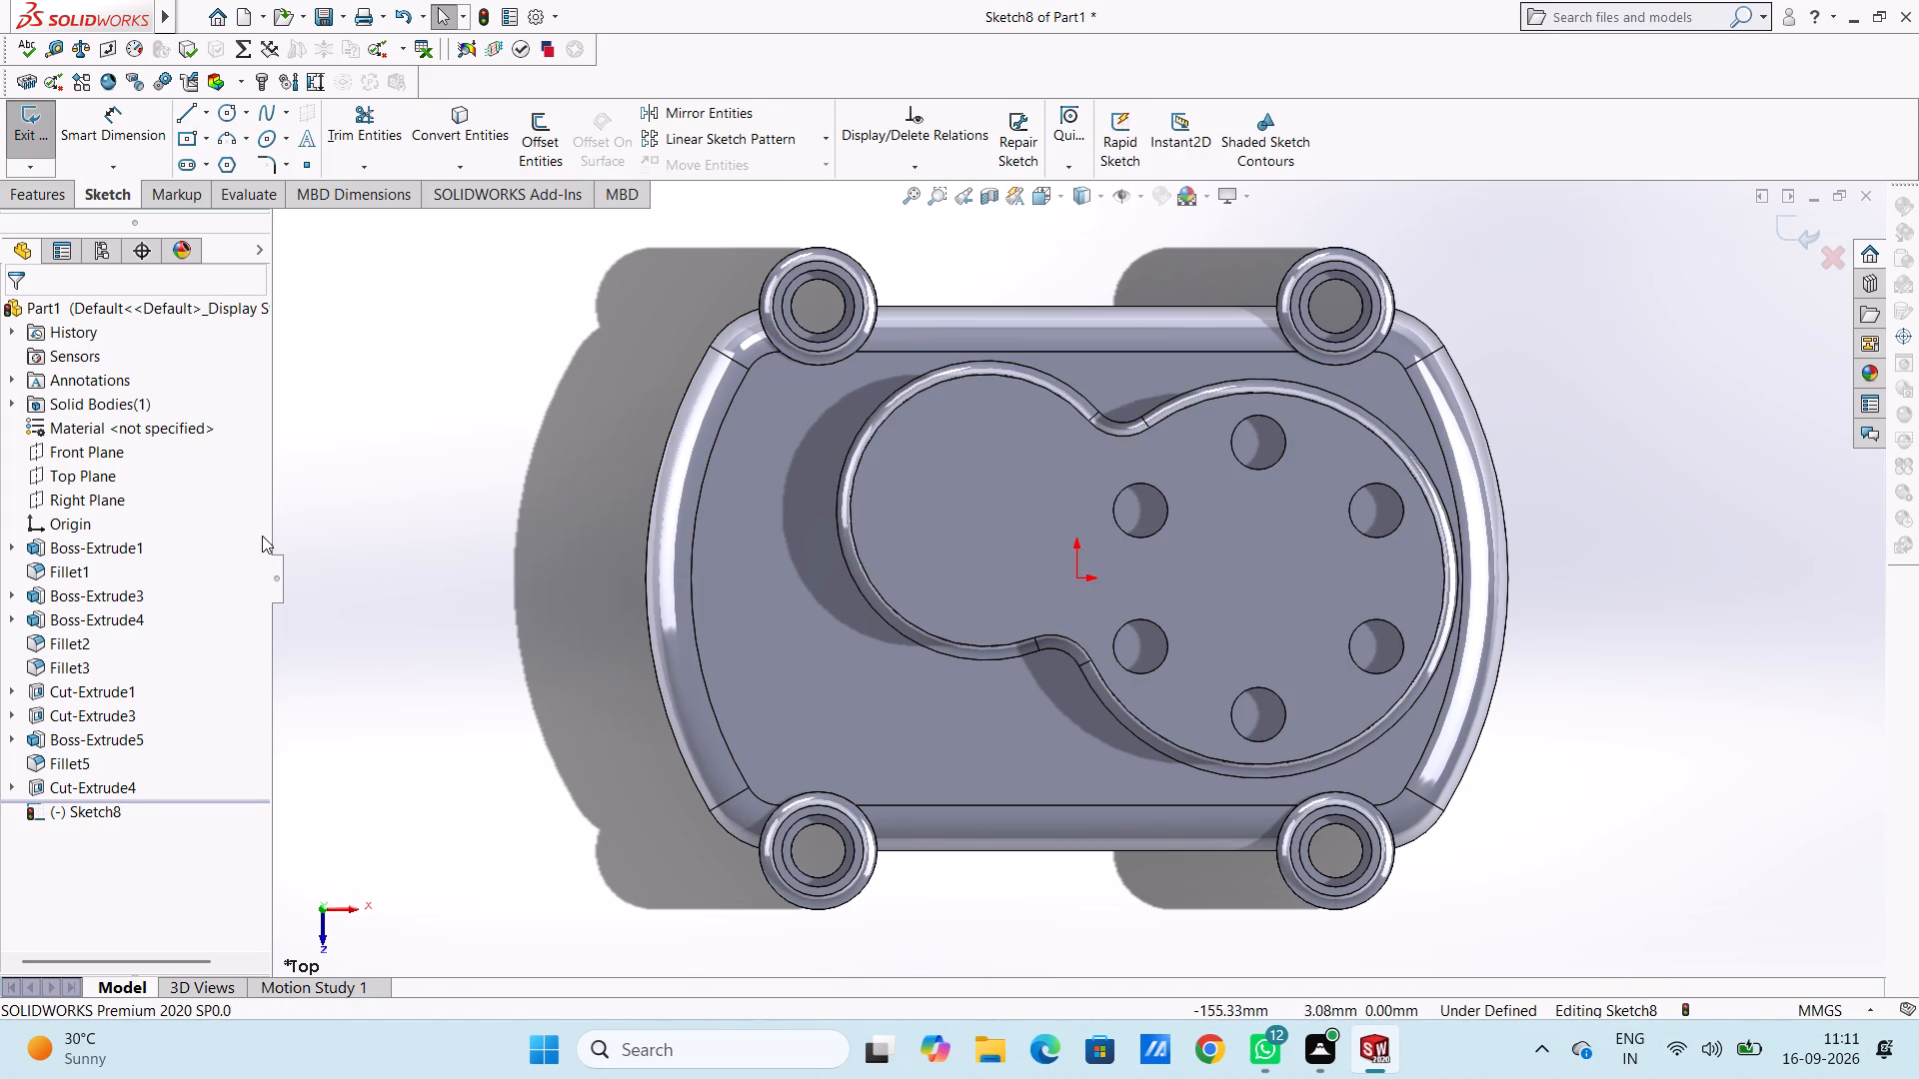
click(229, 113)
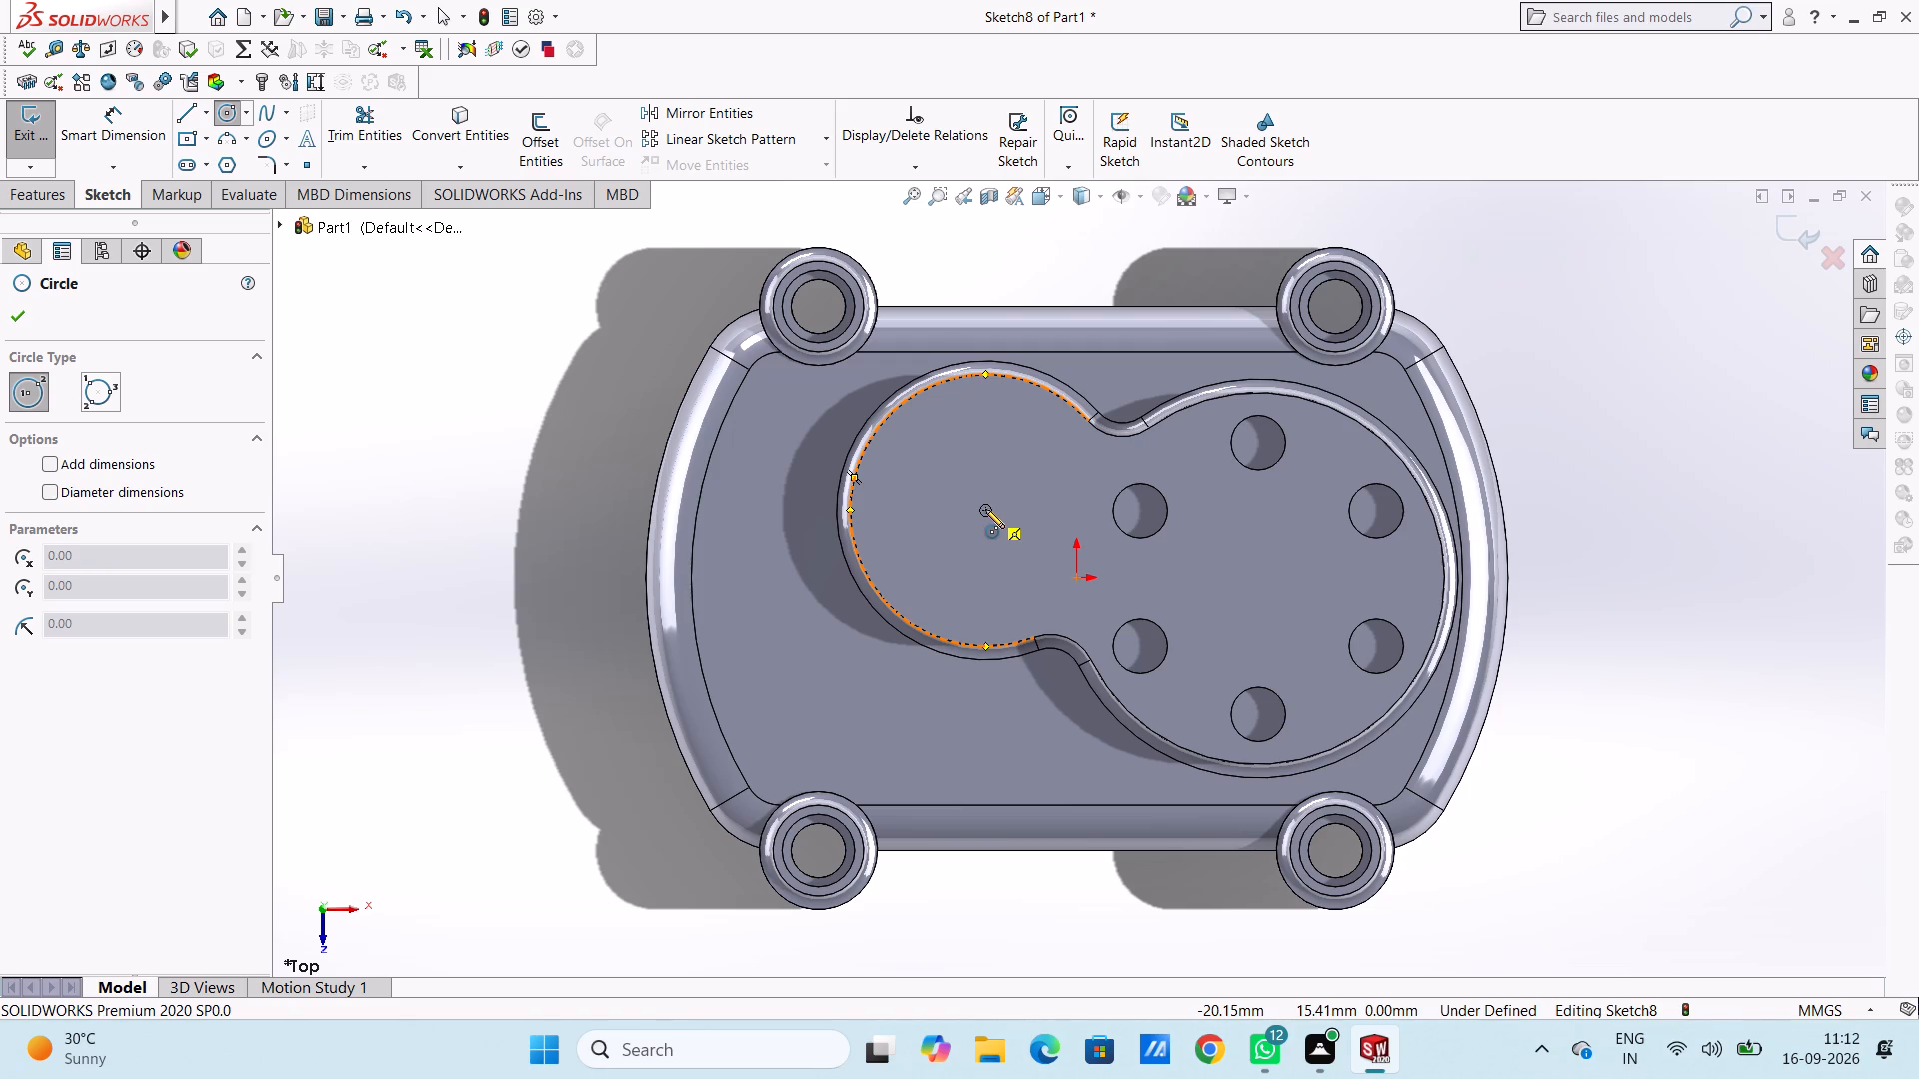
click(985, 509)
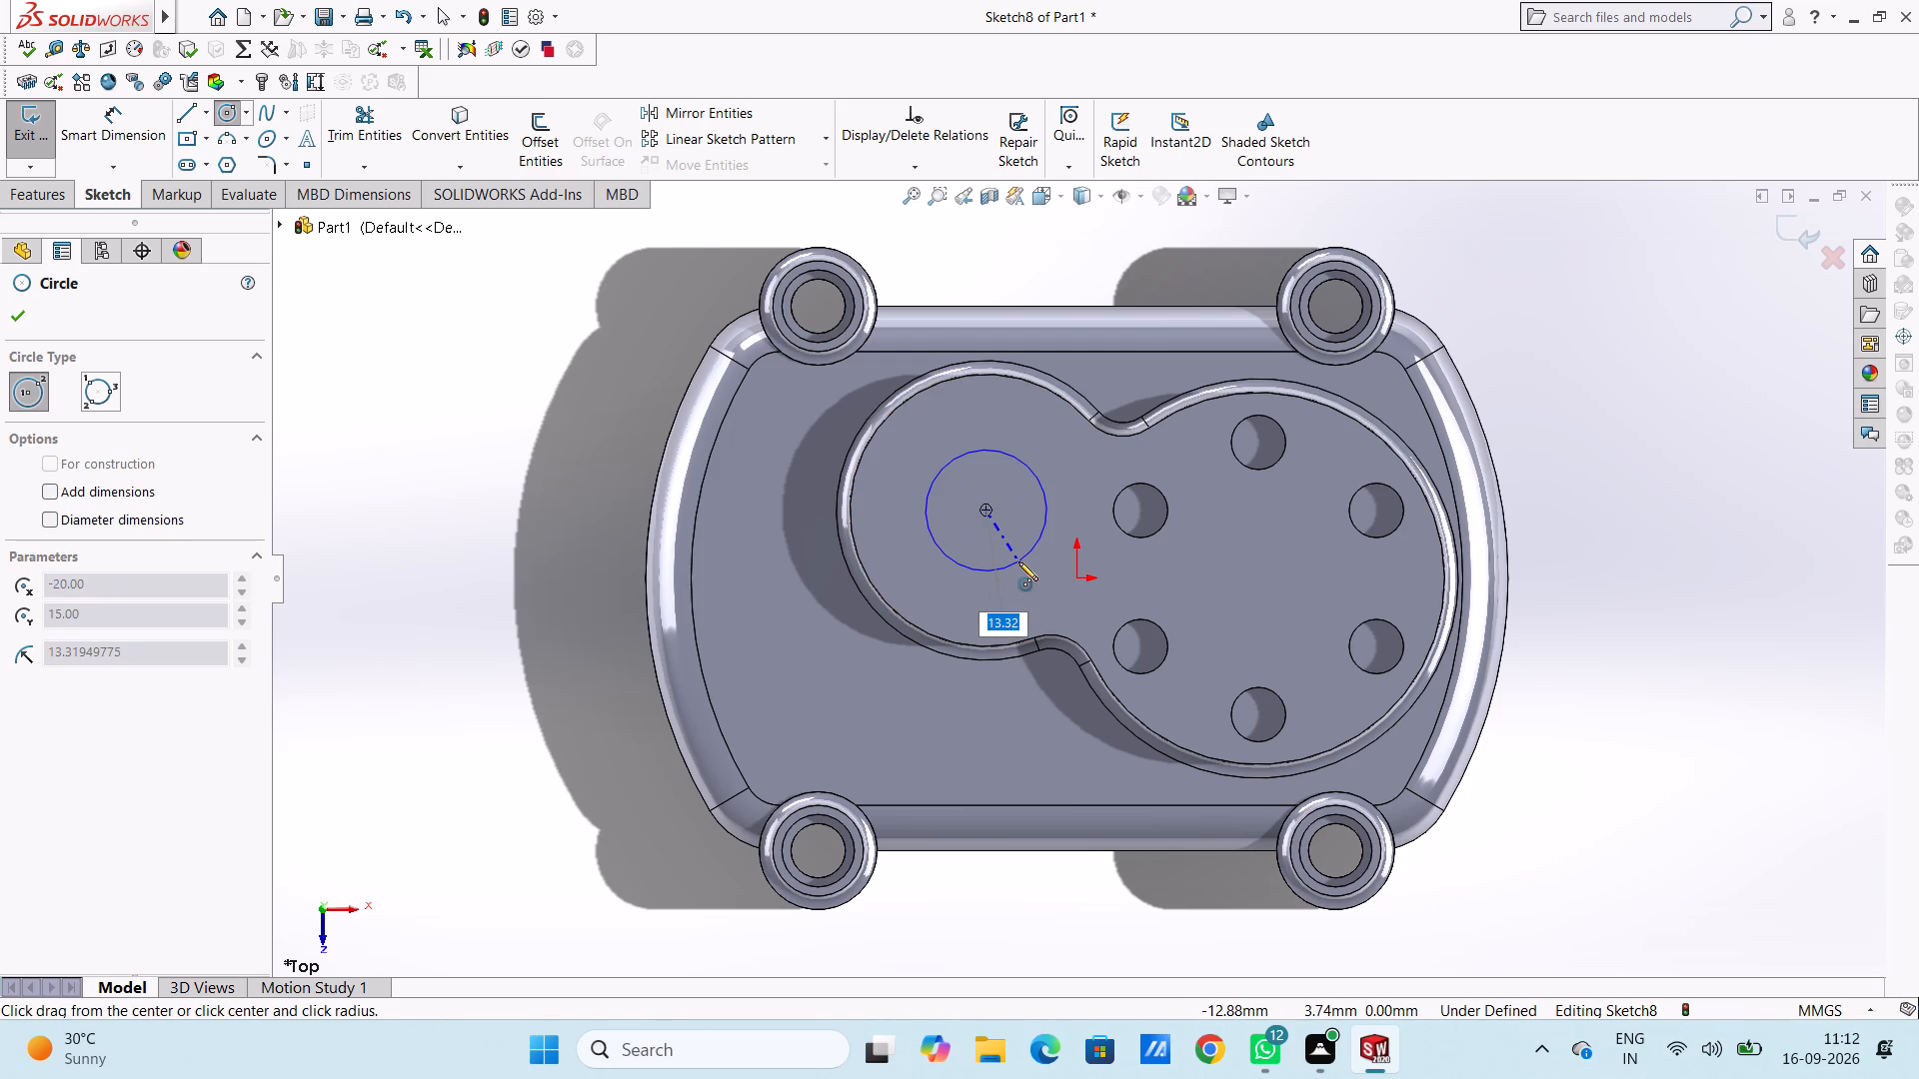
text(19)
key(Return)
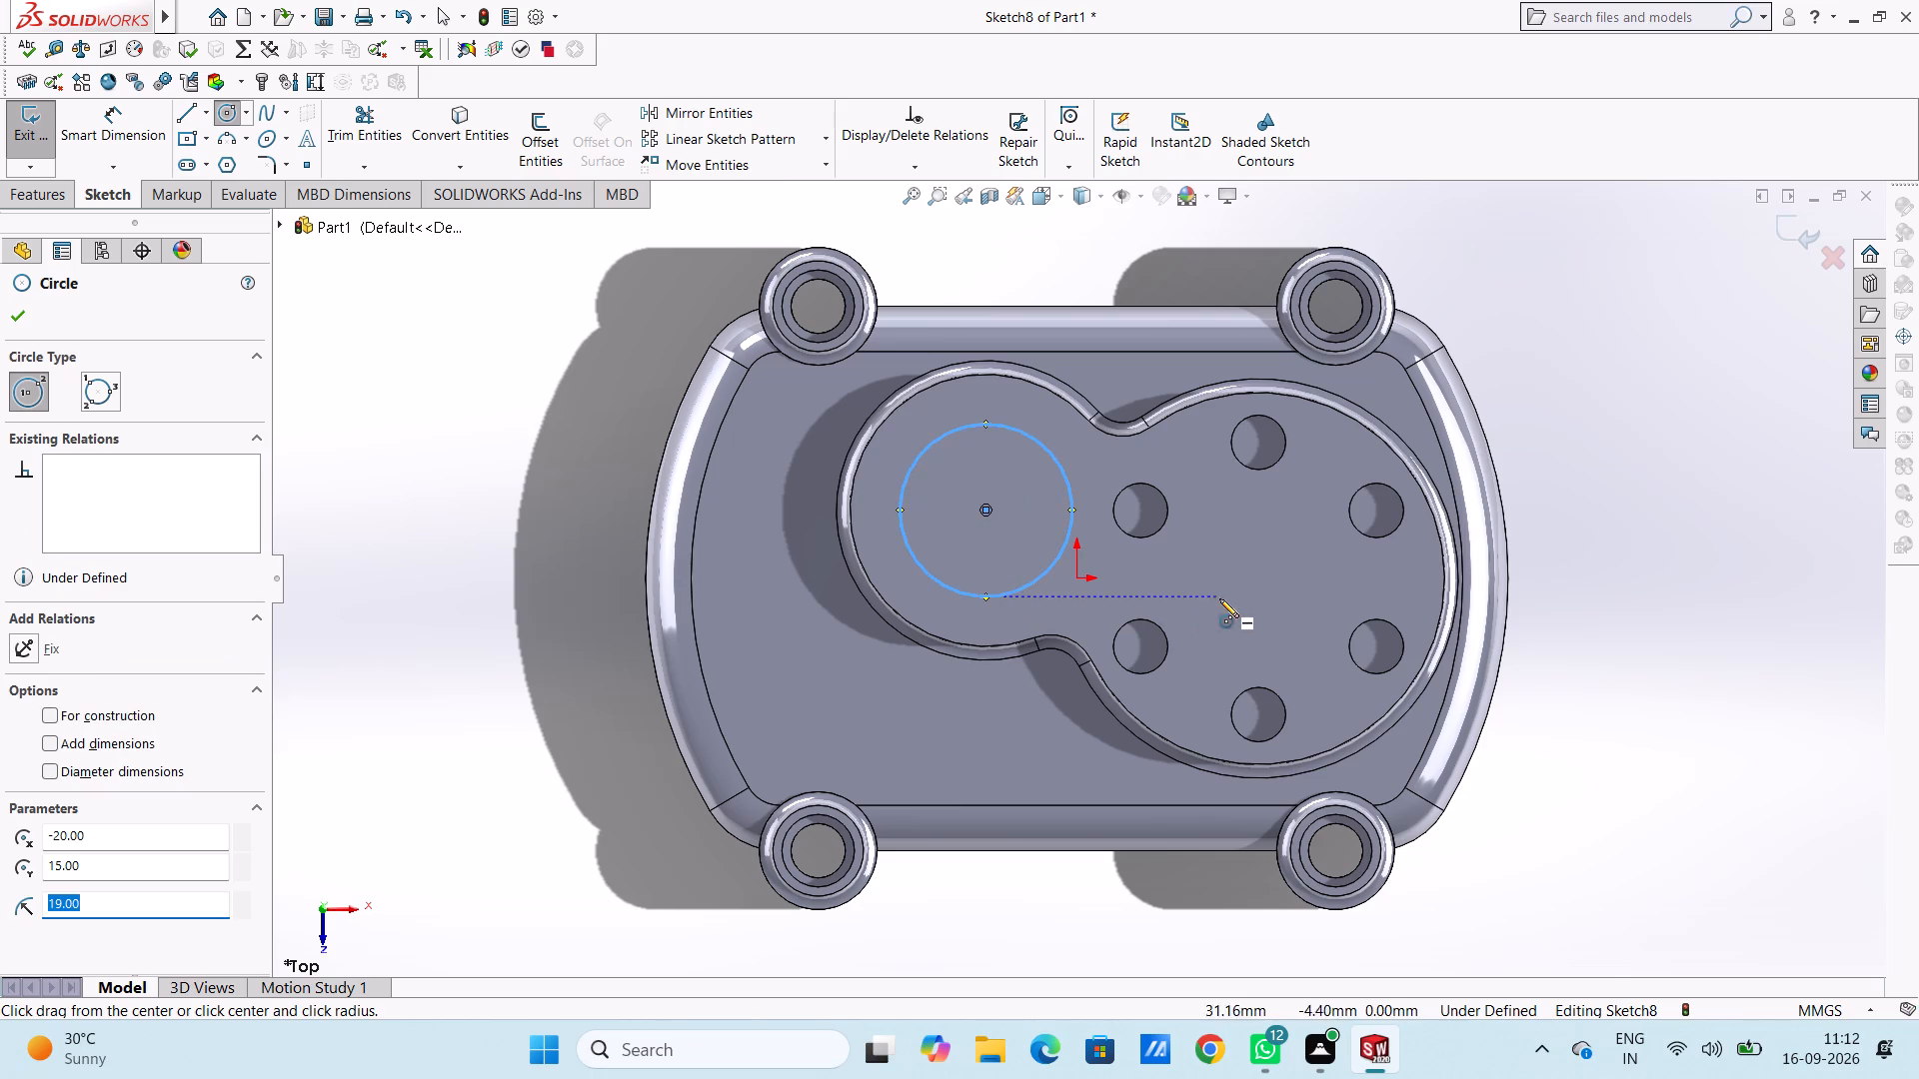
Draw a 17.5 mm radius circle concentric with the 19 mm radius circle on the boss's smaller end.
click(985, 509)
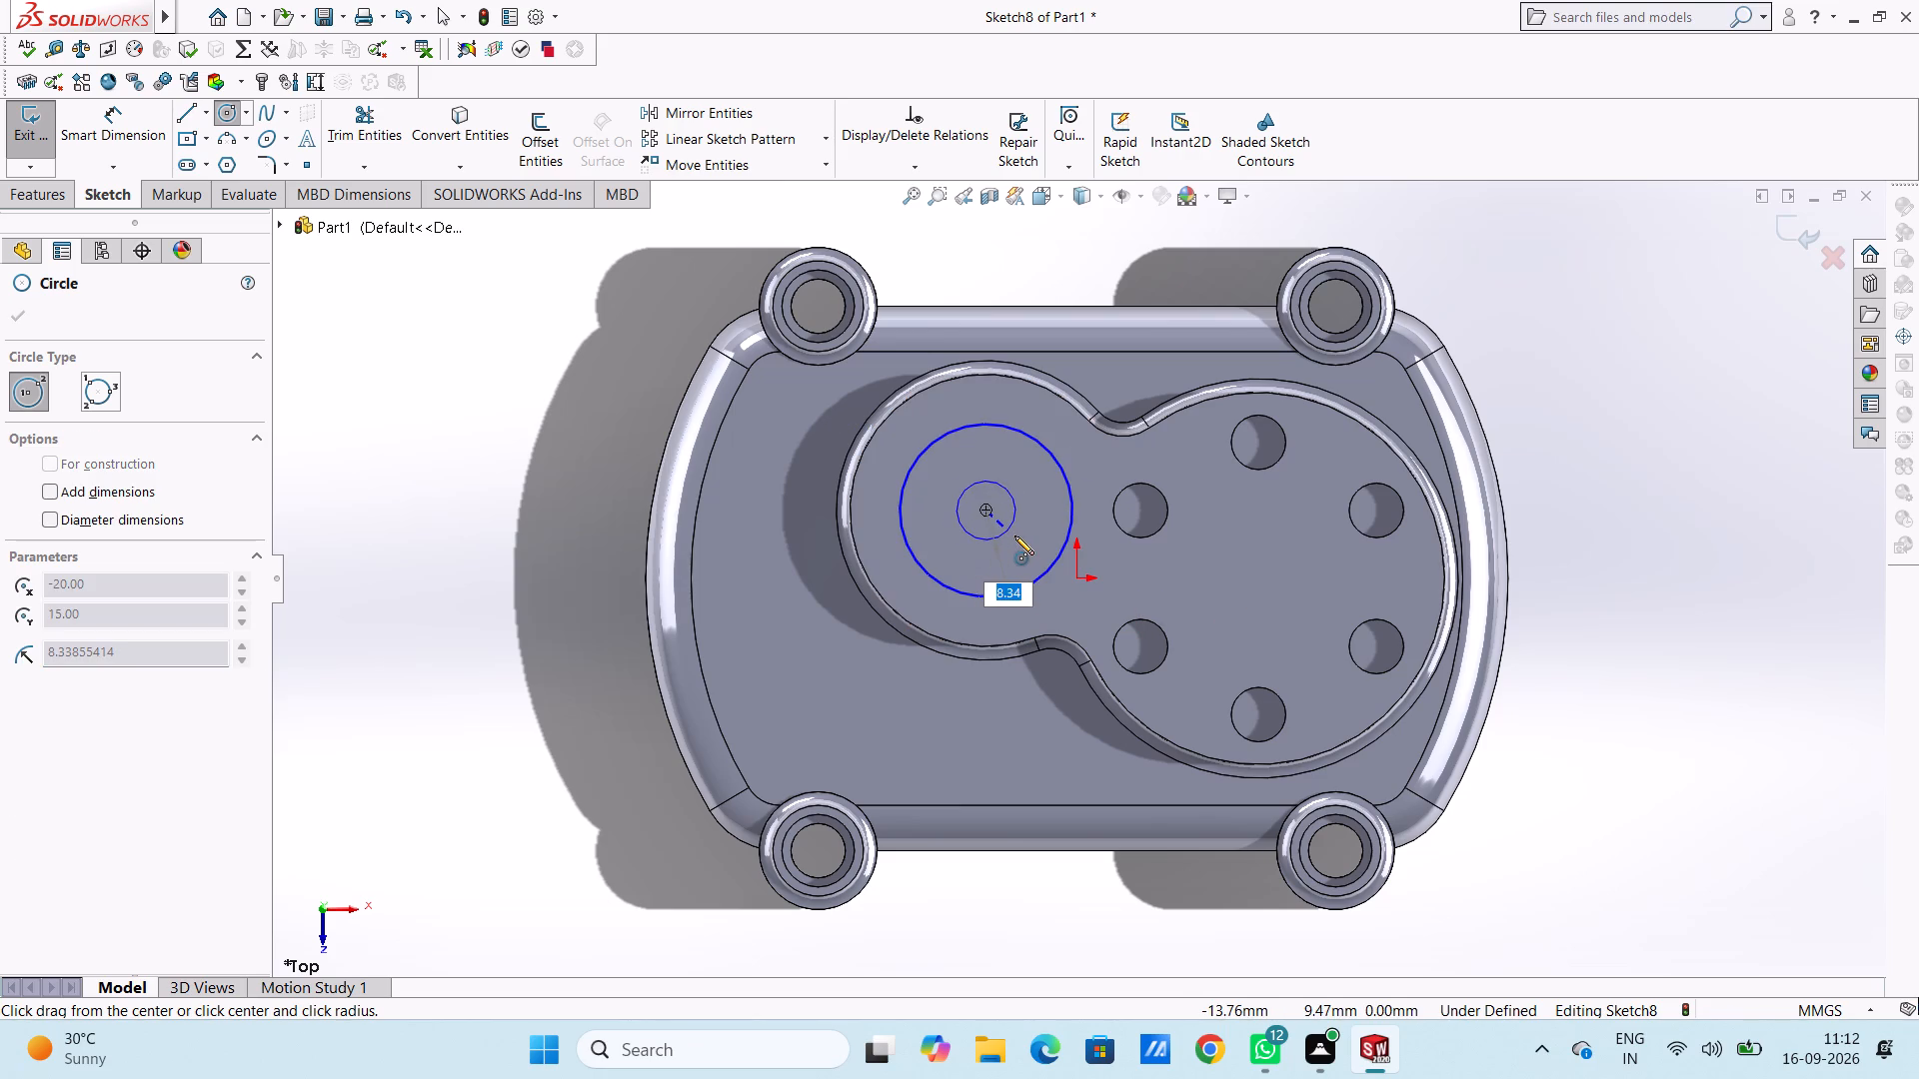
text(17.5)
key(Return)
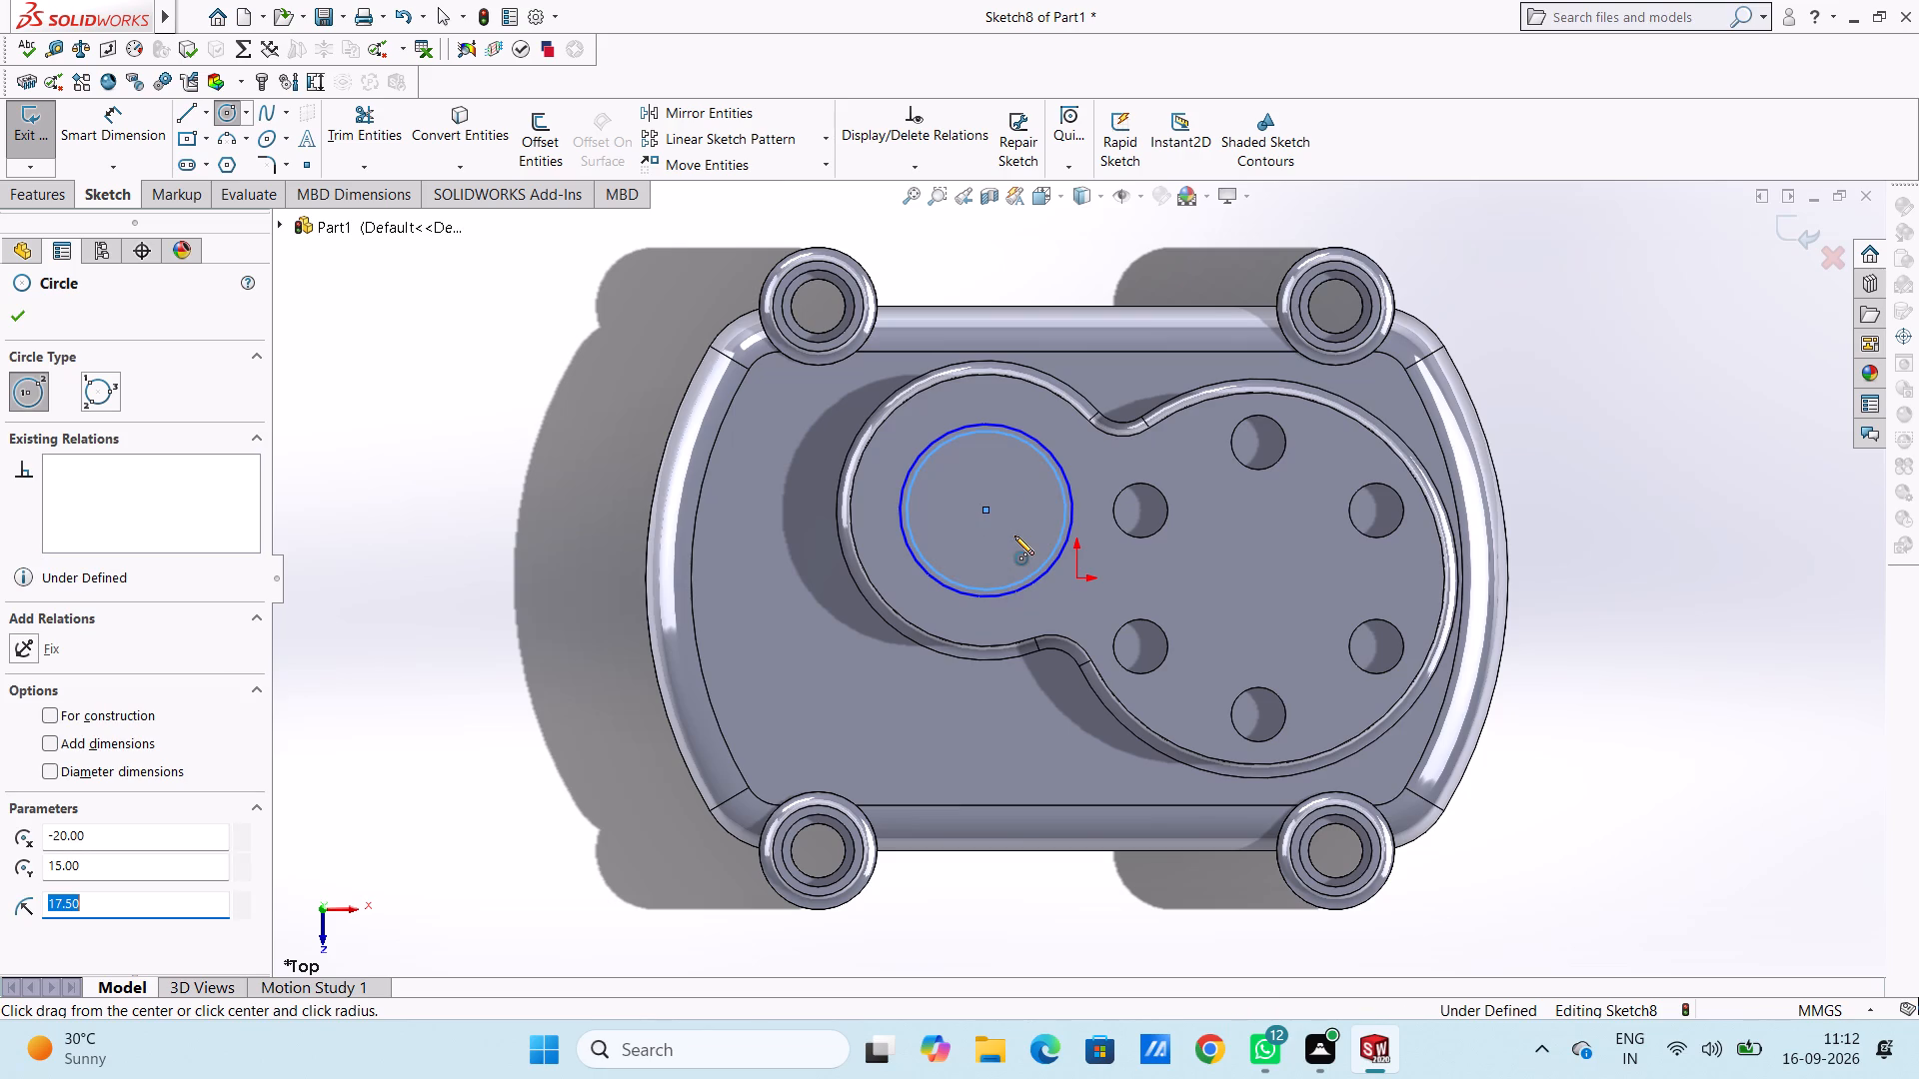
Draw two concentric circles of 26 mm and 20 mm radius centred on the raised boss's larger rounded end.
scroll(1014, 536, down, 1)
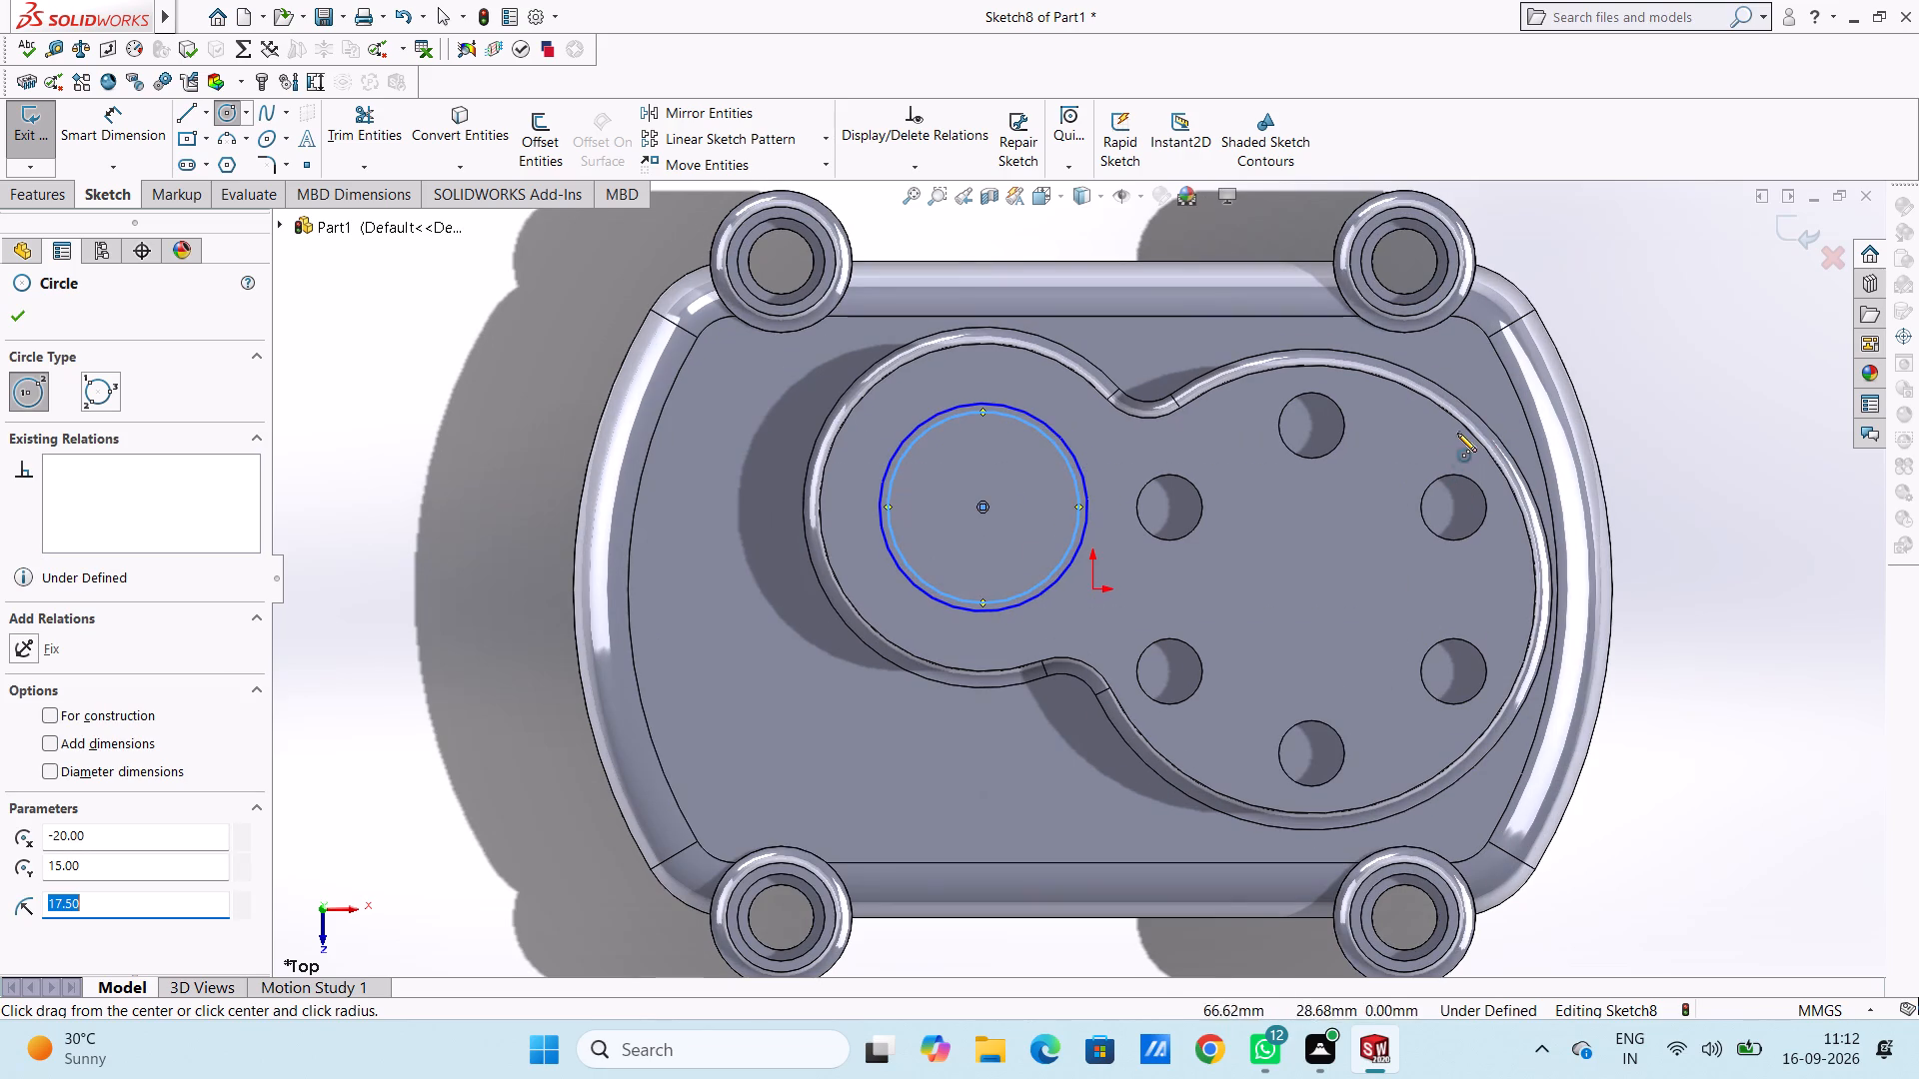
click(1310, 587)
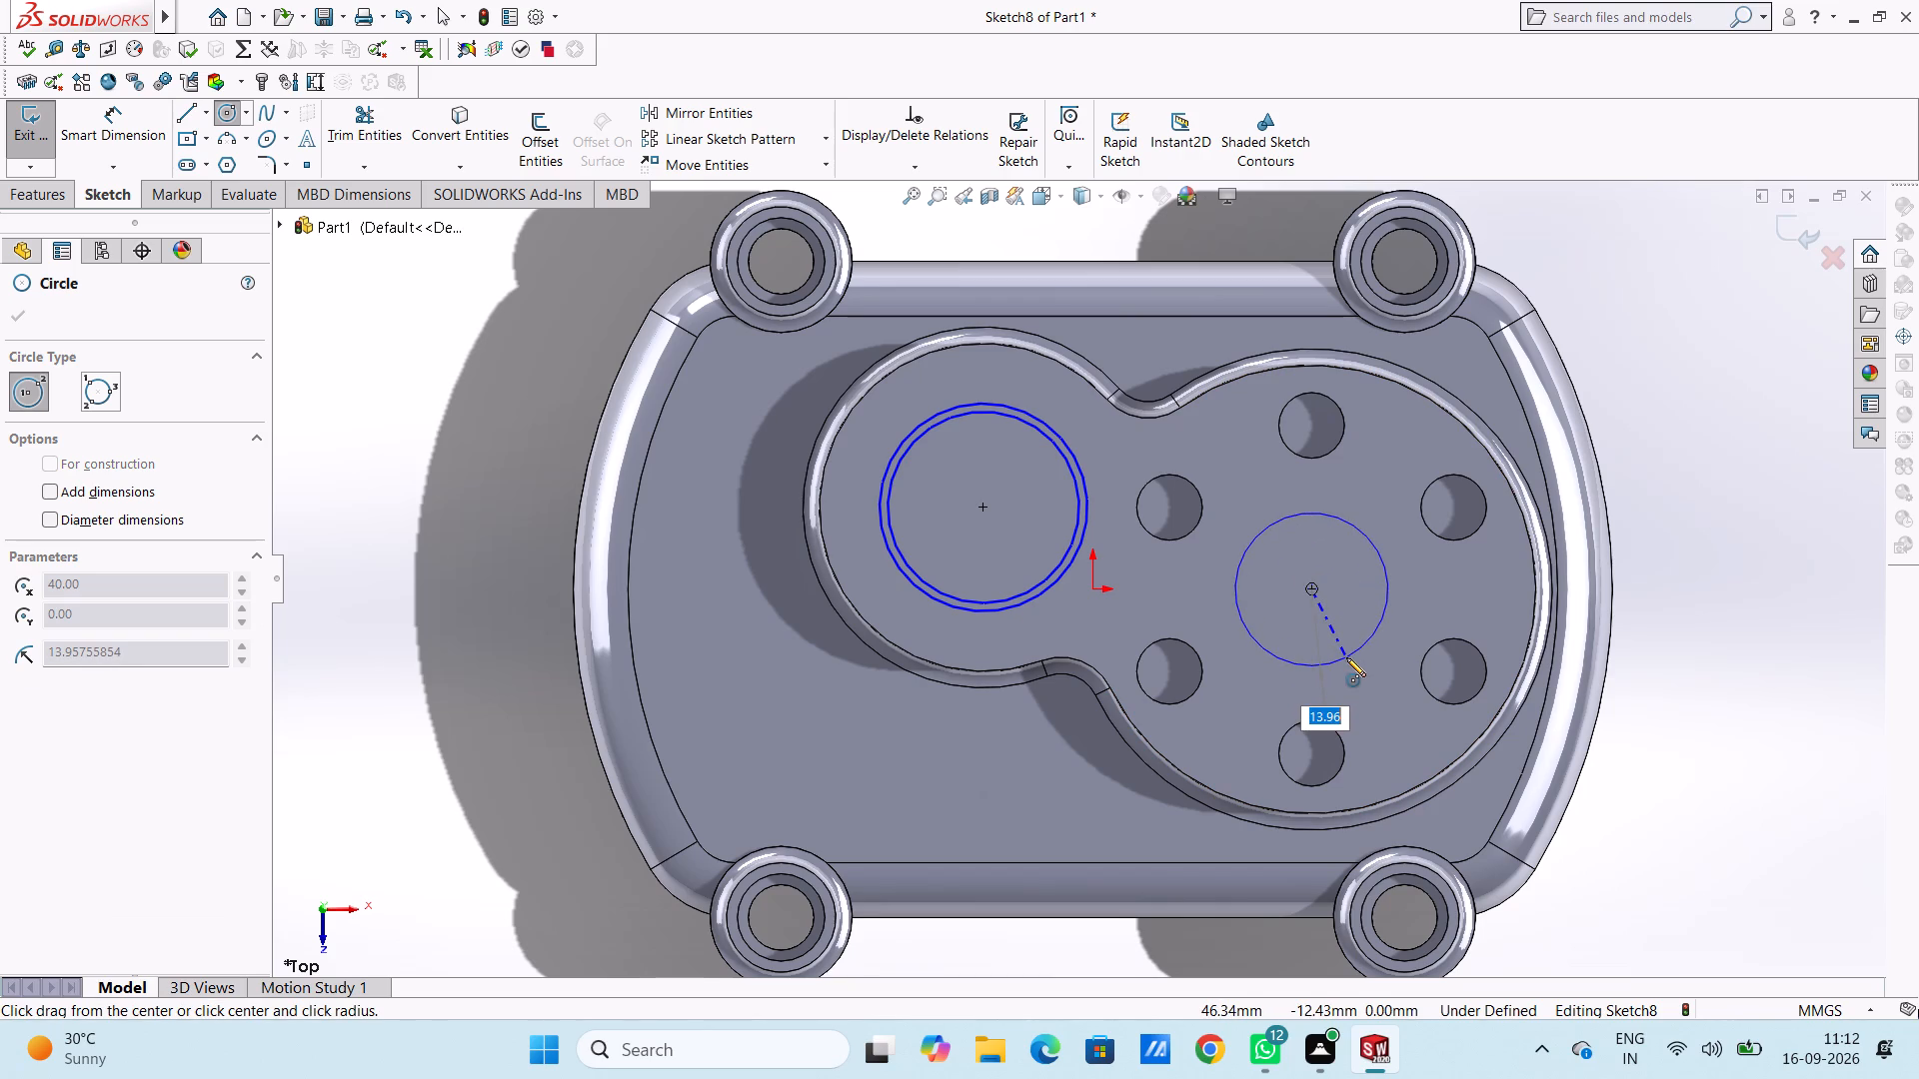
text(26)
key(Return)
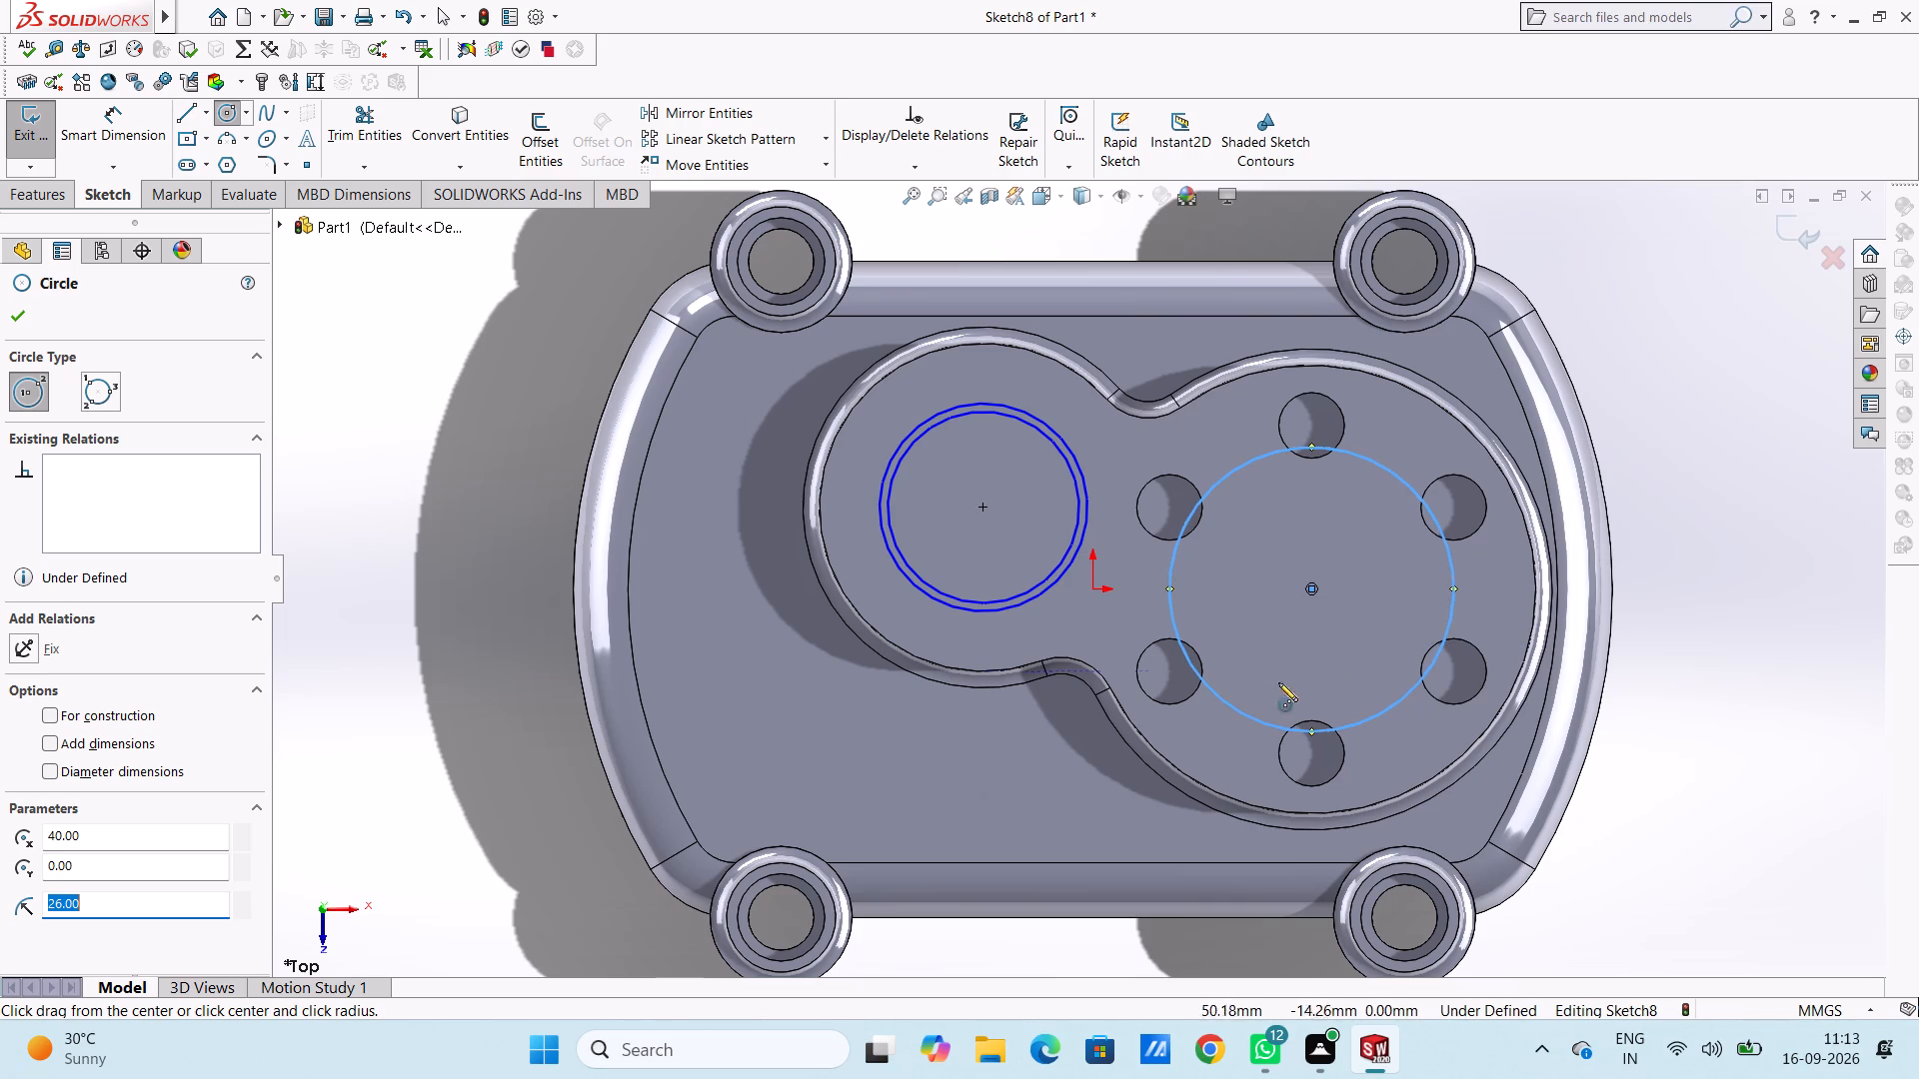
click(1309, 588)
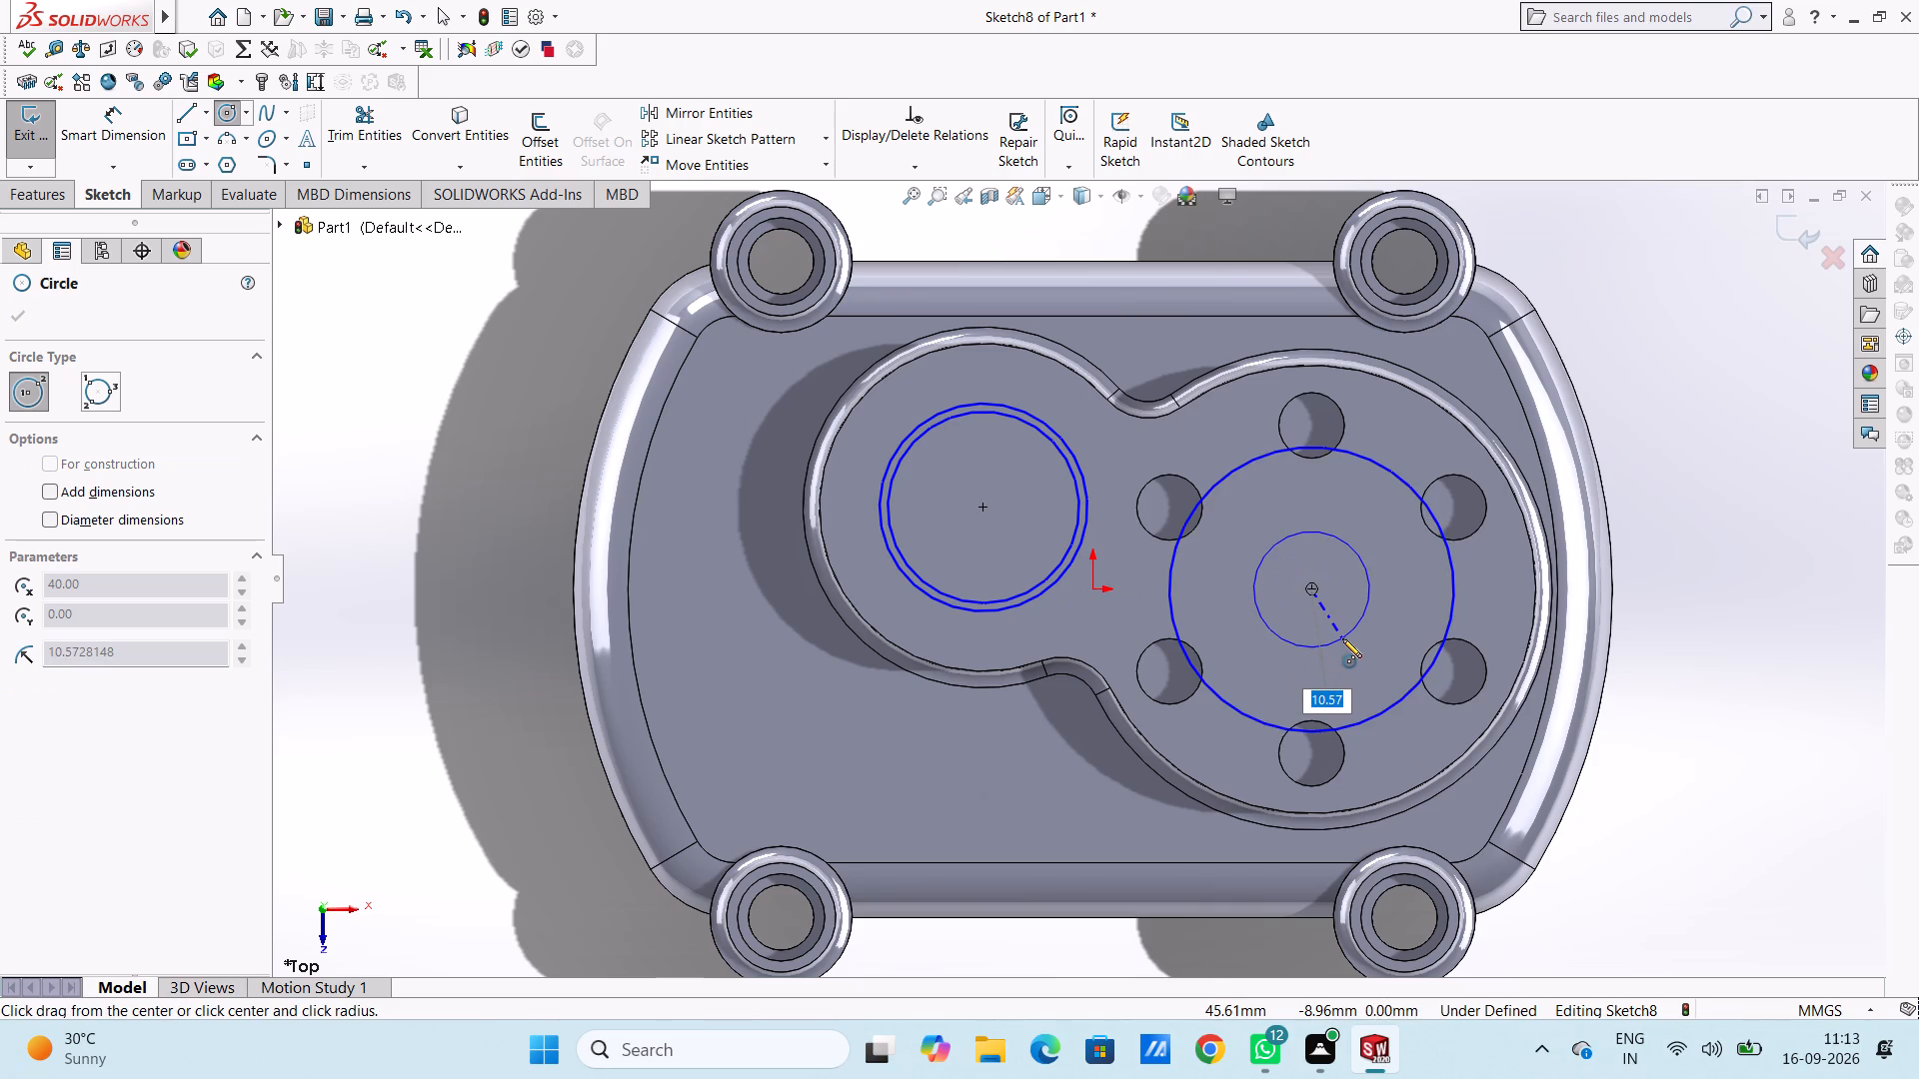
text(20)
key(Return)
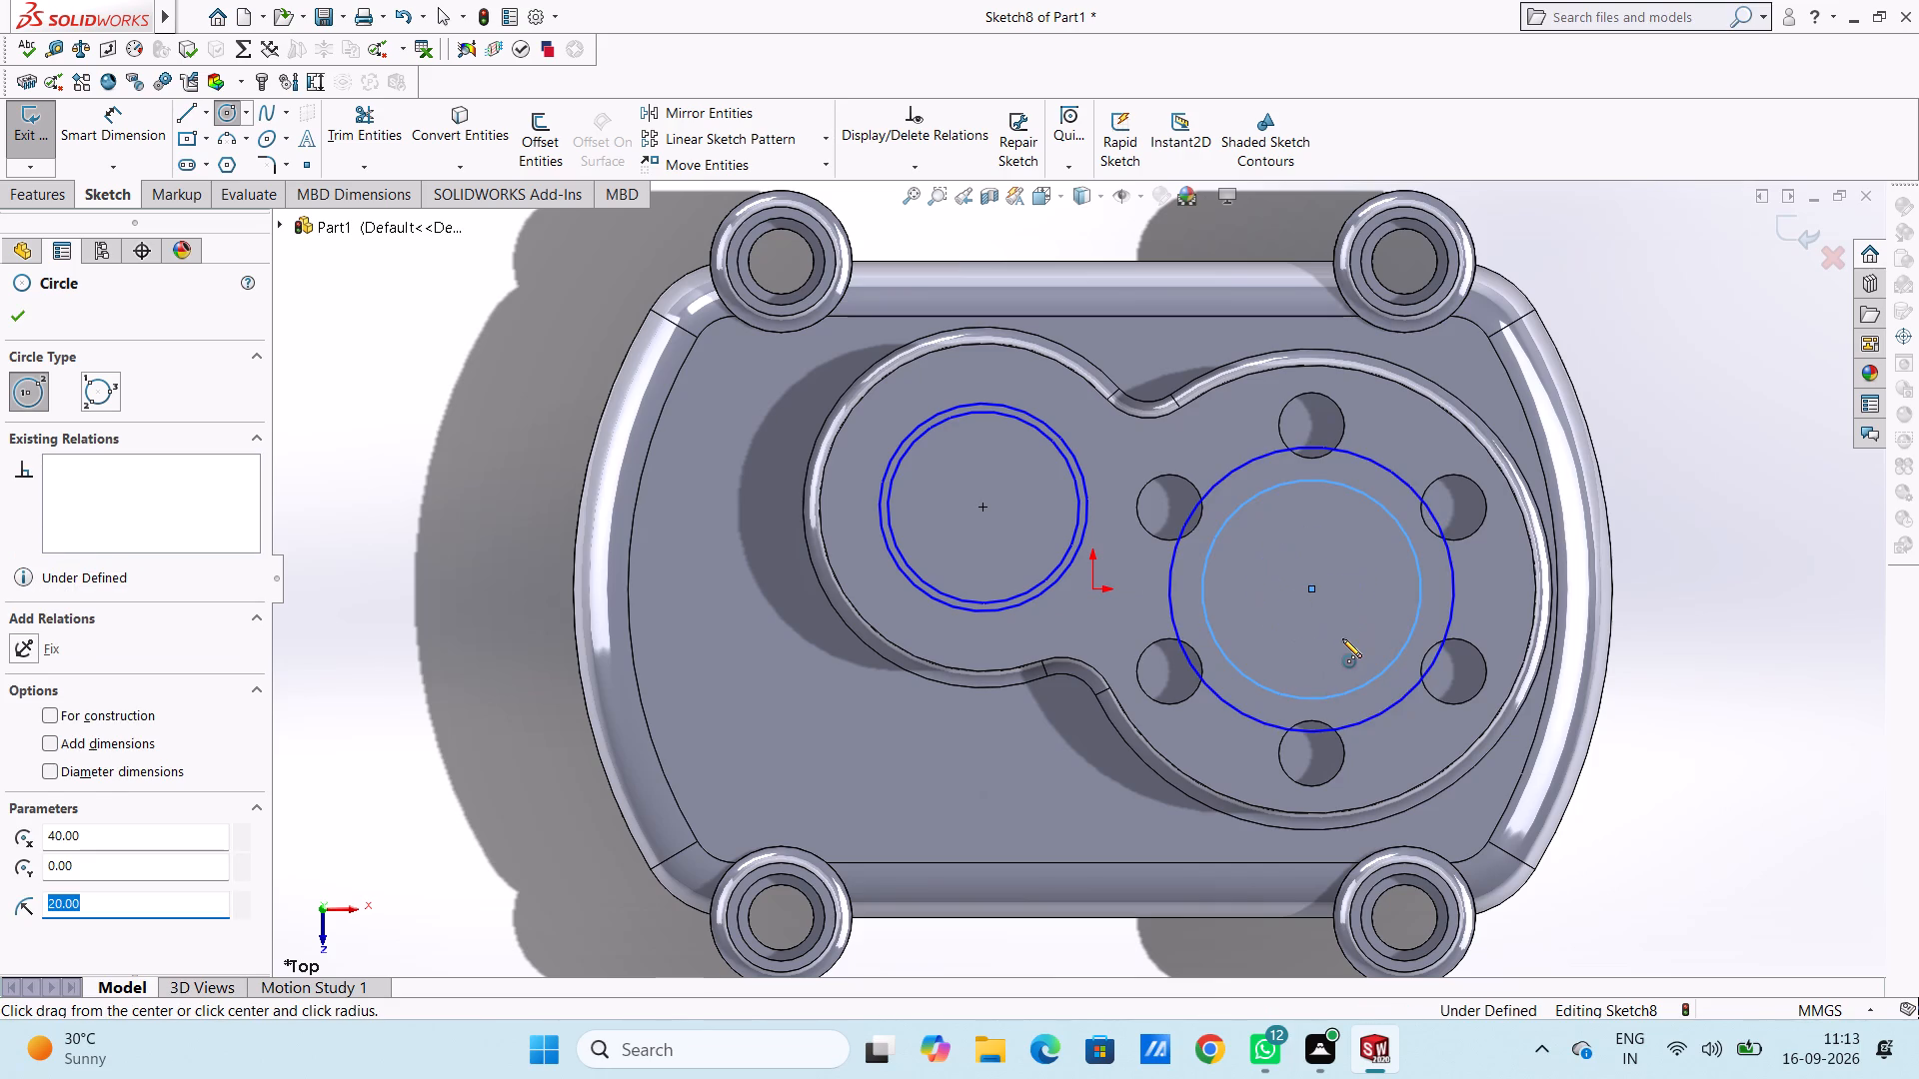
key(Escape)
key(Escape)
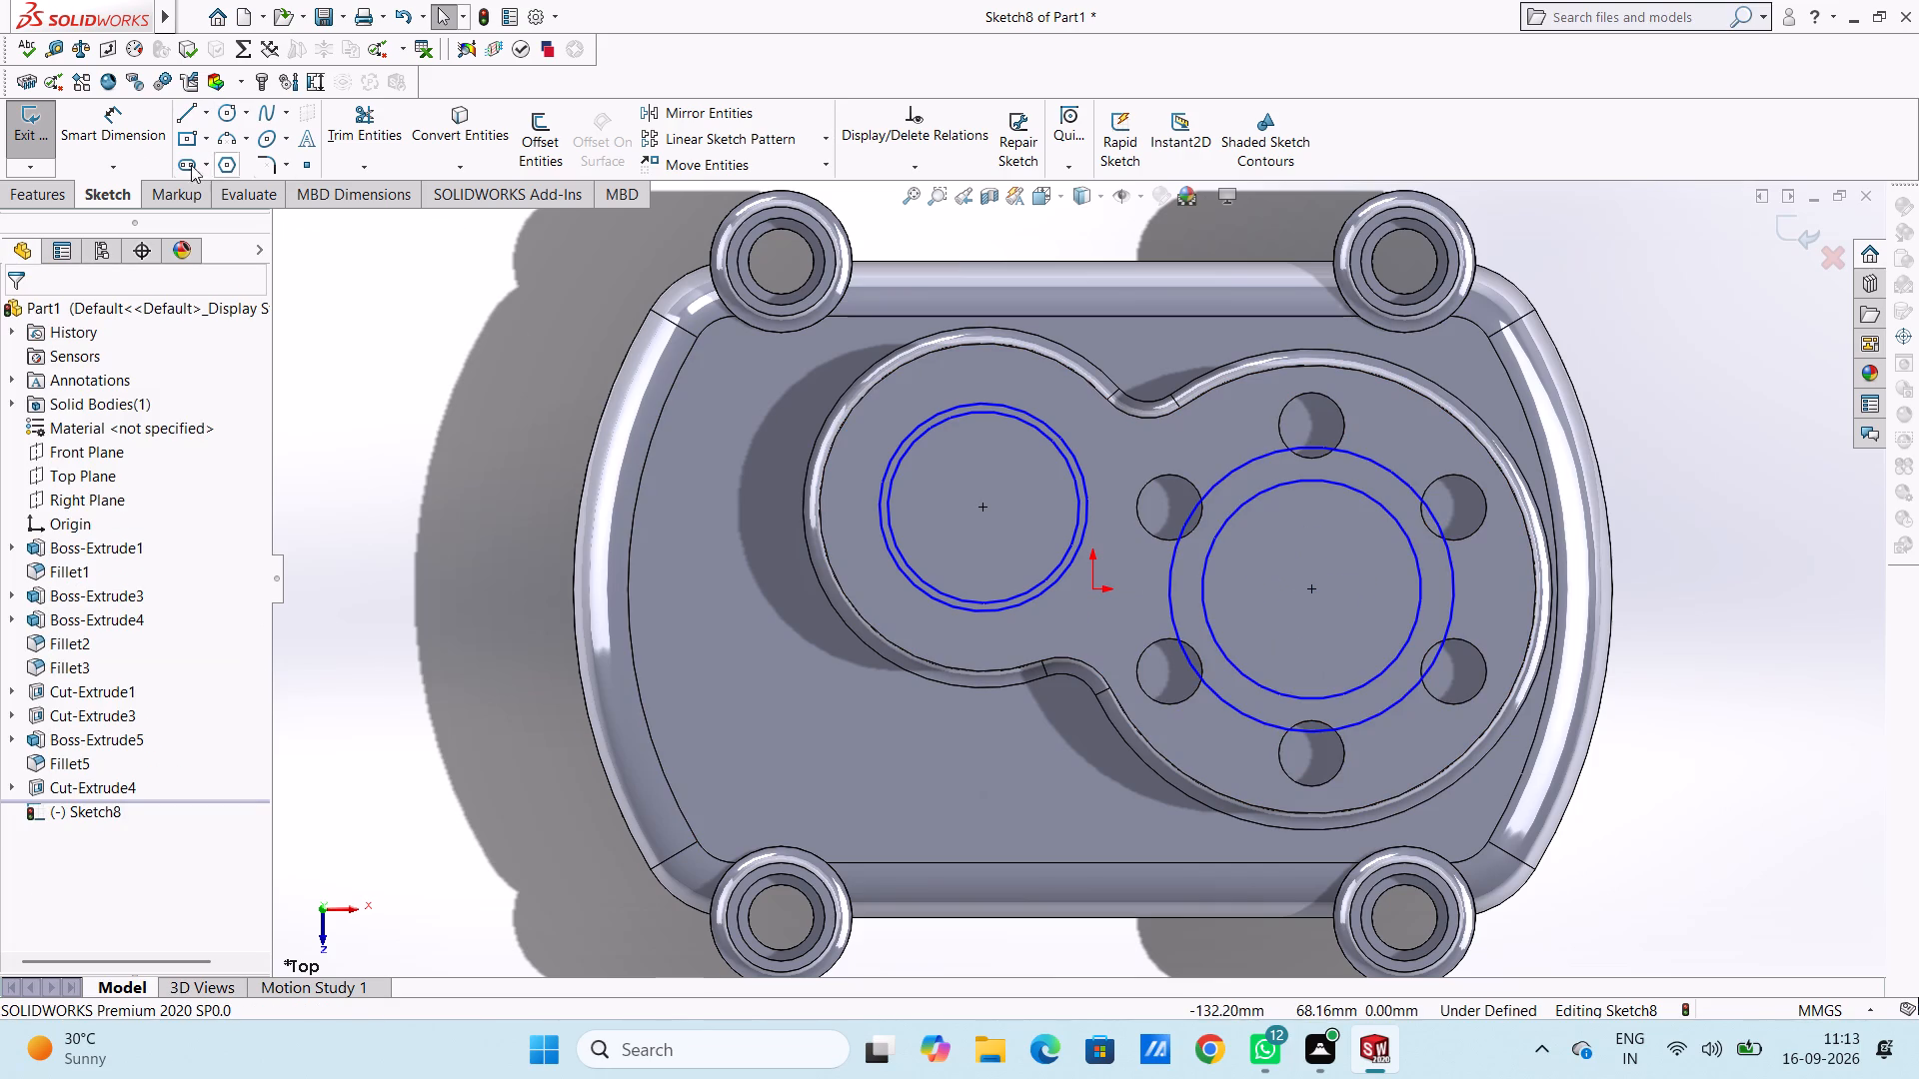
Add diameter dimensions to both concentric circles on the boss's smaller end, outer circle first, keeping their drawn sizes.
click(111, 126)
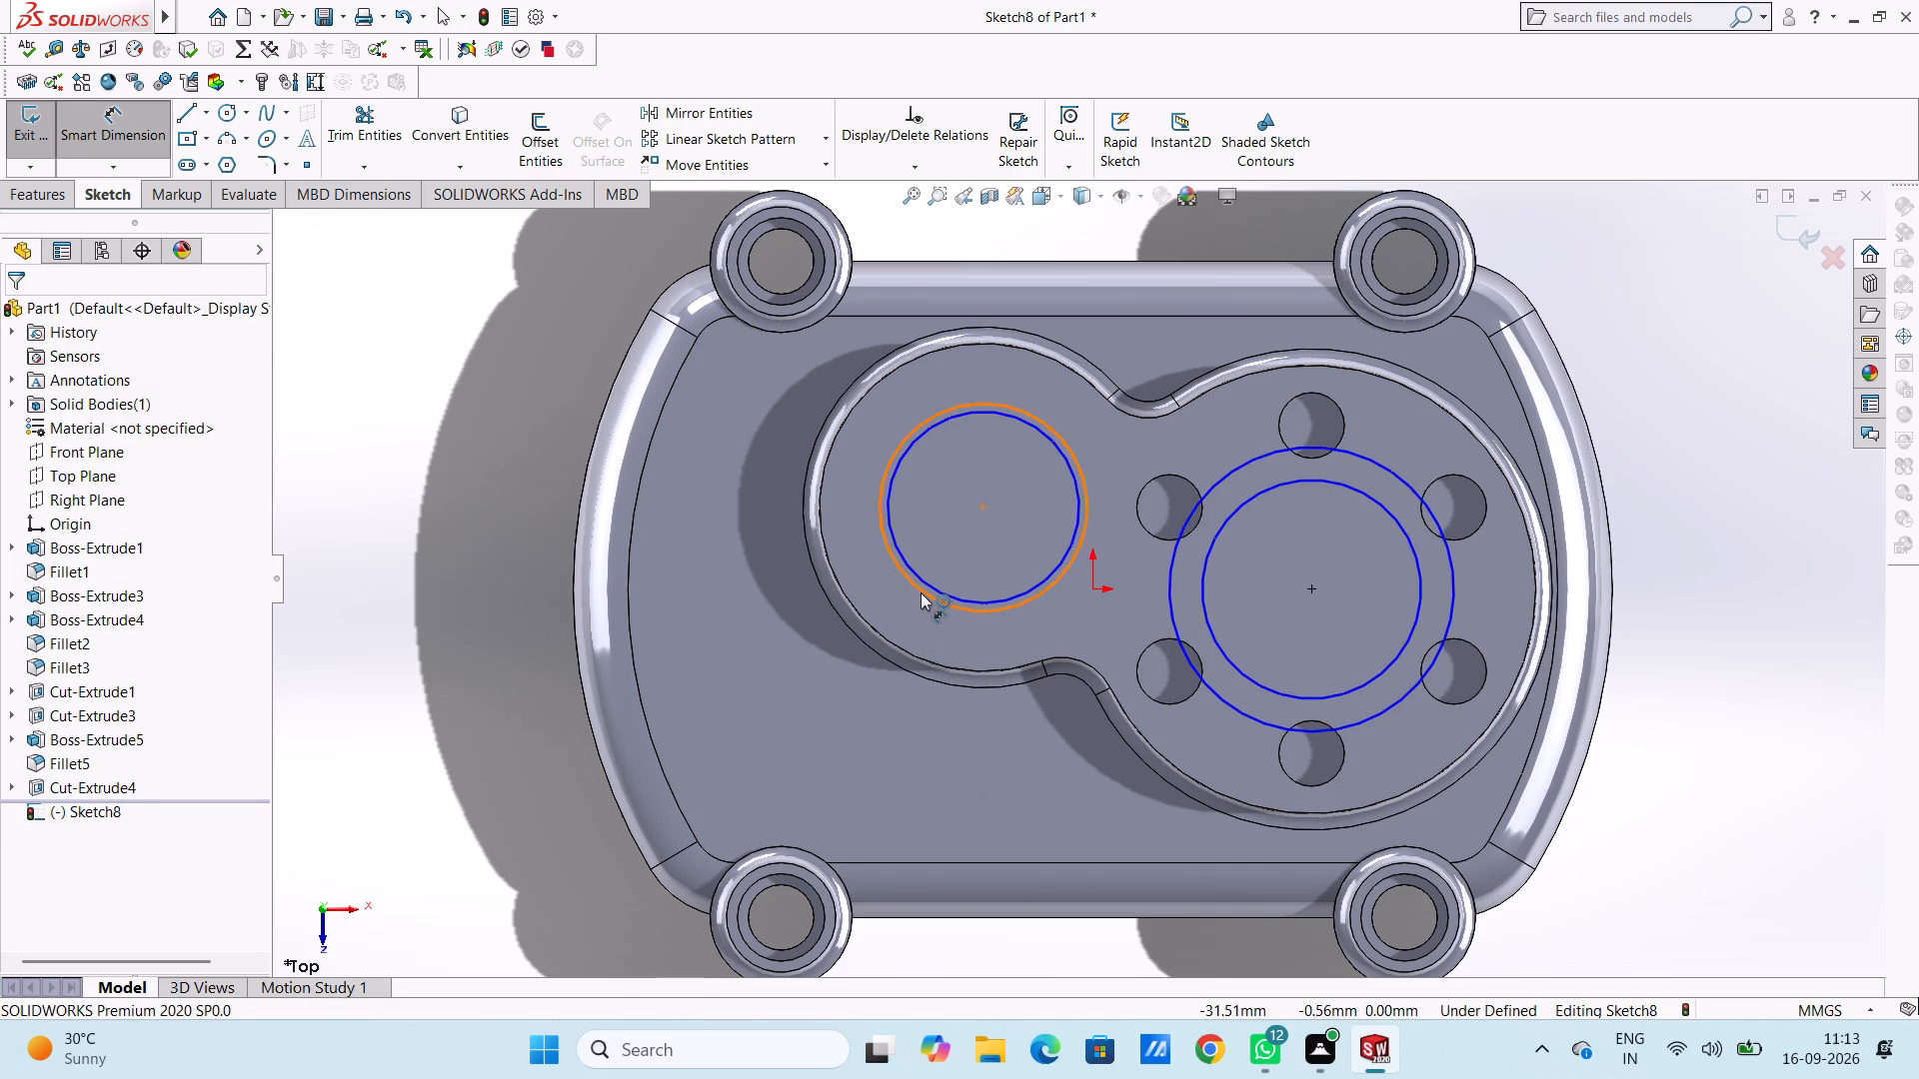
click(921, 592)
click(489, 767)
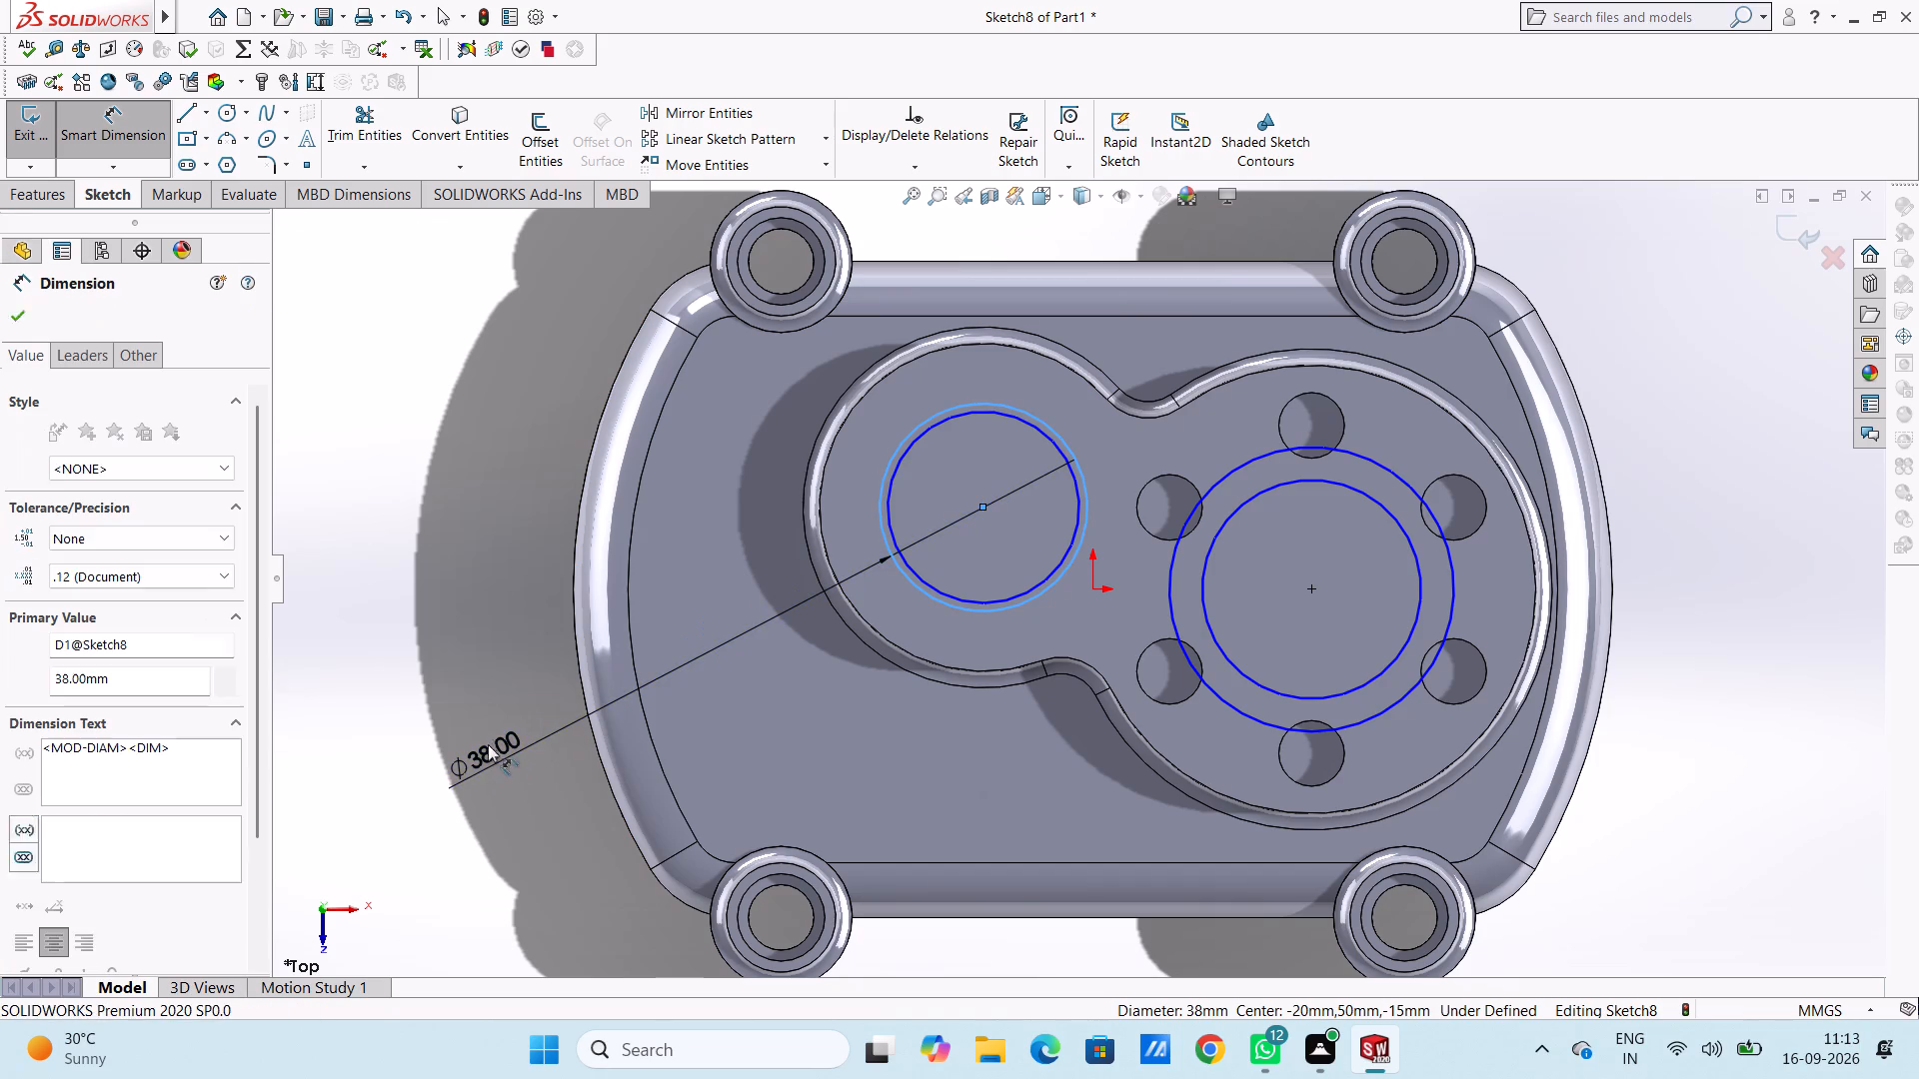
click(397, 735)
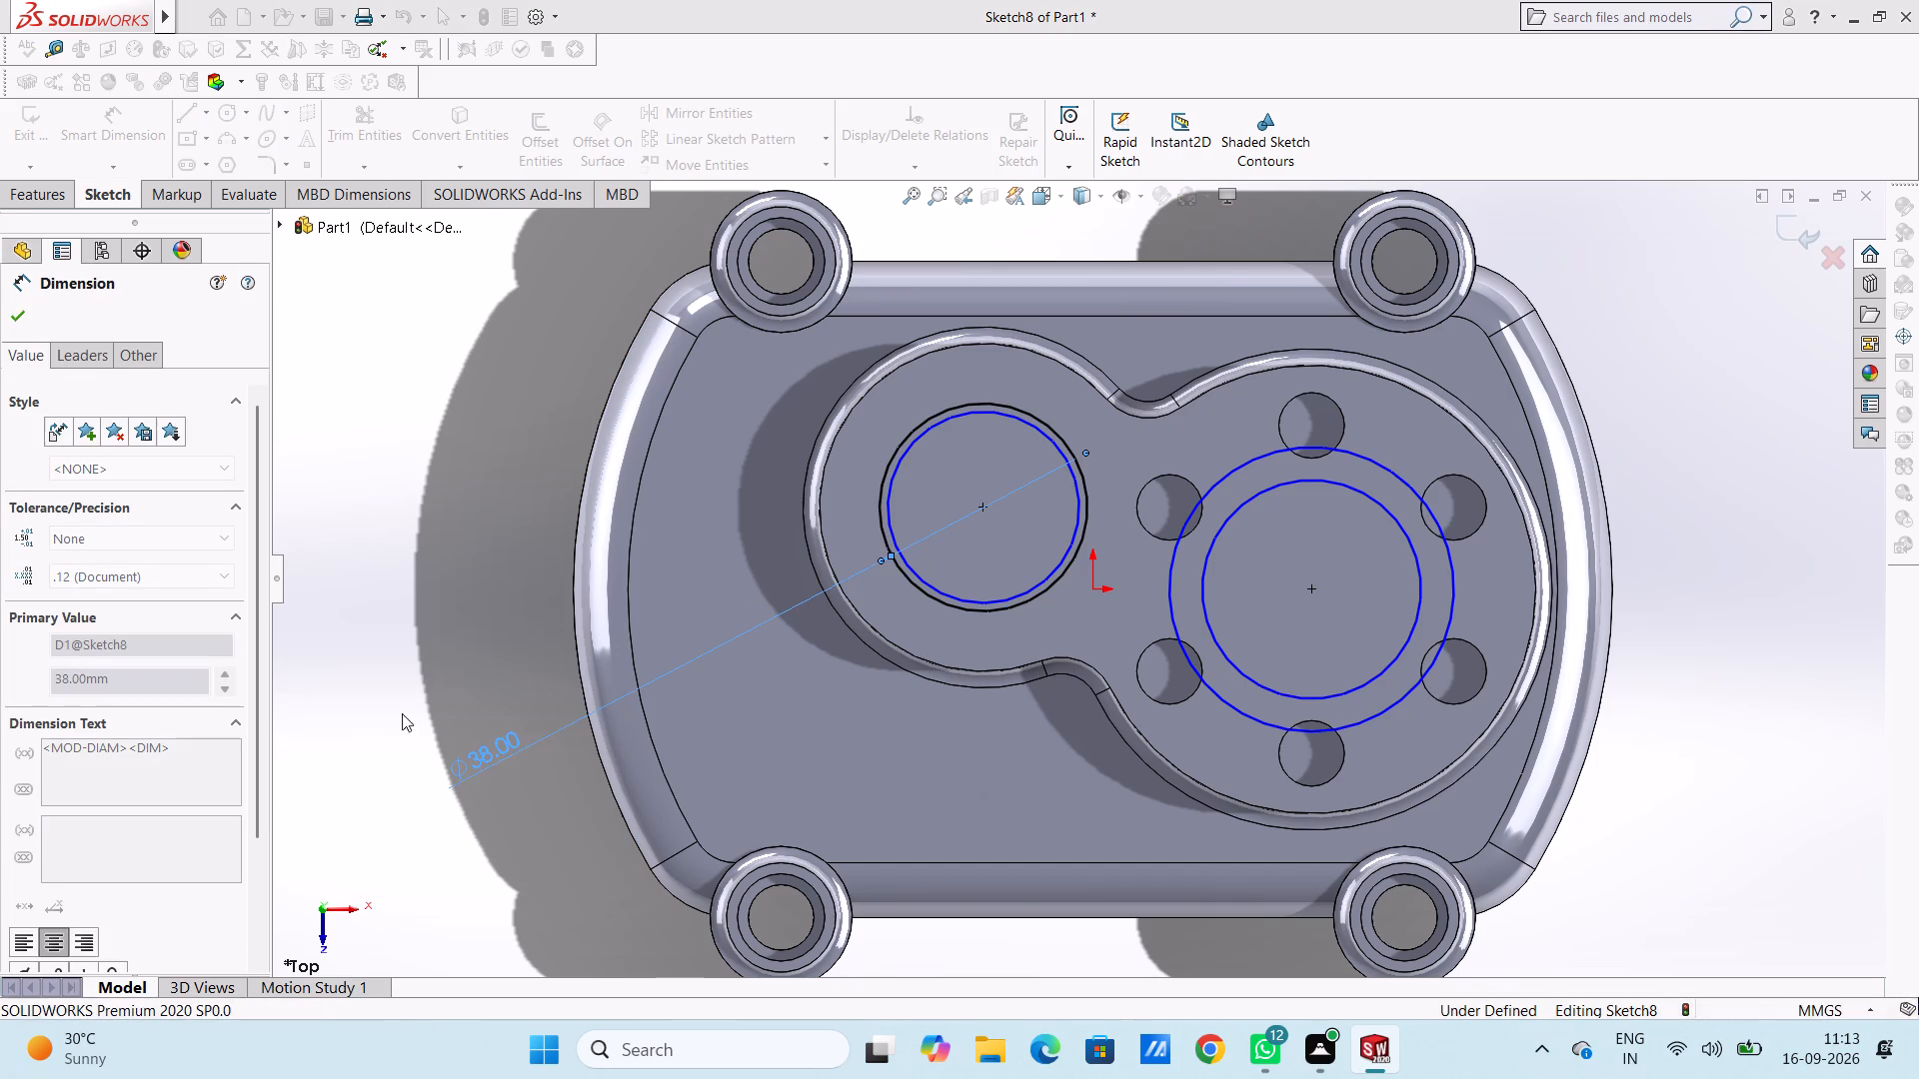
click(439, 618)
click(940, 592)
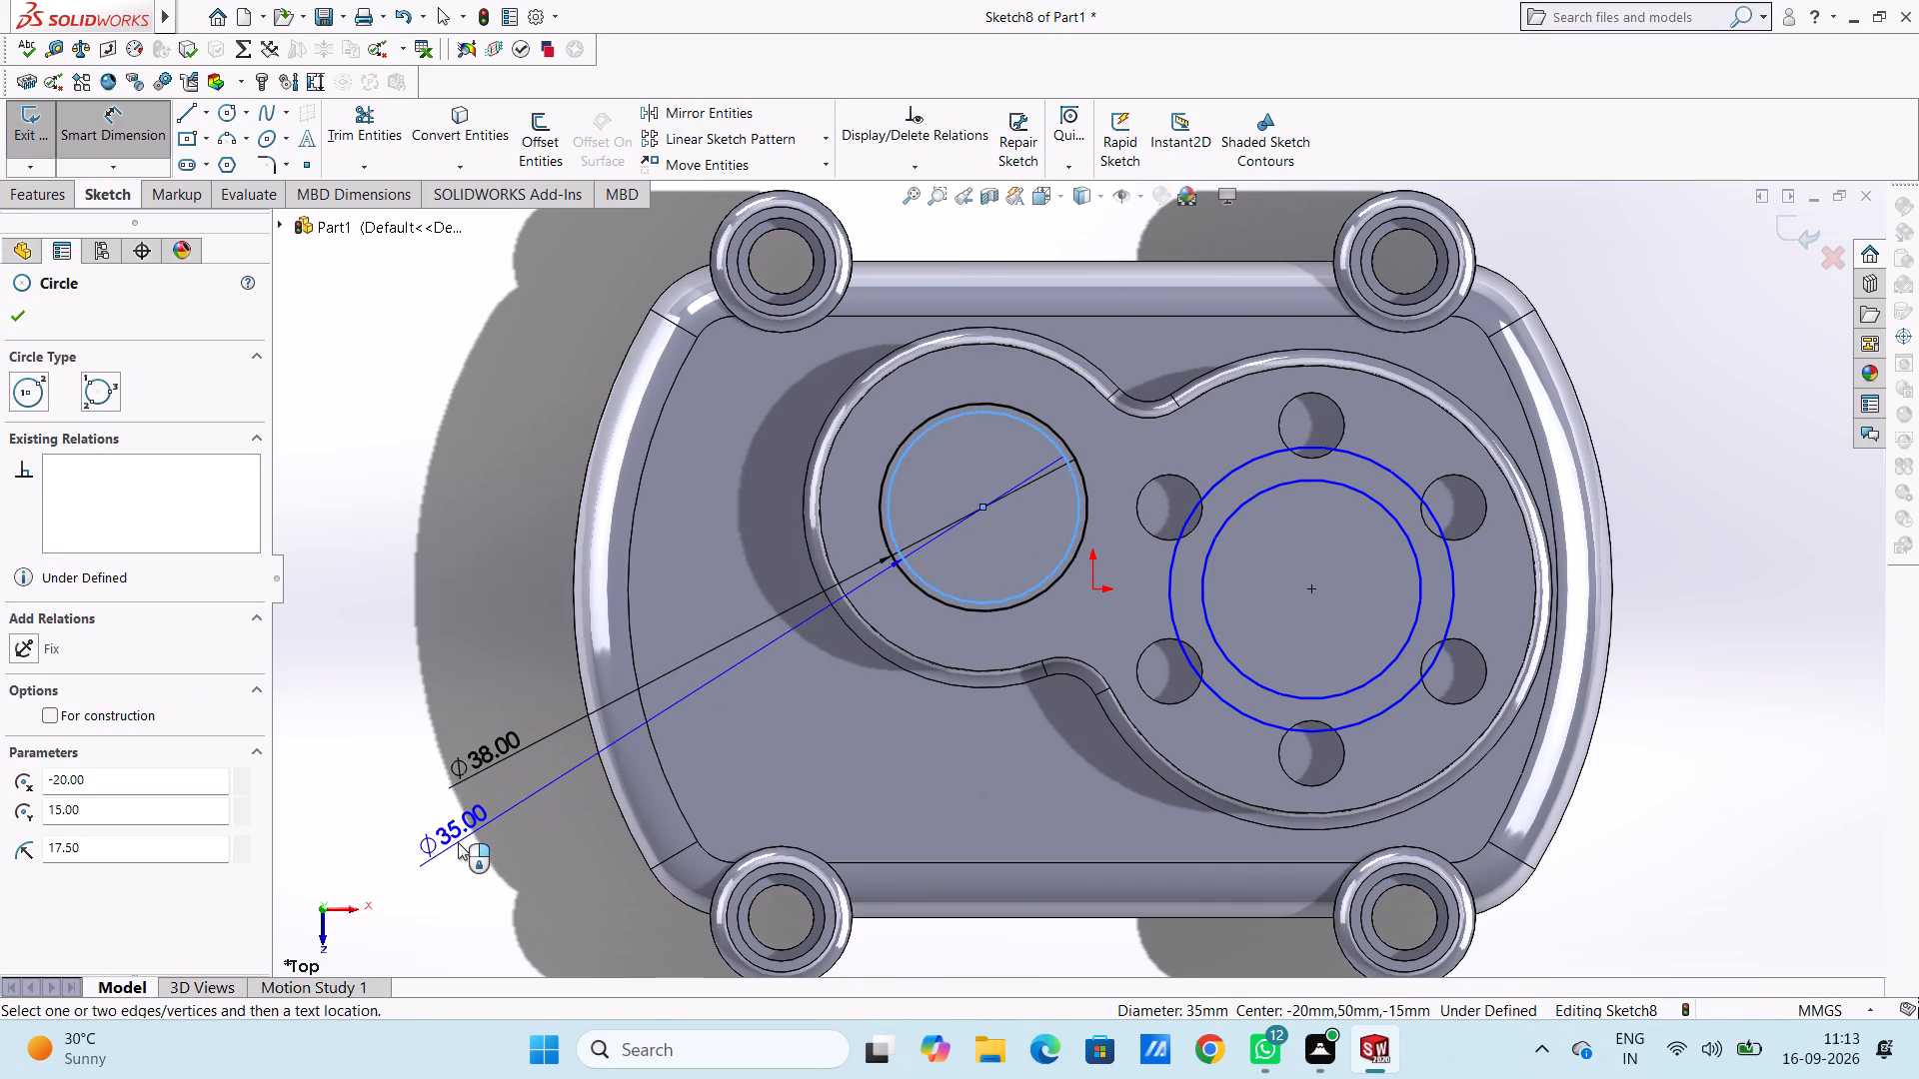
click(458, 842)
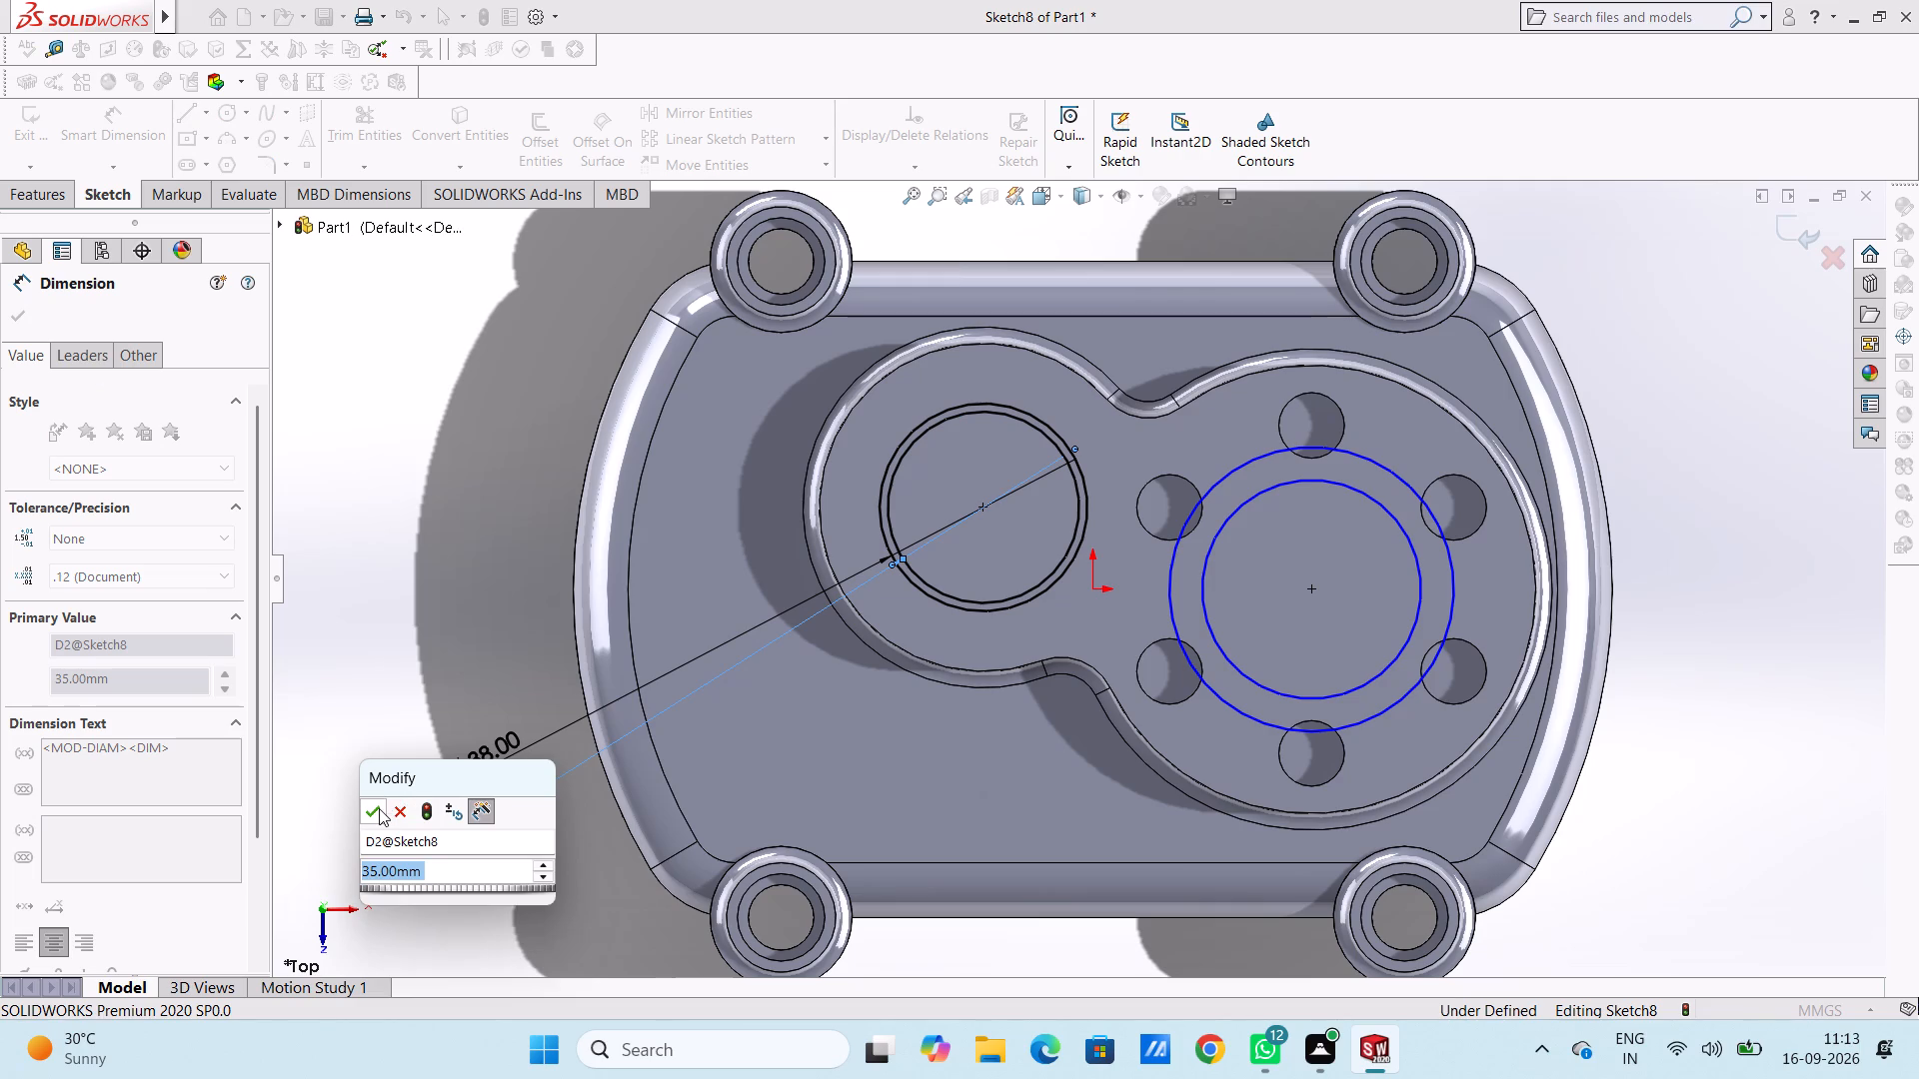
click(379, 808)
click(432, 715)
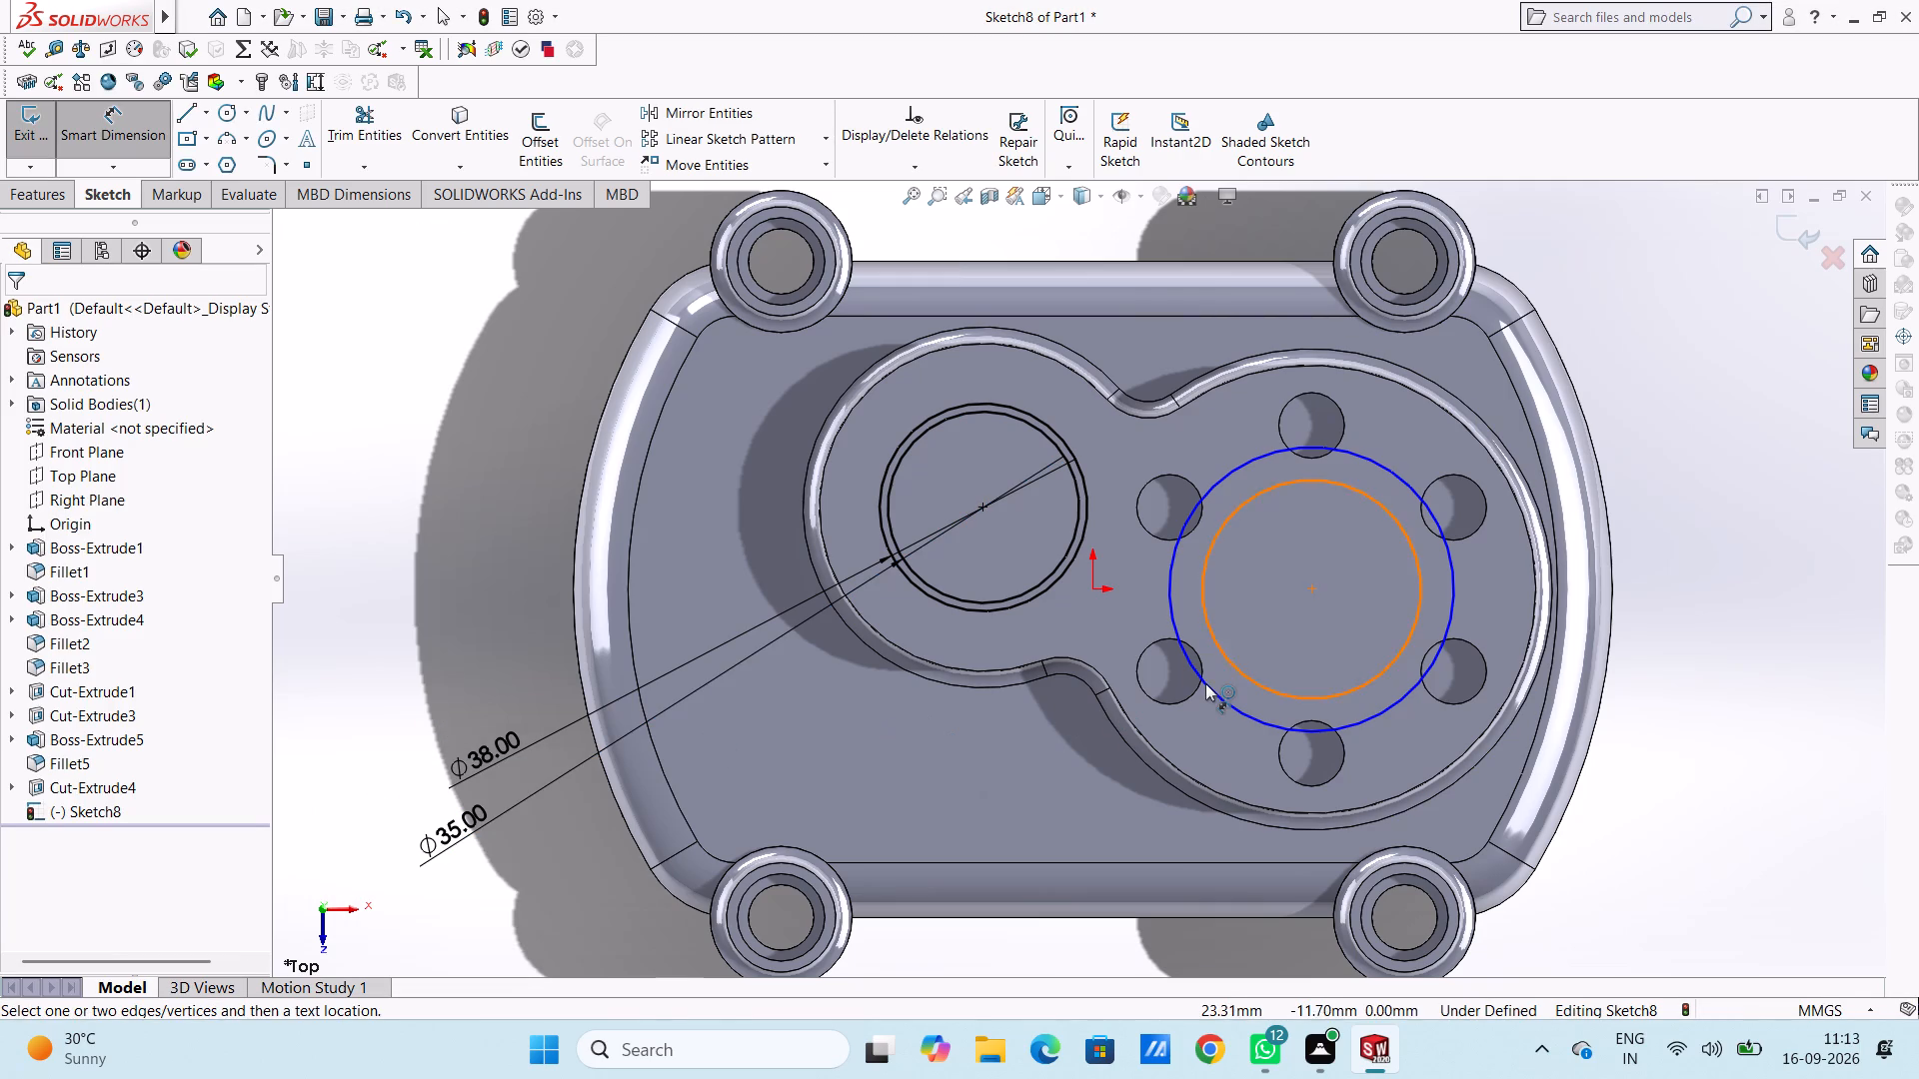
Dimension the outer circle on the boss's larger end and set its diameter to 43 mm.
click(1203, 681)
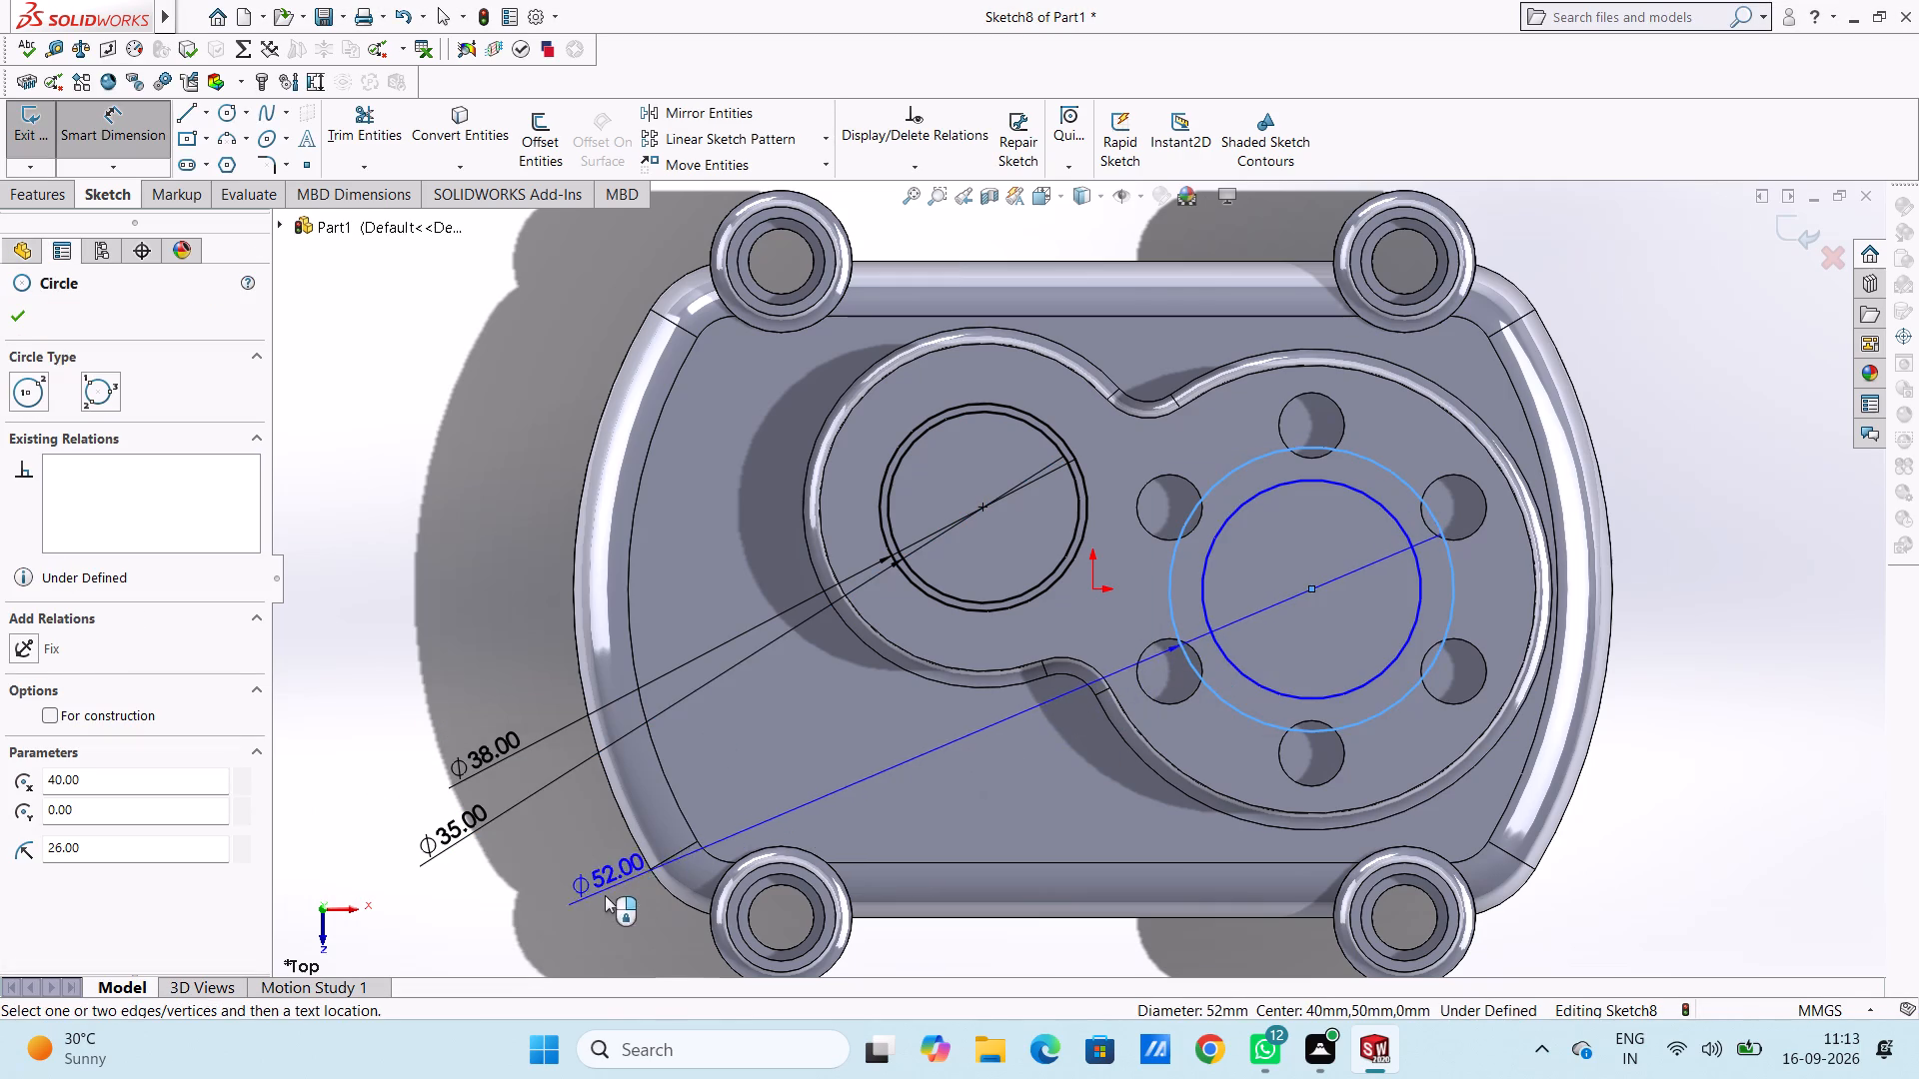
click(586, 908)
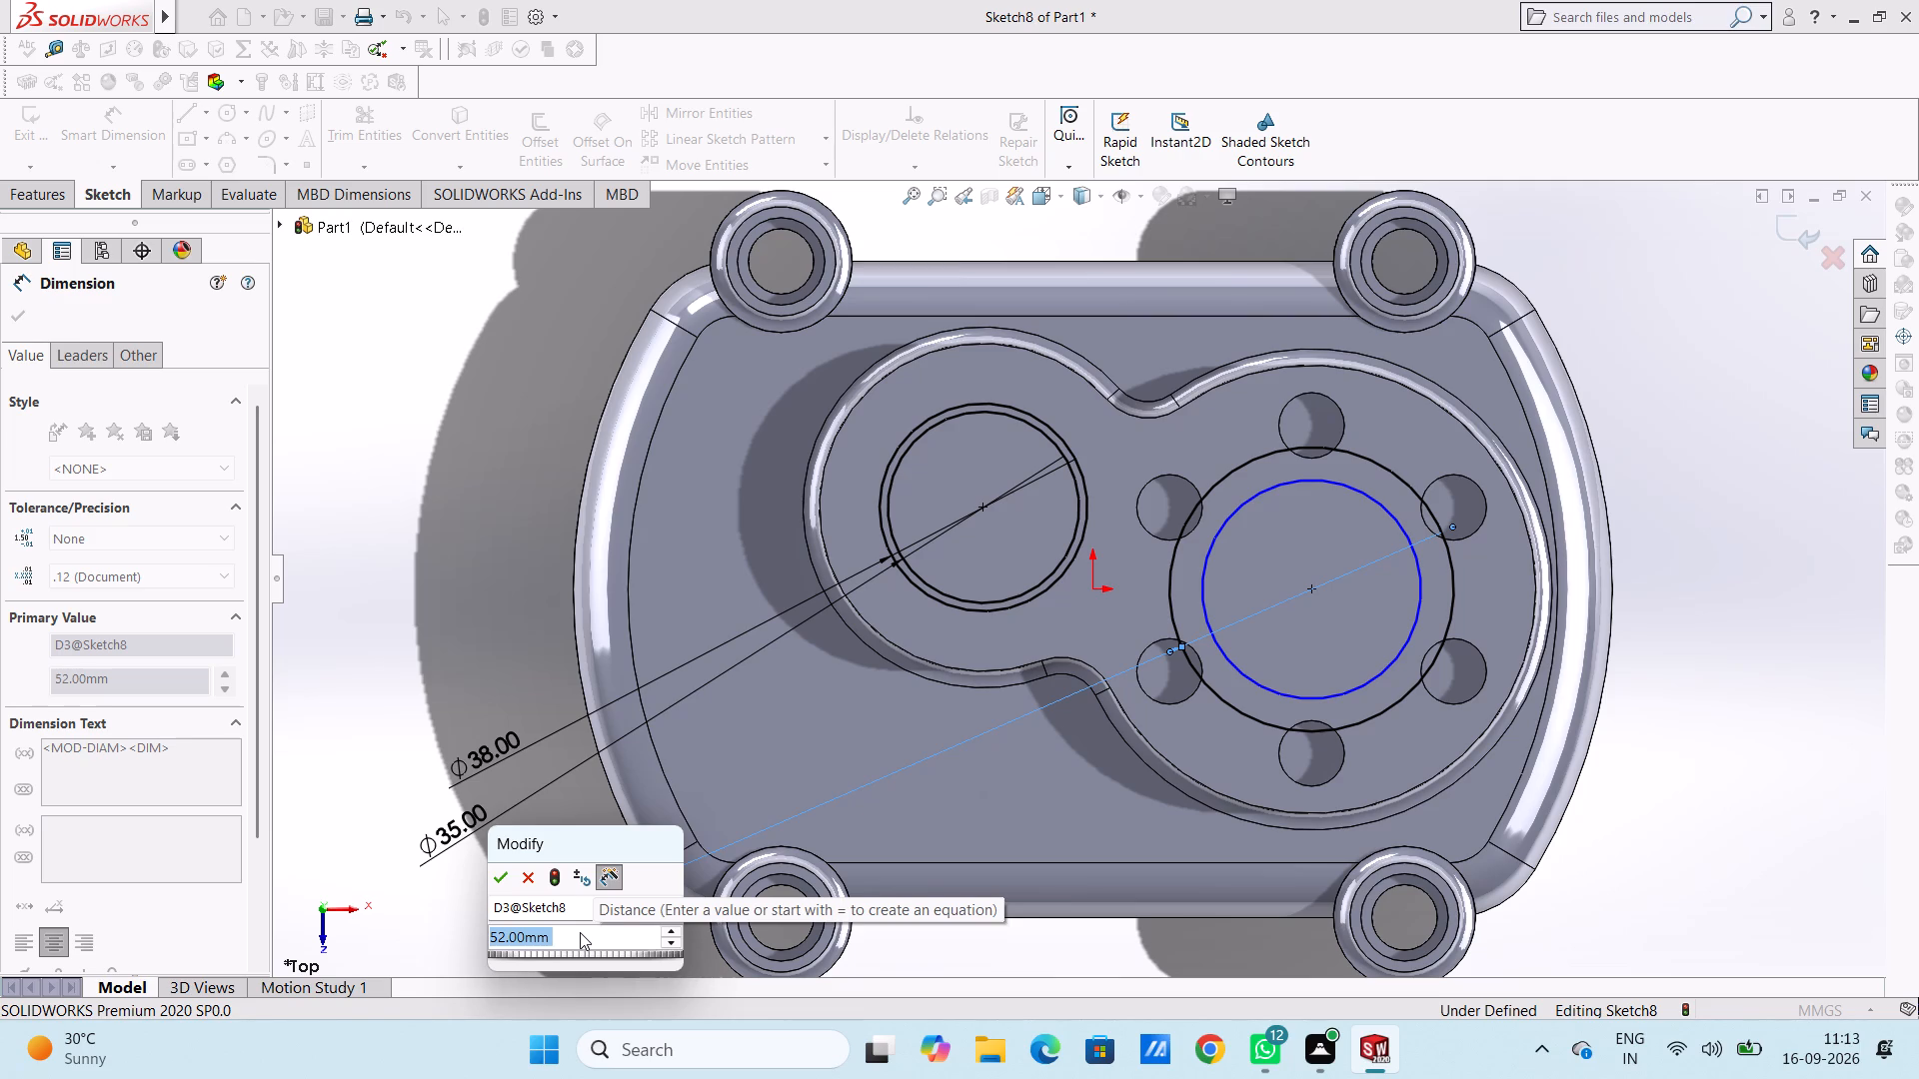
key(4)
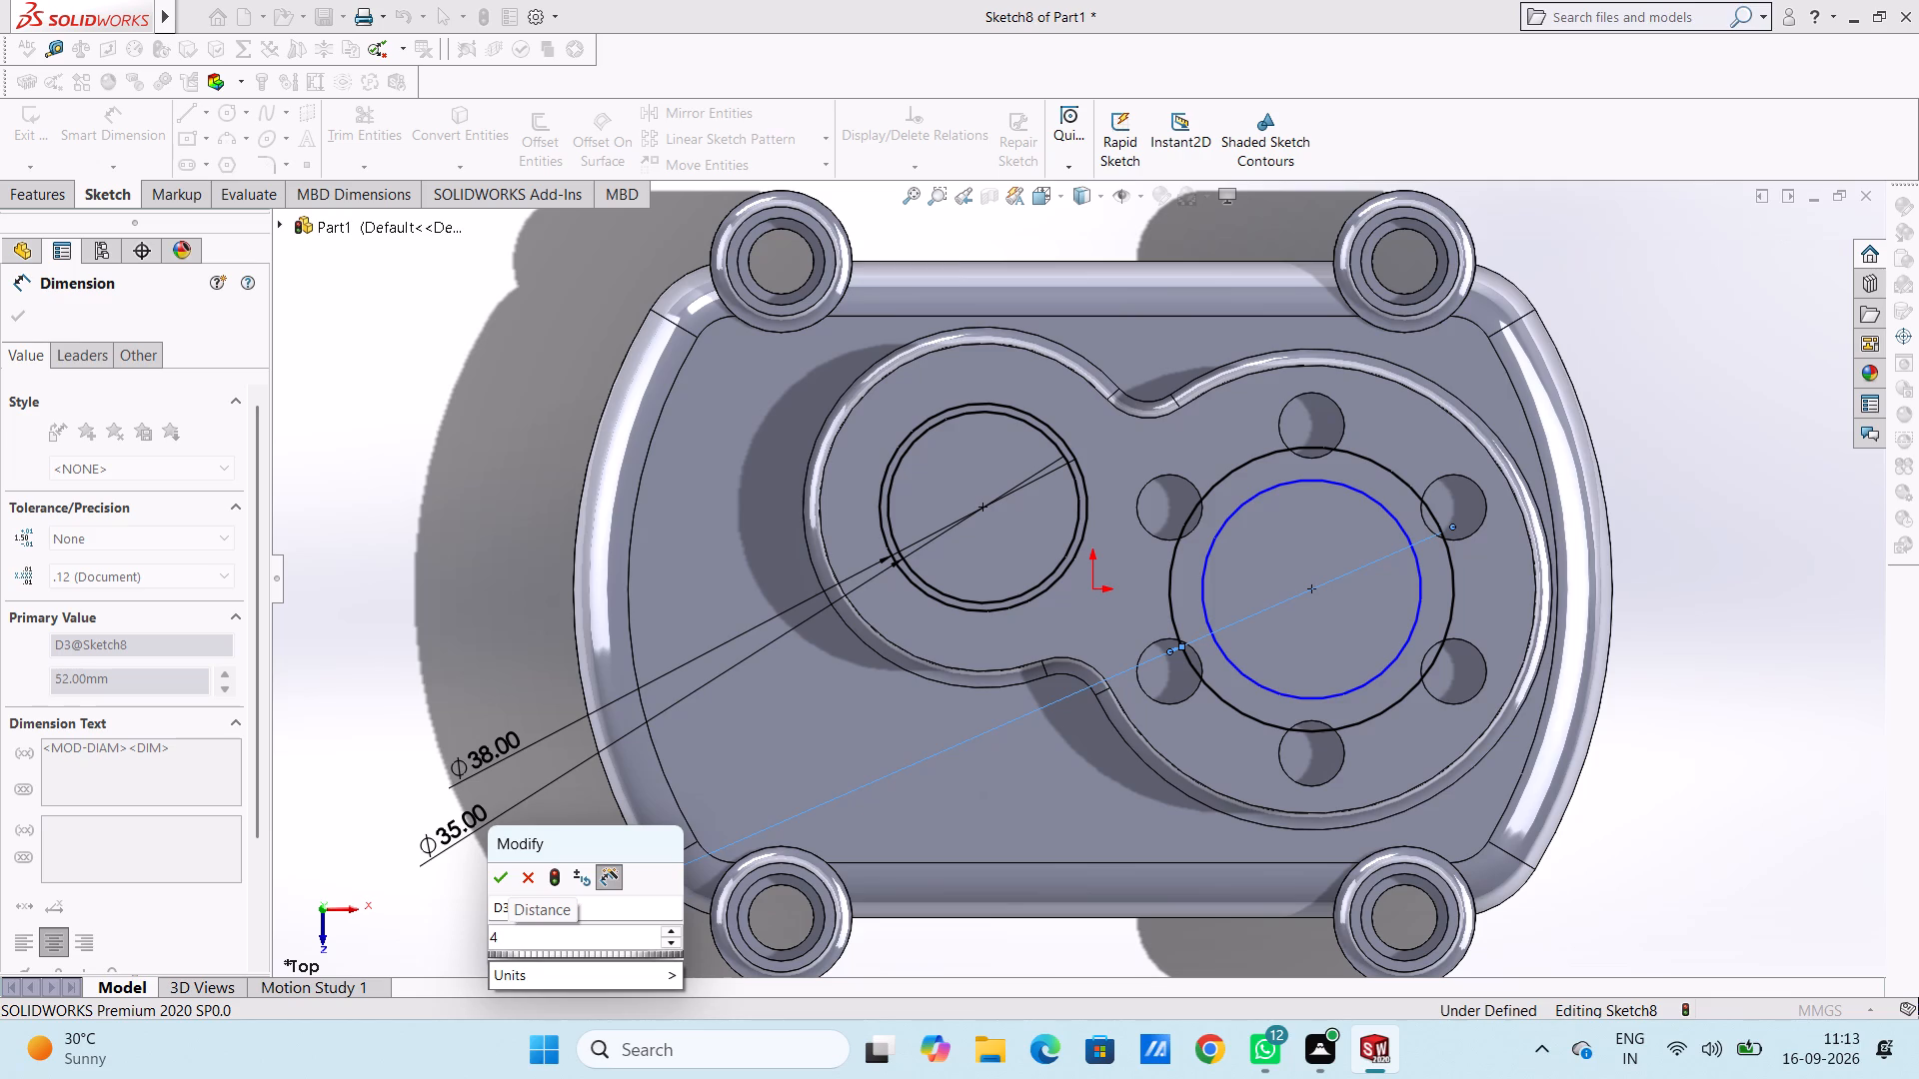
key(3)
key(Return)
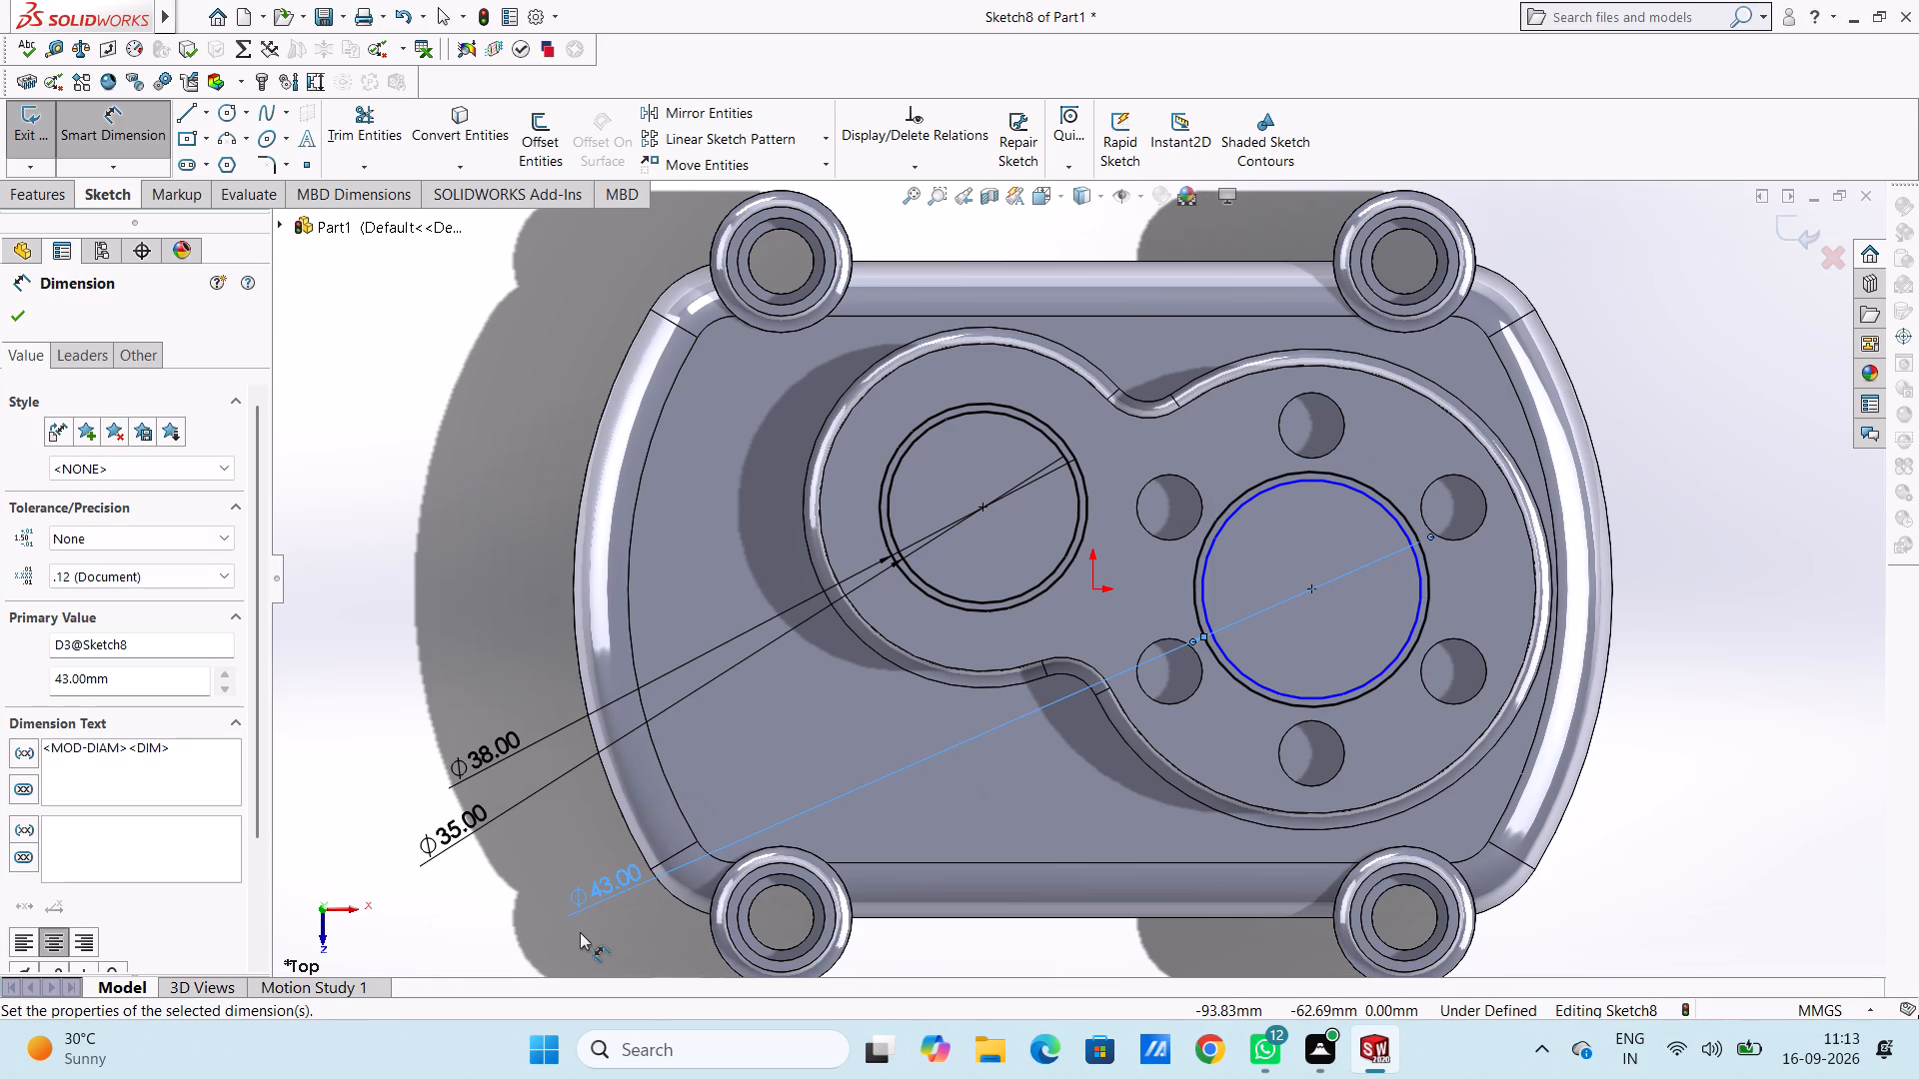
click(574, 844)
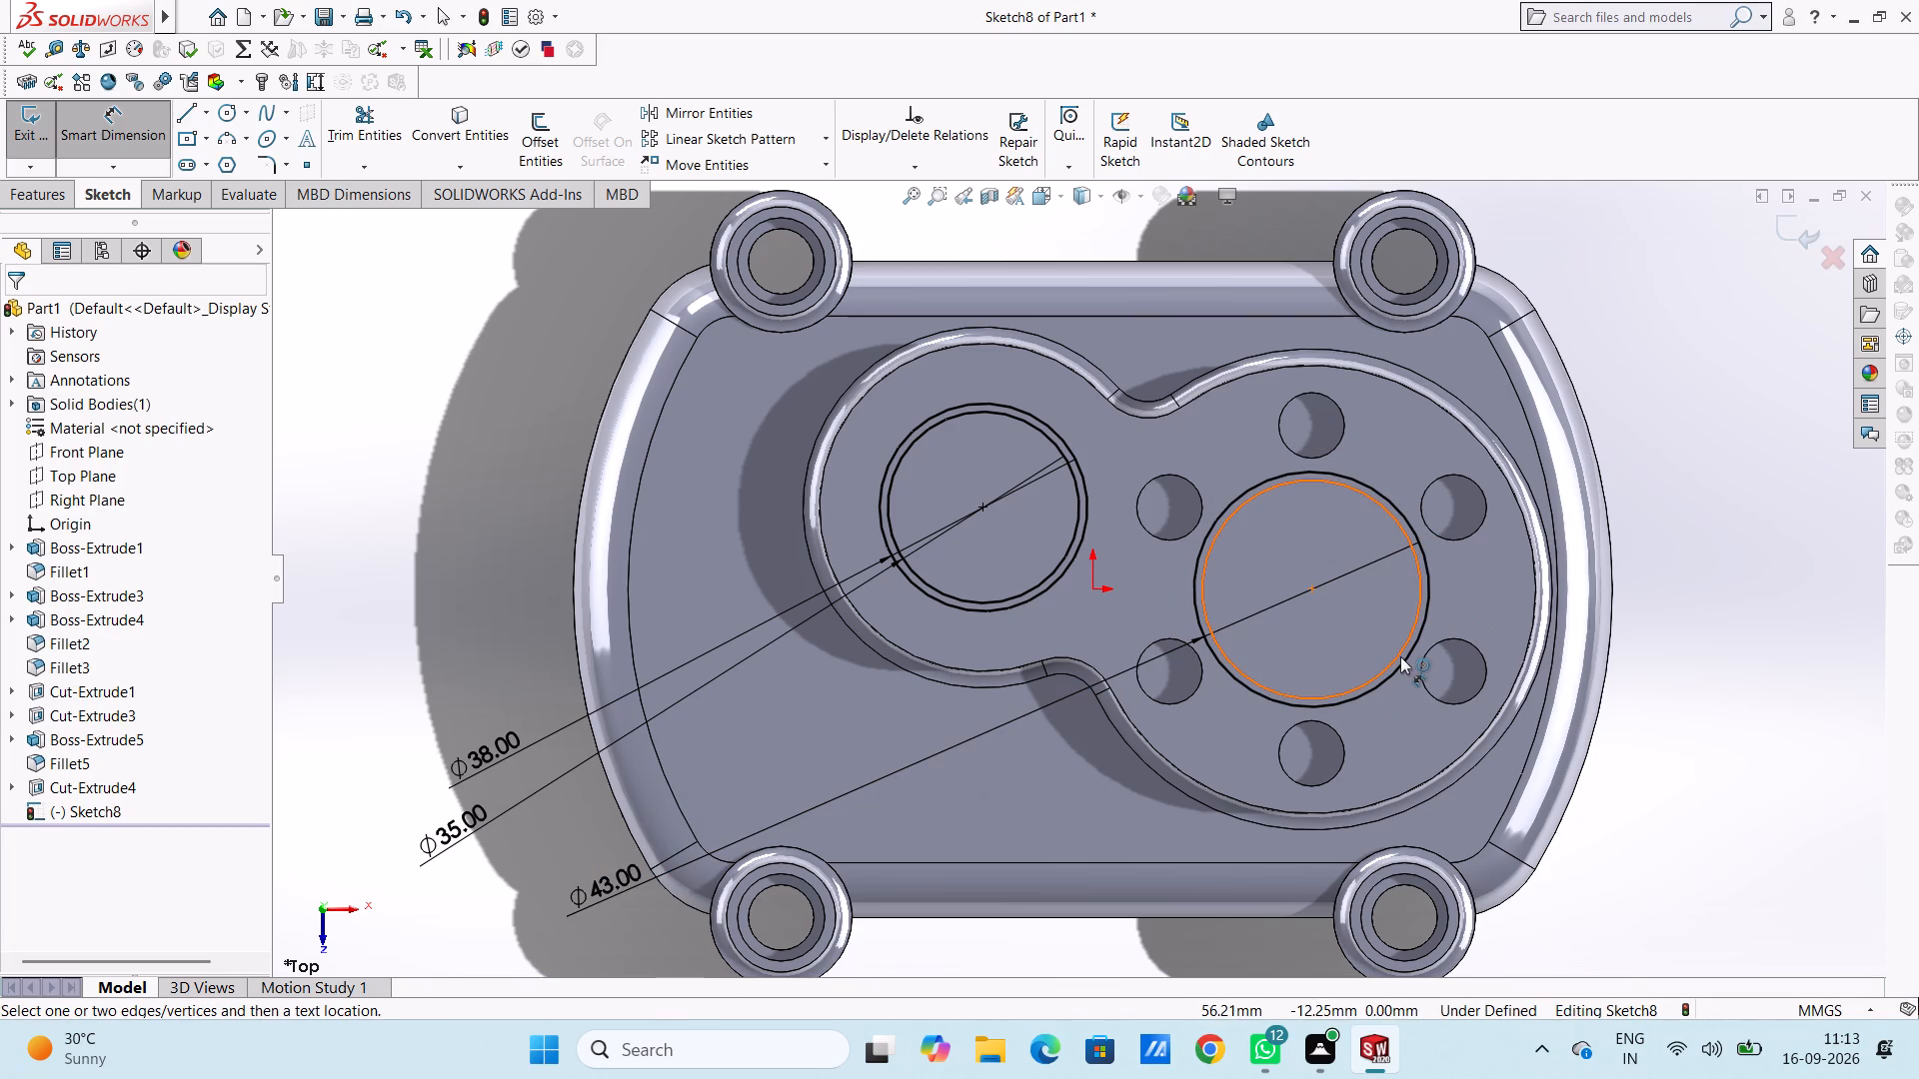
Add a diameter dimension to the inner circle on the boss's larger end, keeping its drawn size.
click(1400, 657)
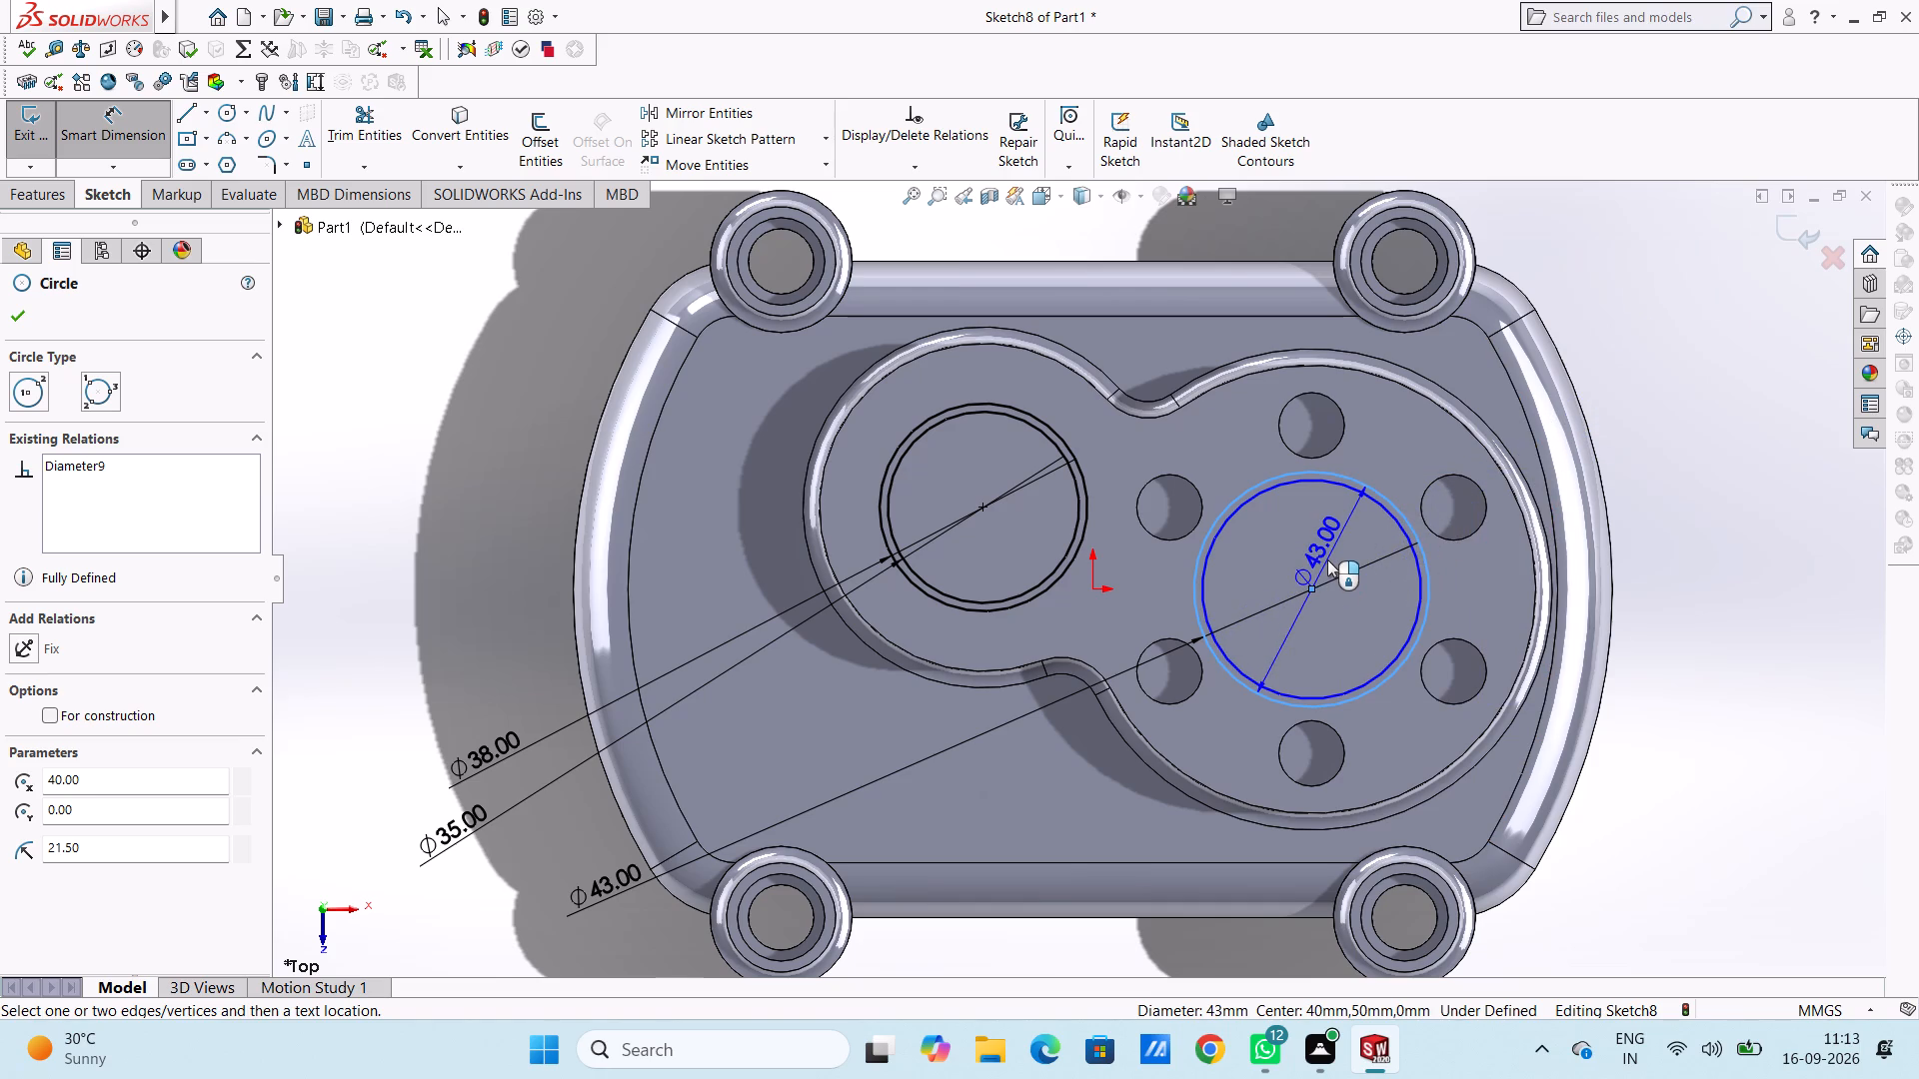
key(Escape)
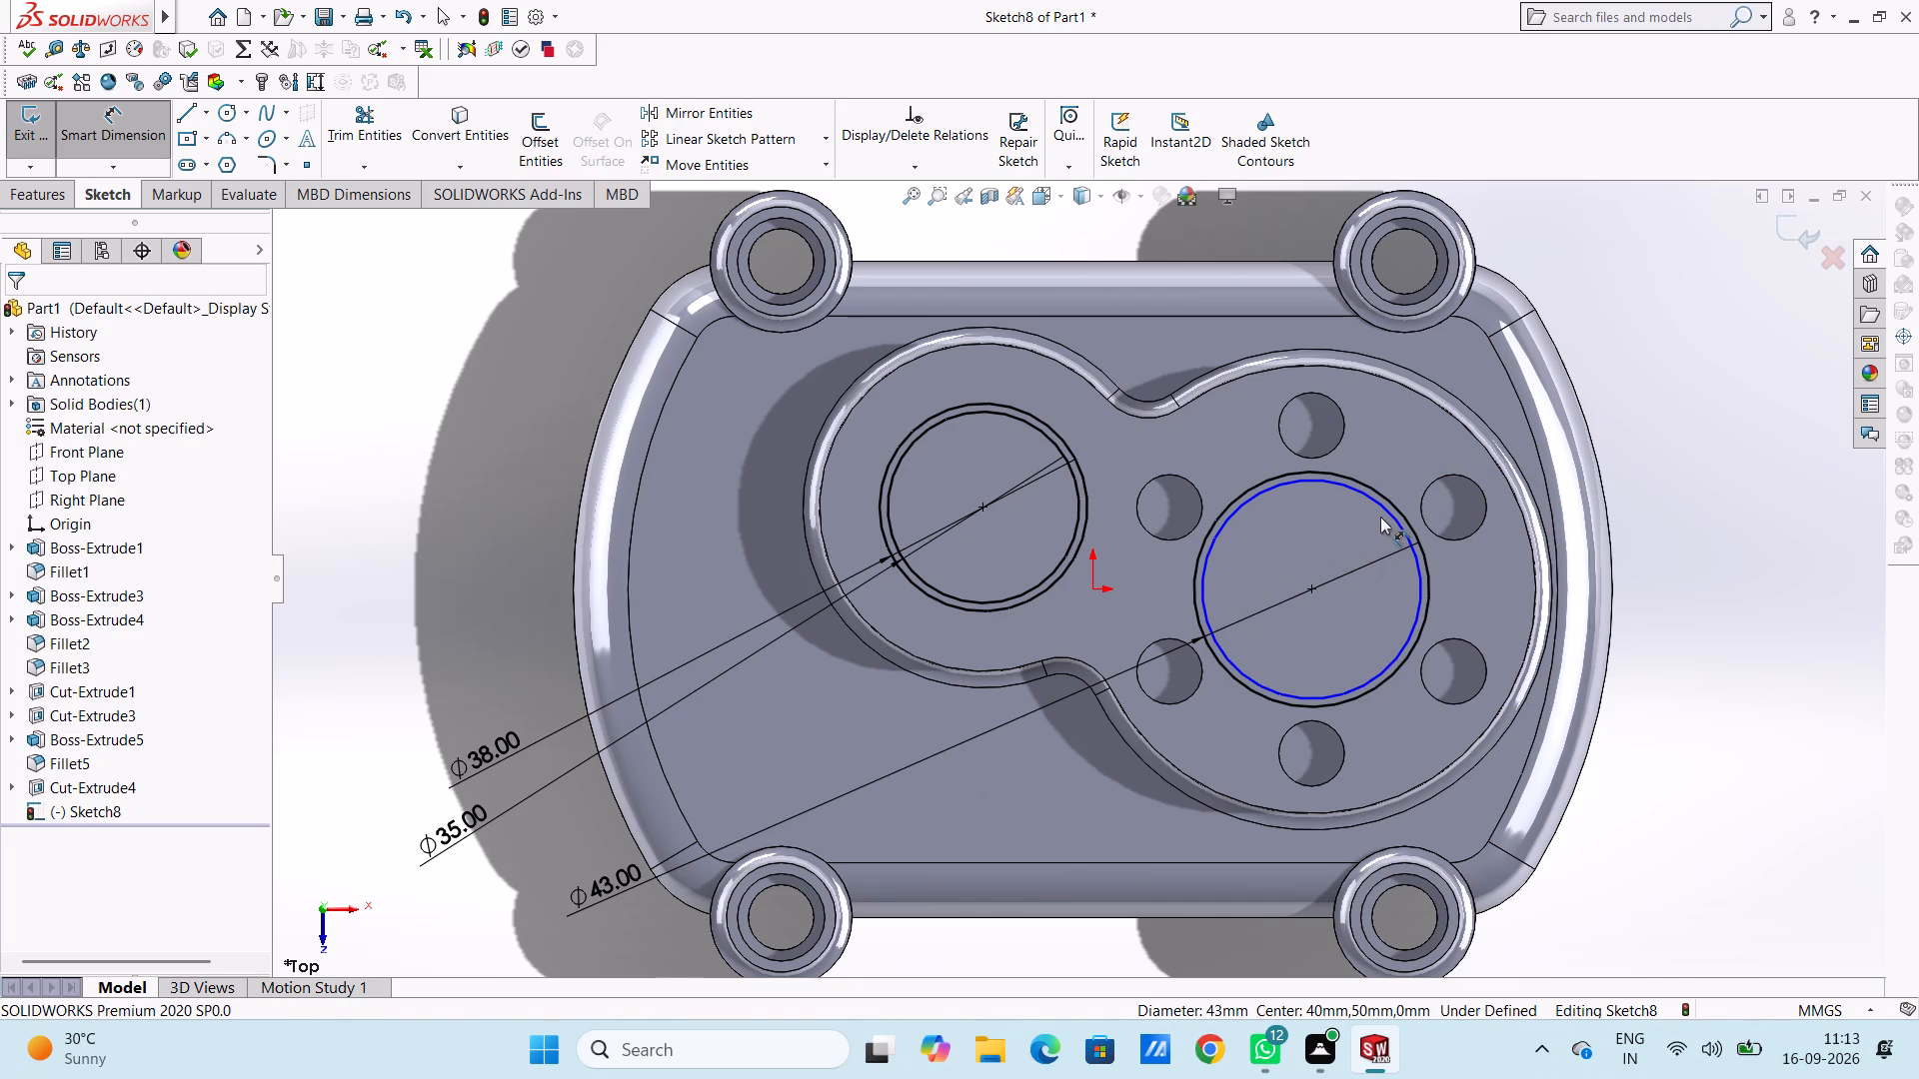
click(1382, 513)
click(1711, 293)
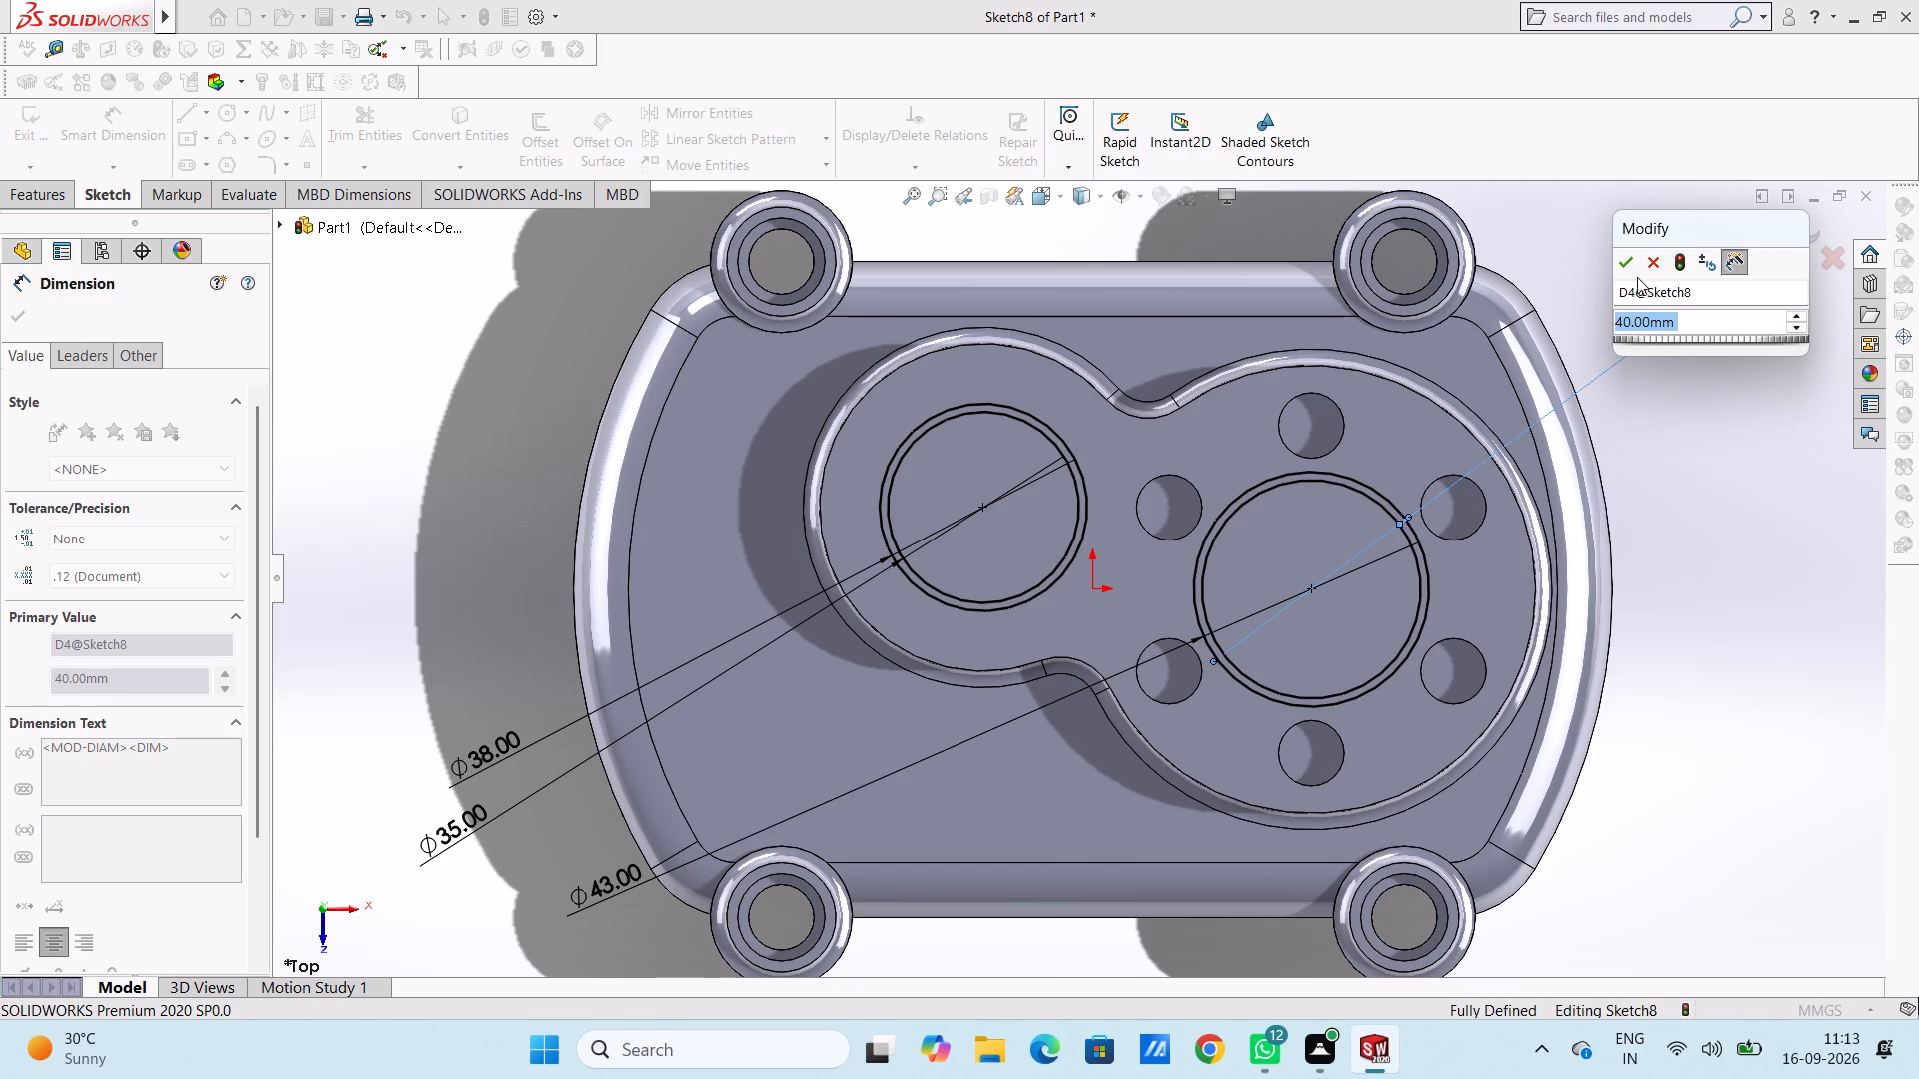
click(1630, 271)
click(1719, 530)
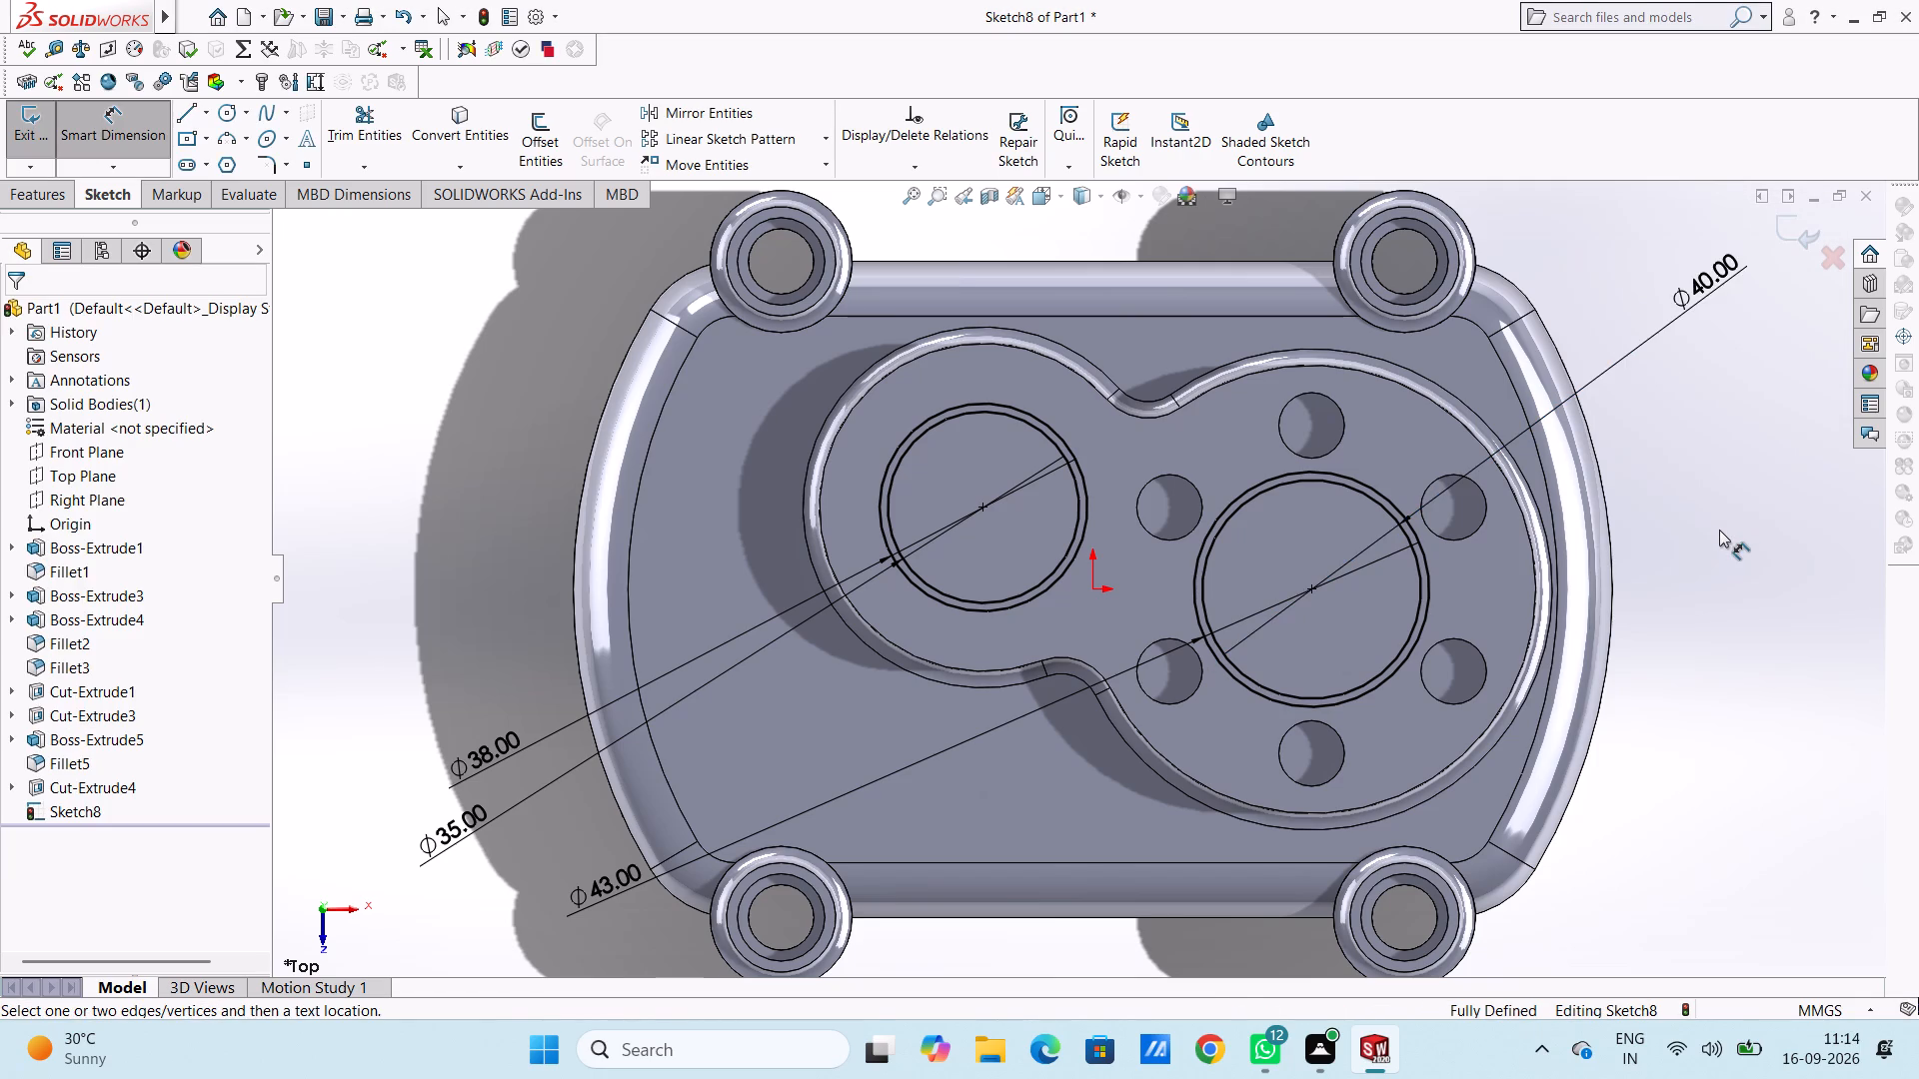
key(Escape)
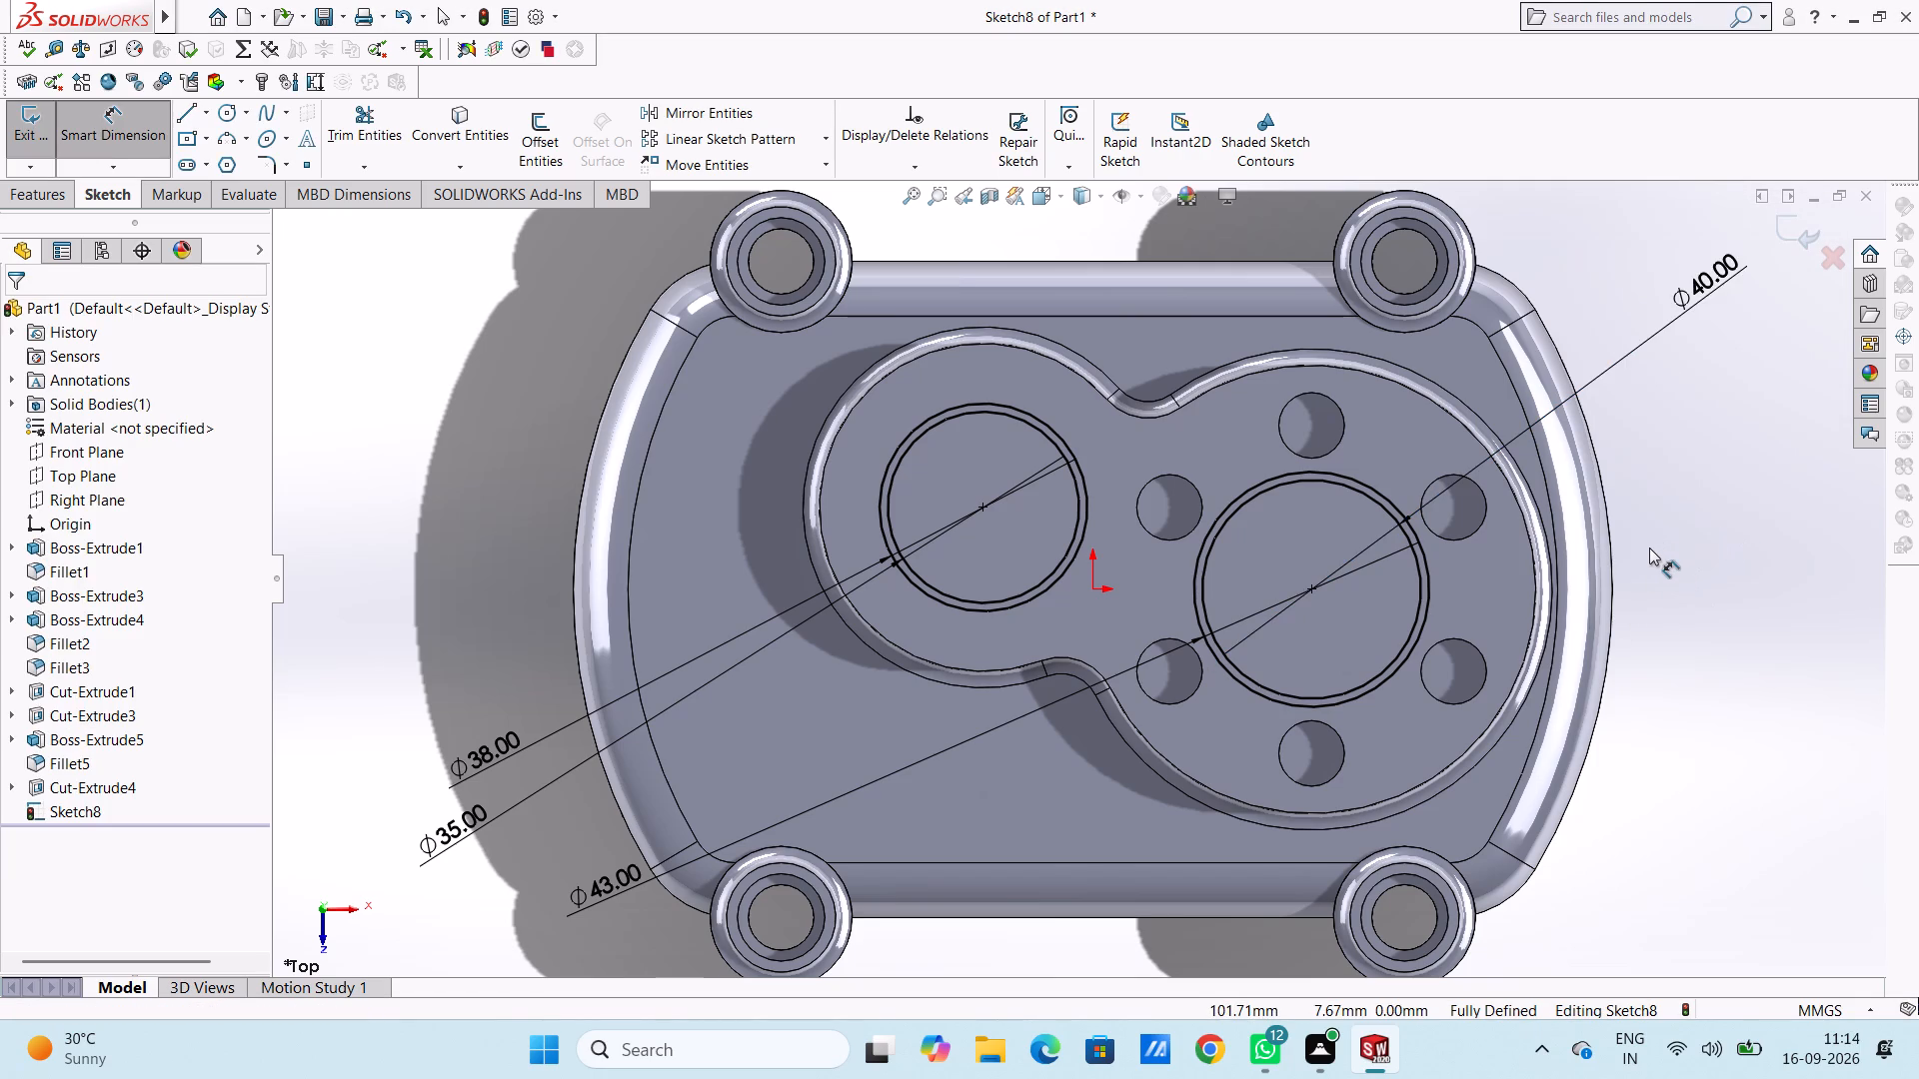
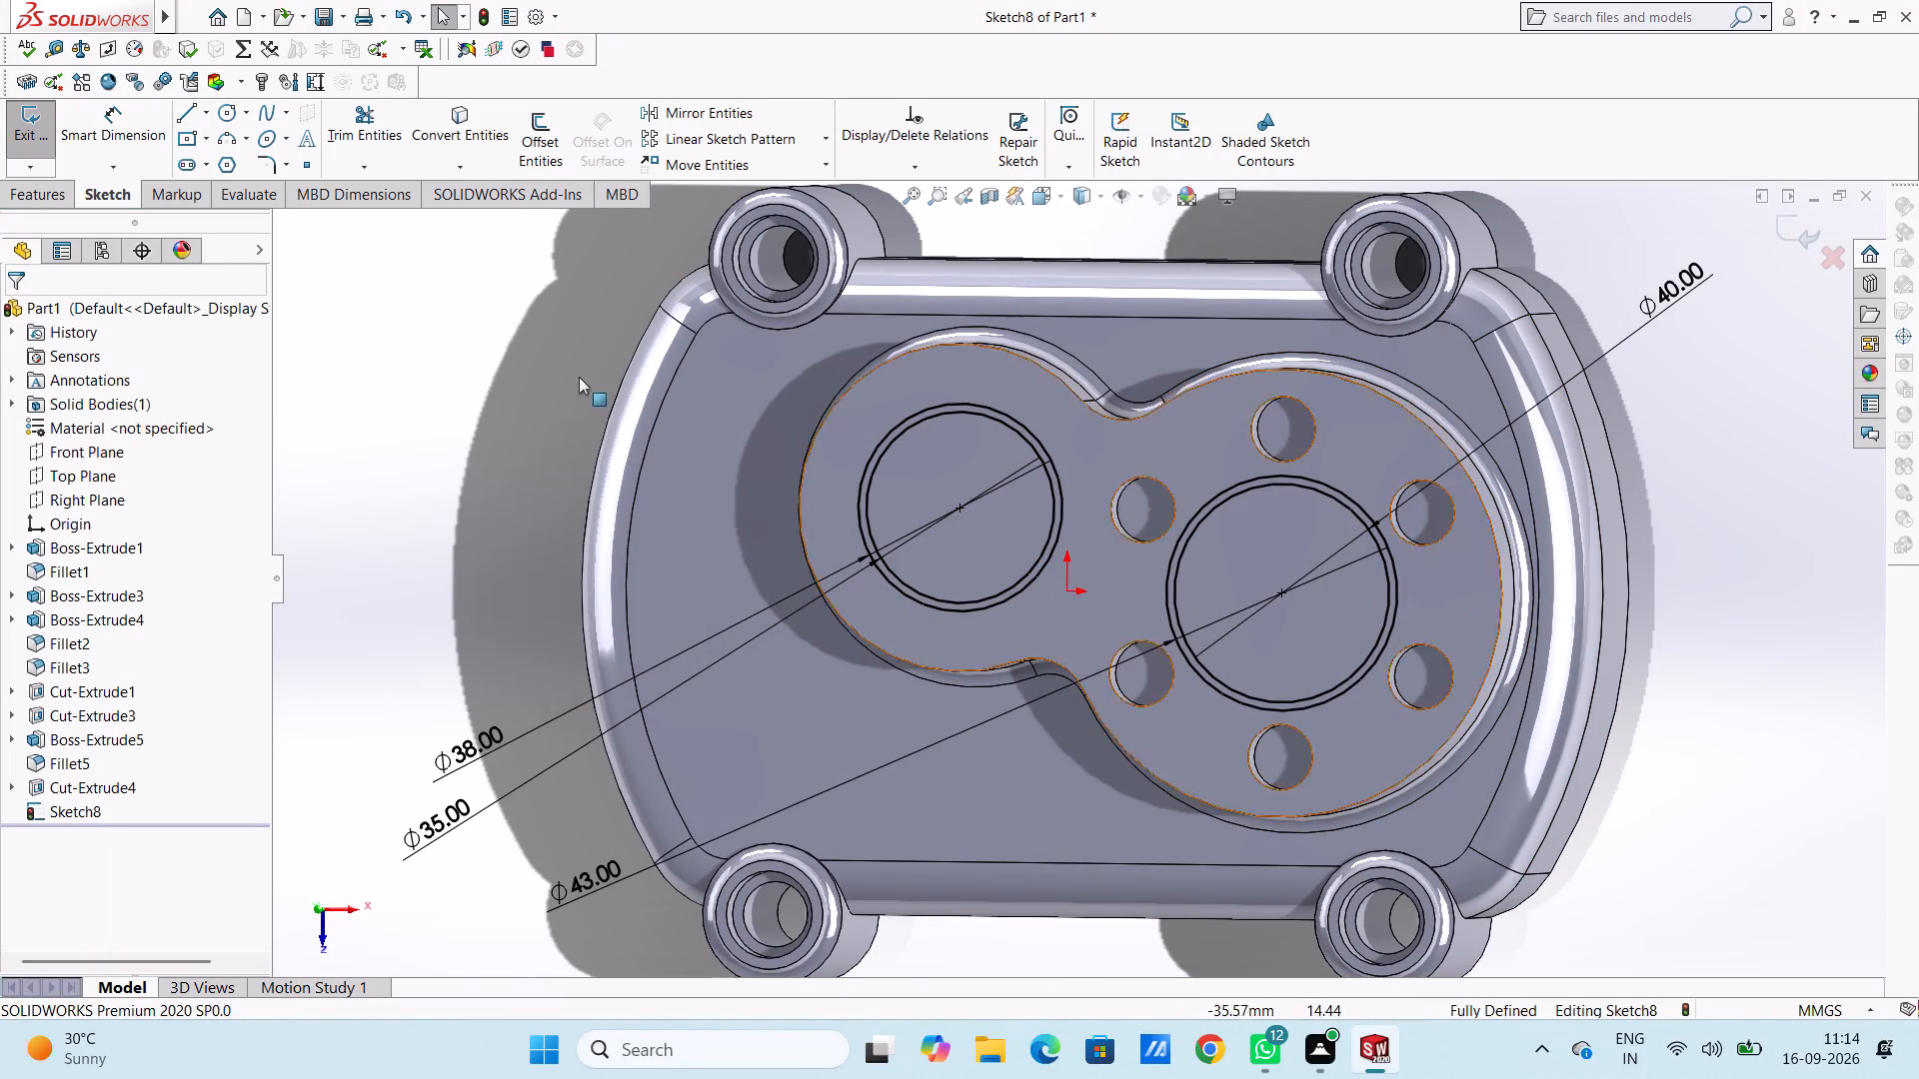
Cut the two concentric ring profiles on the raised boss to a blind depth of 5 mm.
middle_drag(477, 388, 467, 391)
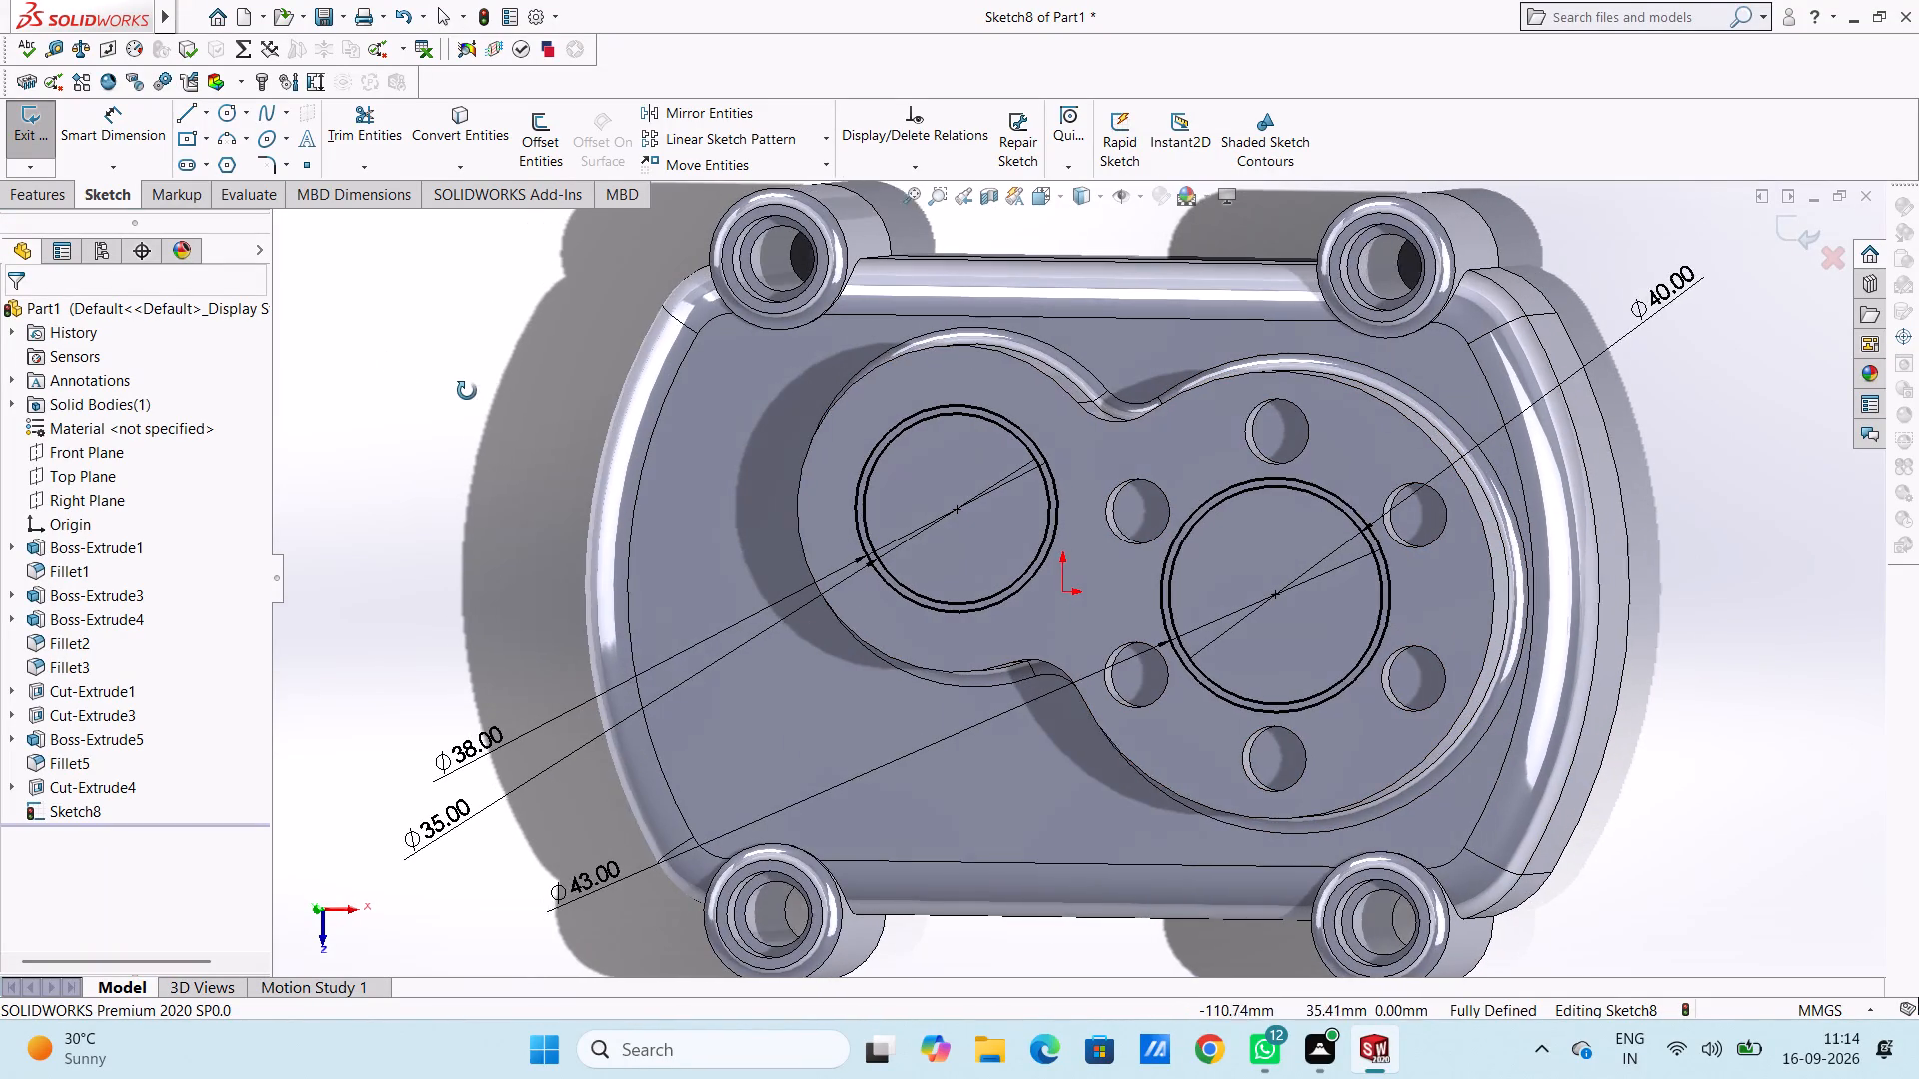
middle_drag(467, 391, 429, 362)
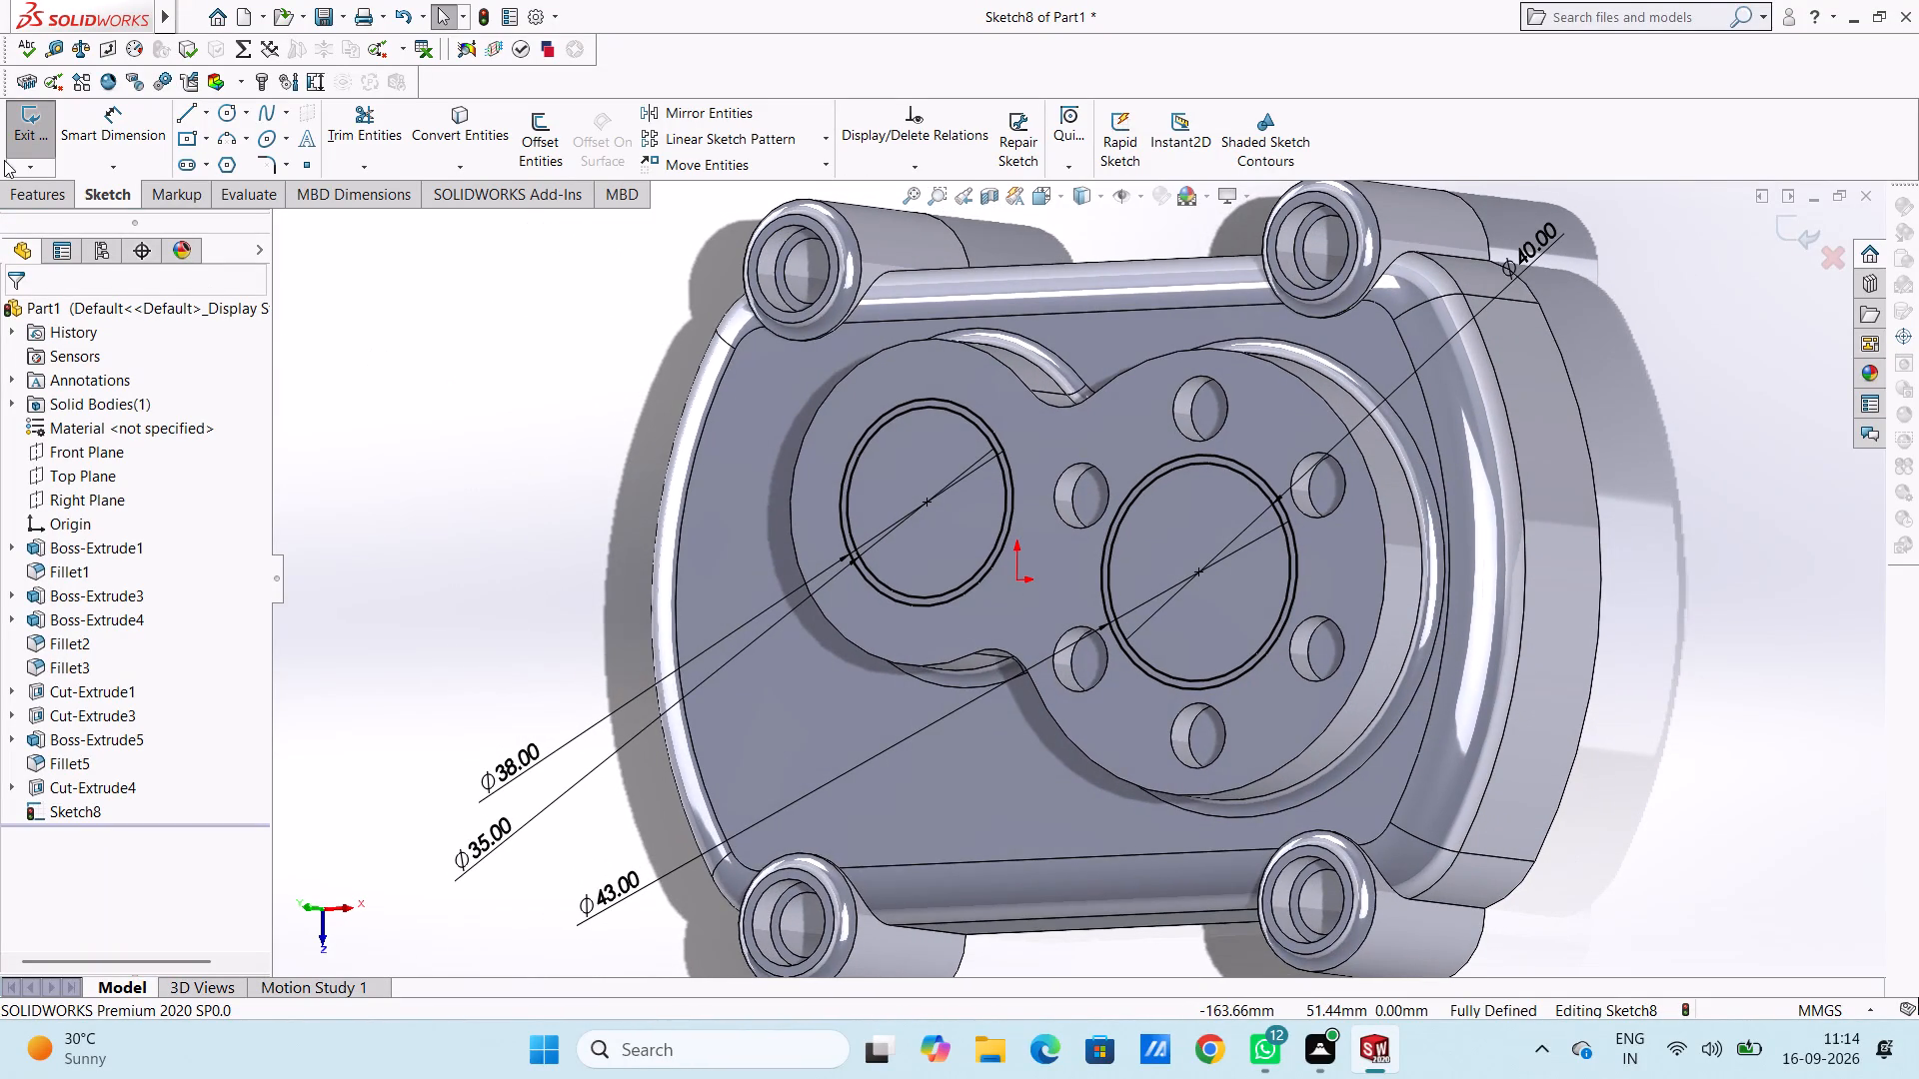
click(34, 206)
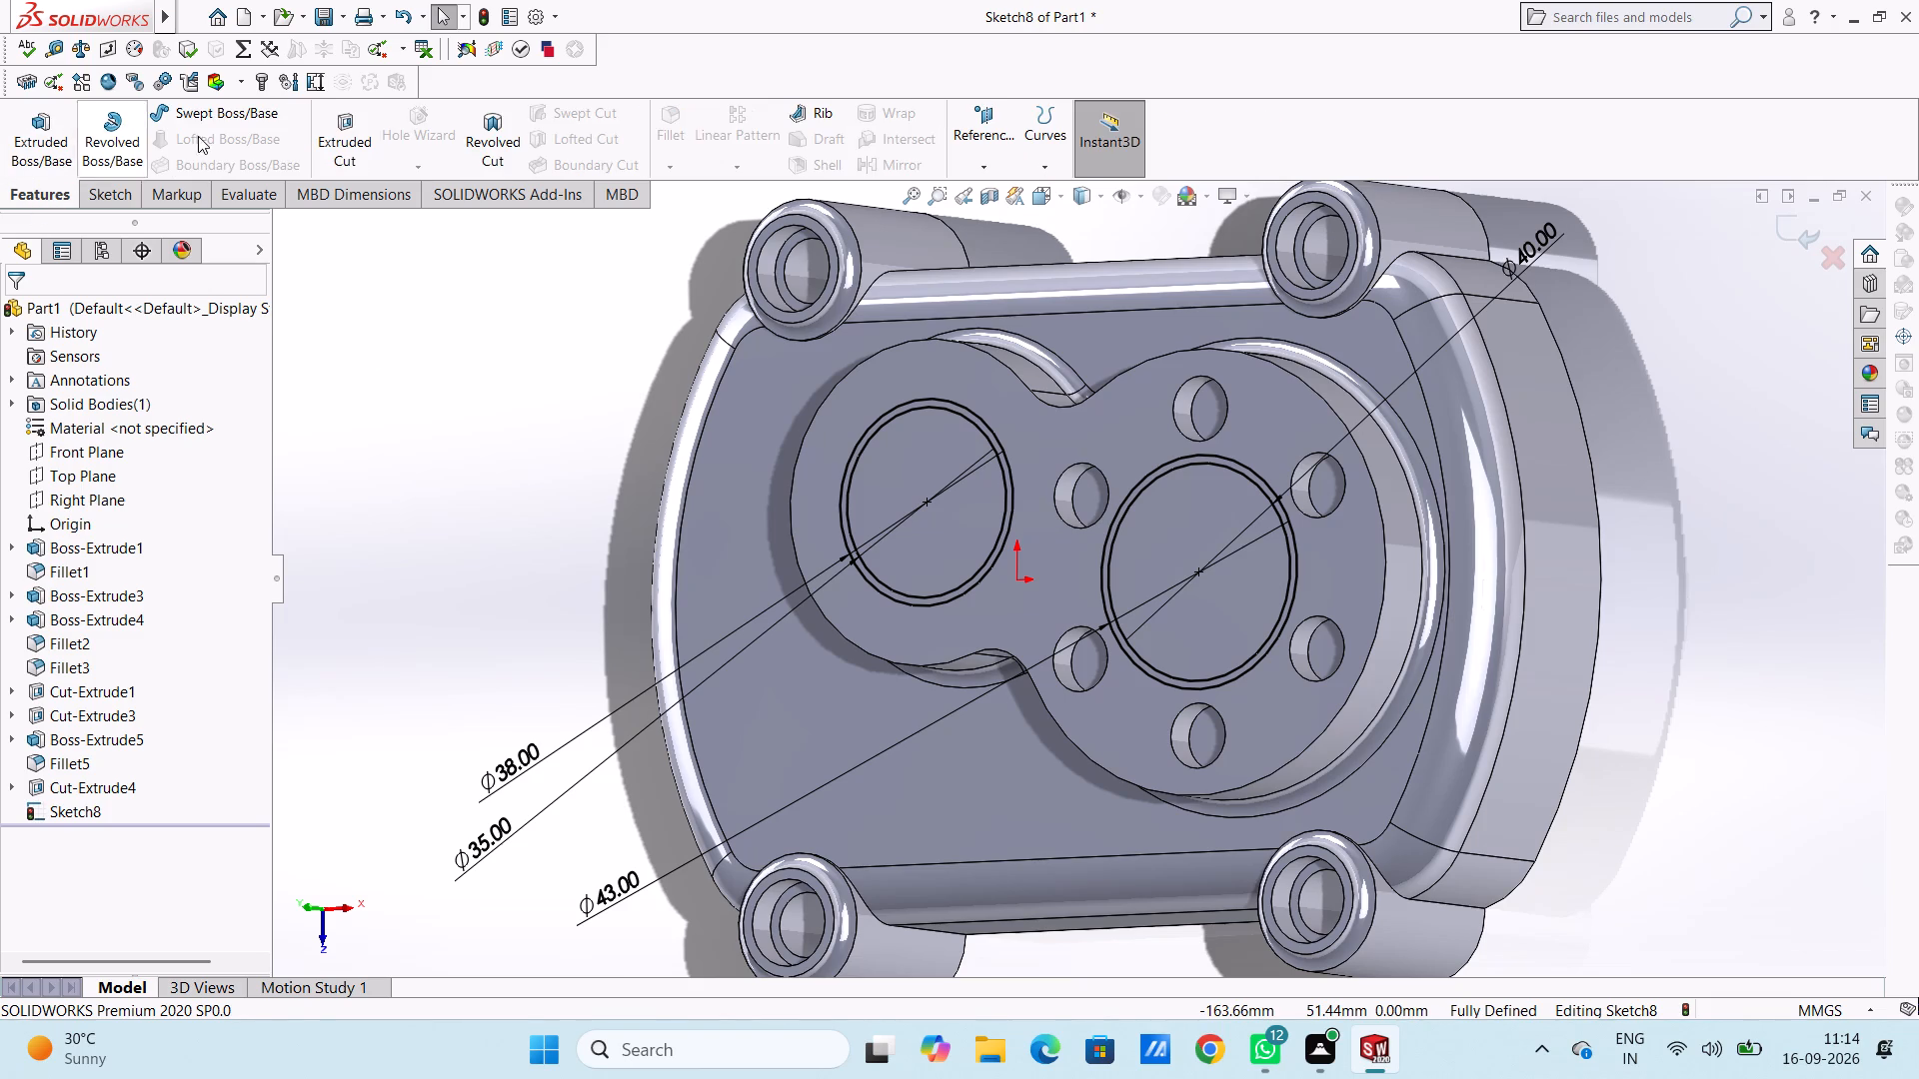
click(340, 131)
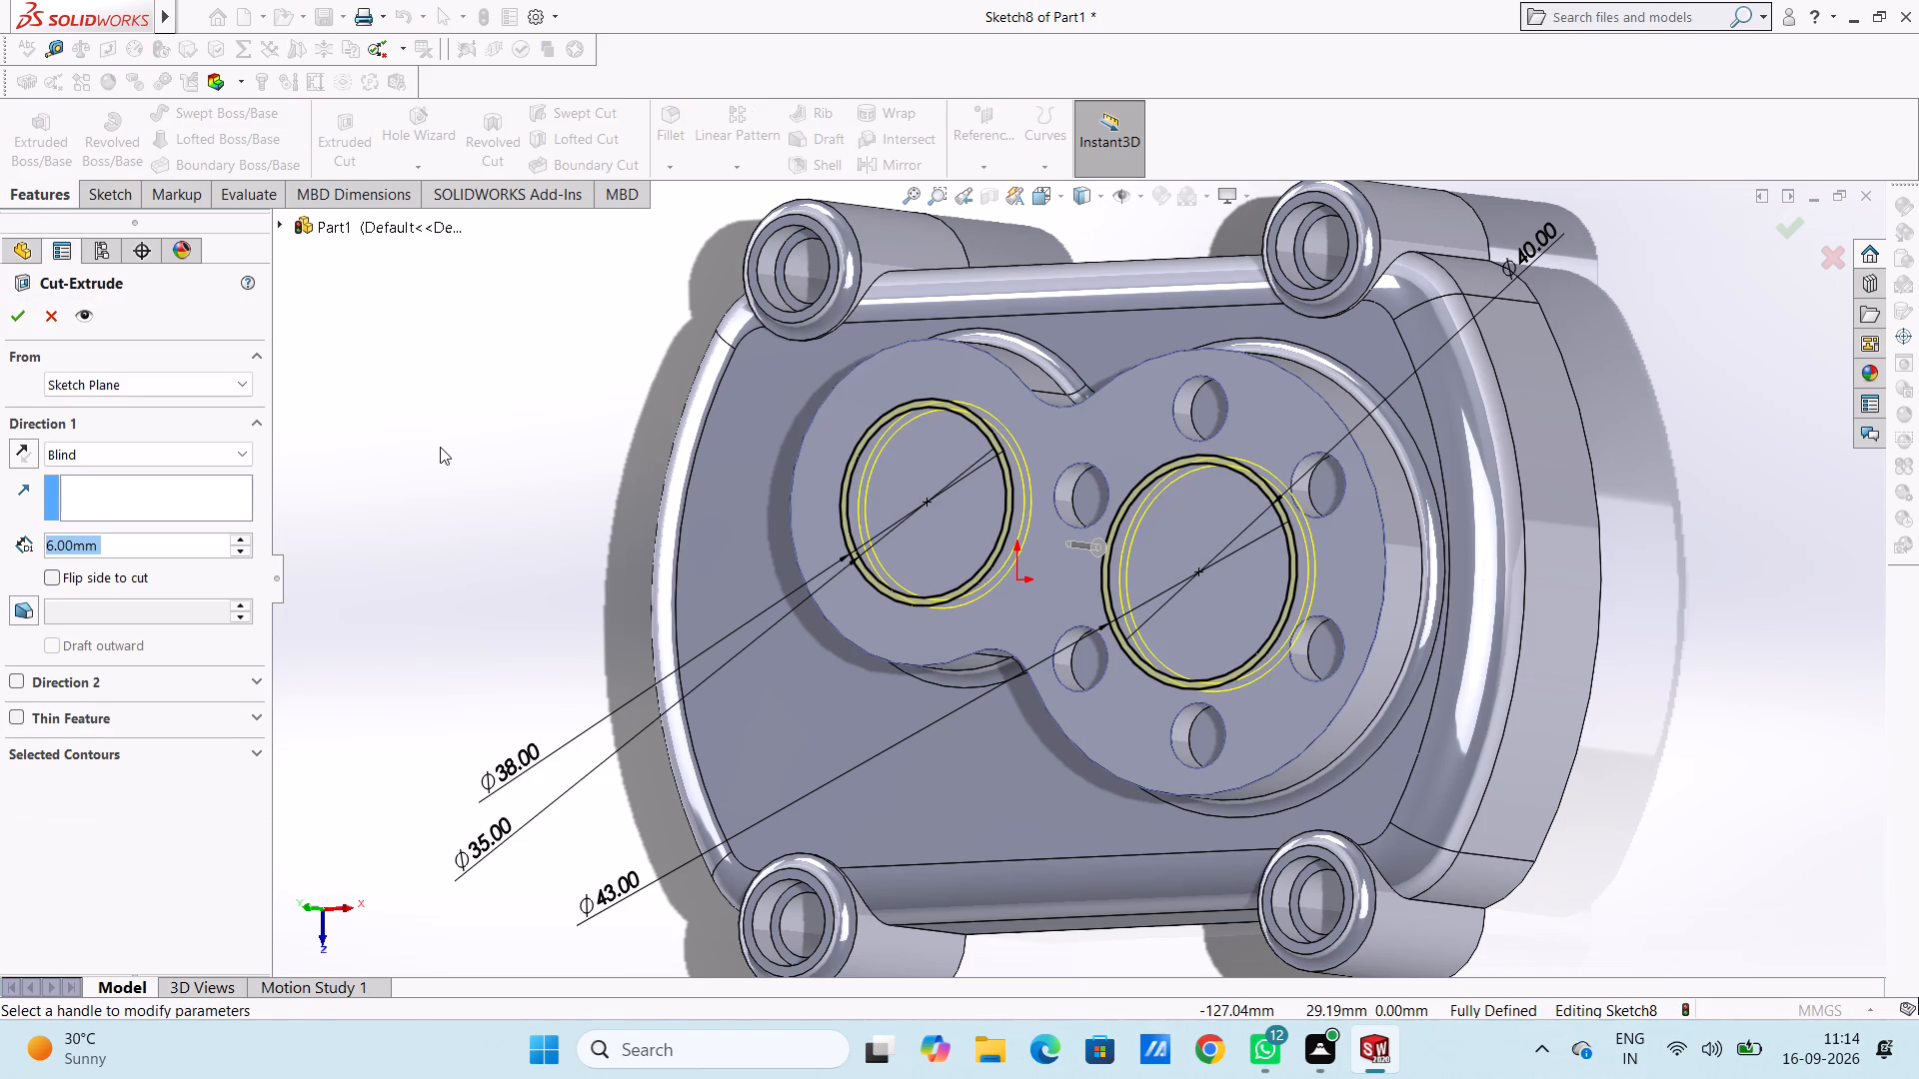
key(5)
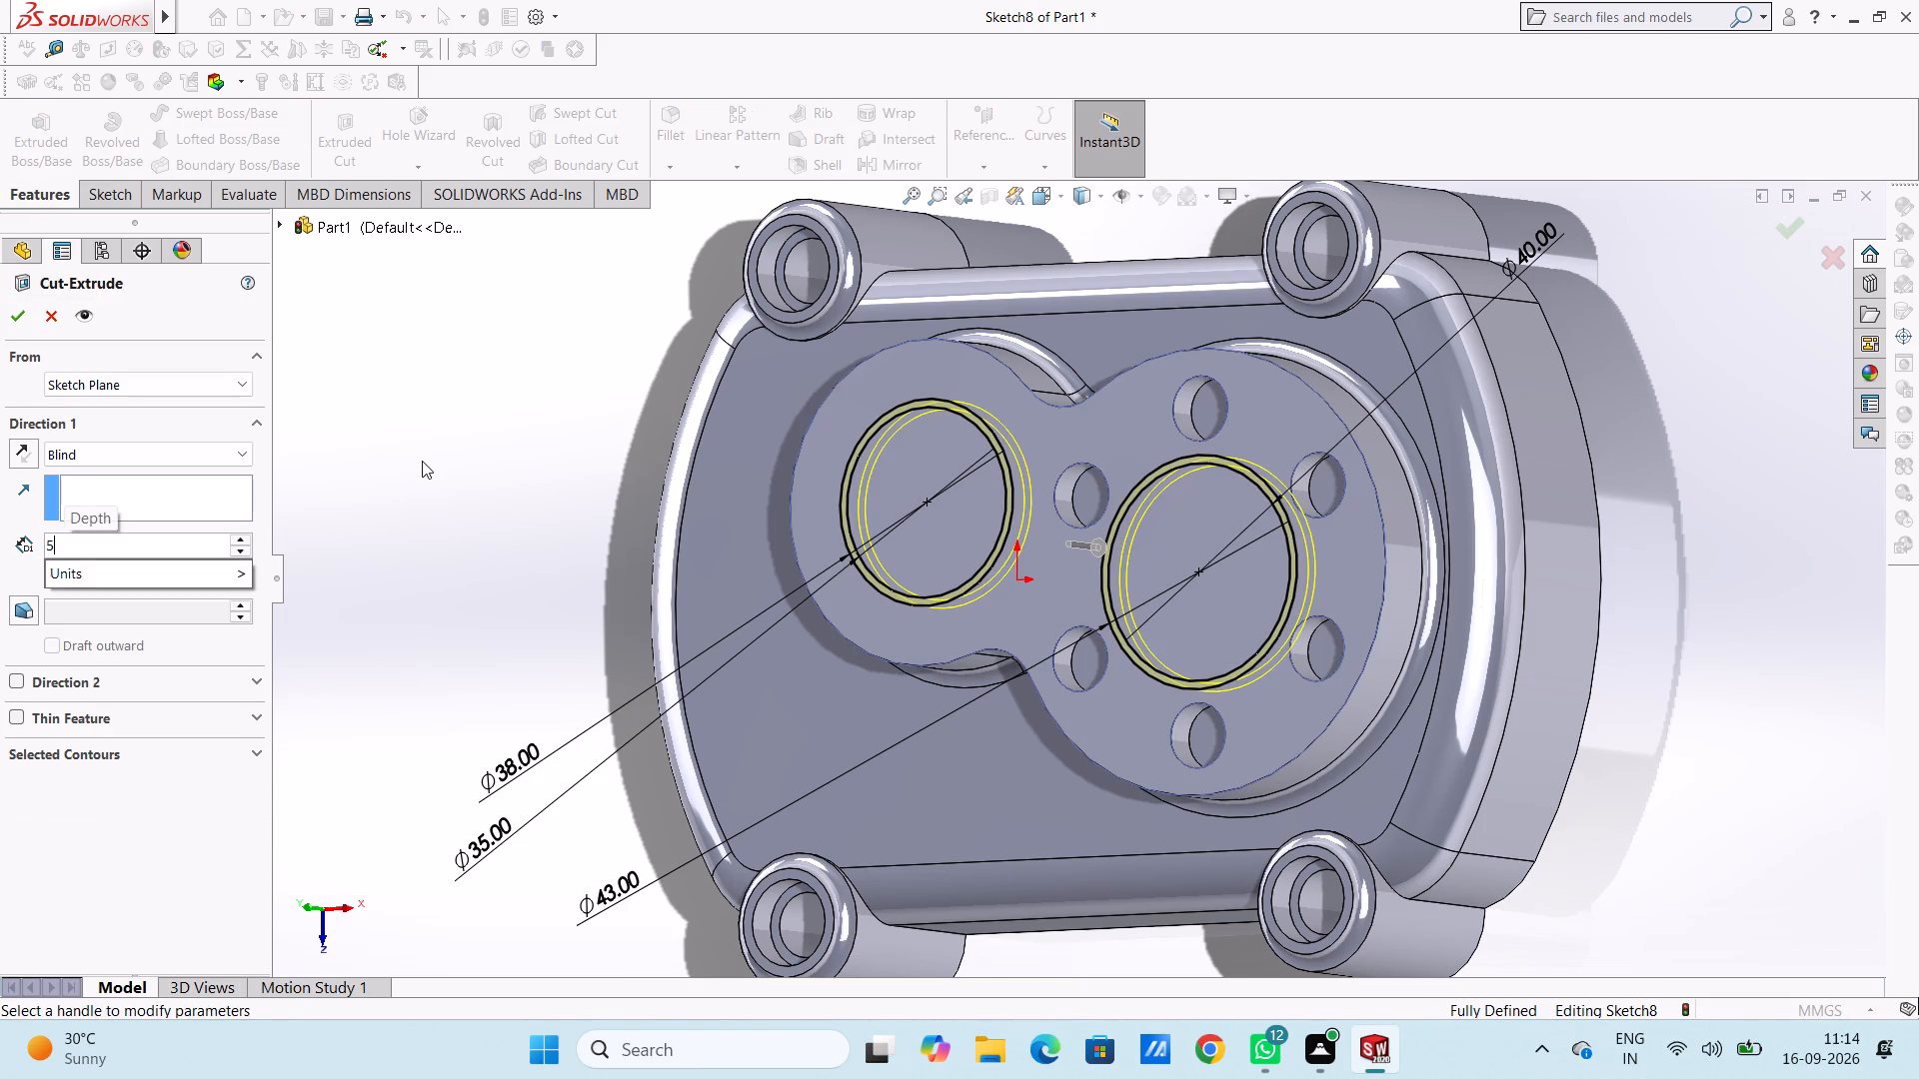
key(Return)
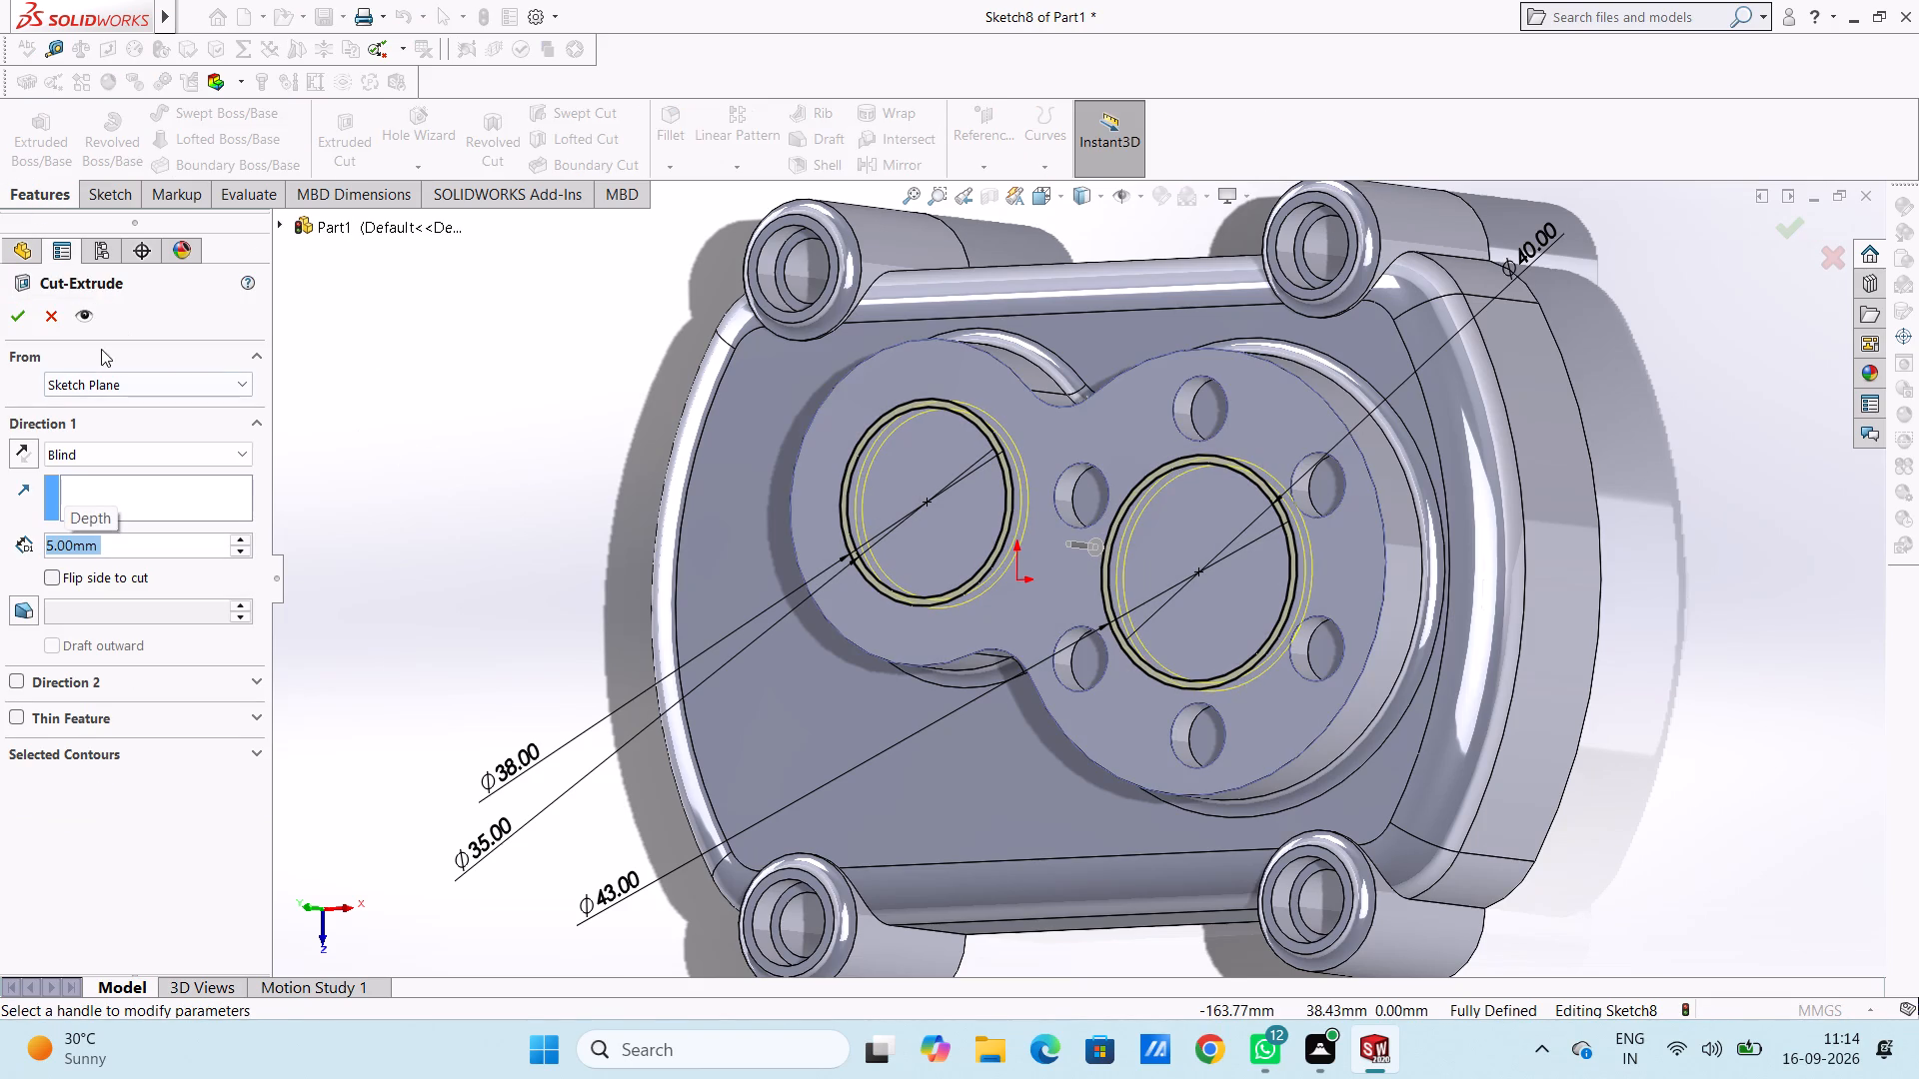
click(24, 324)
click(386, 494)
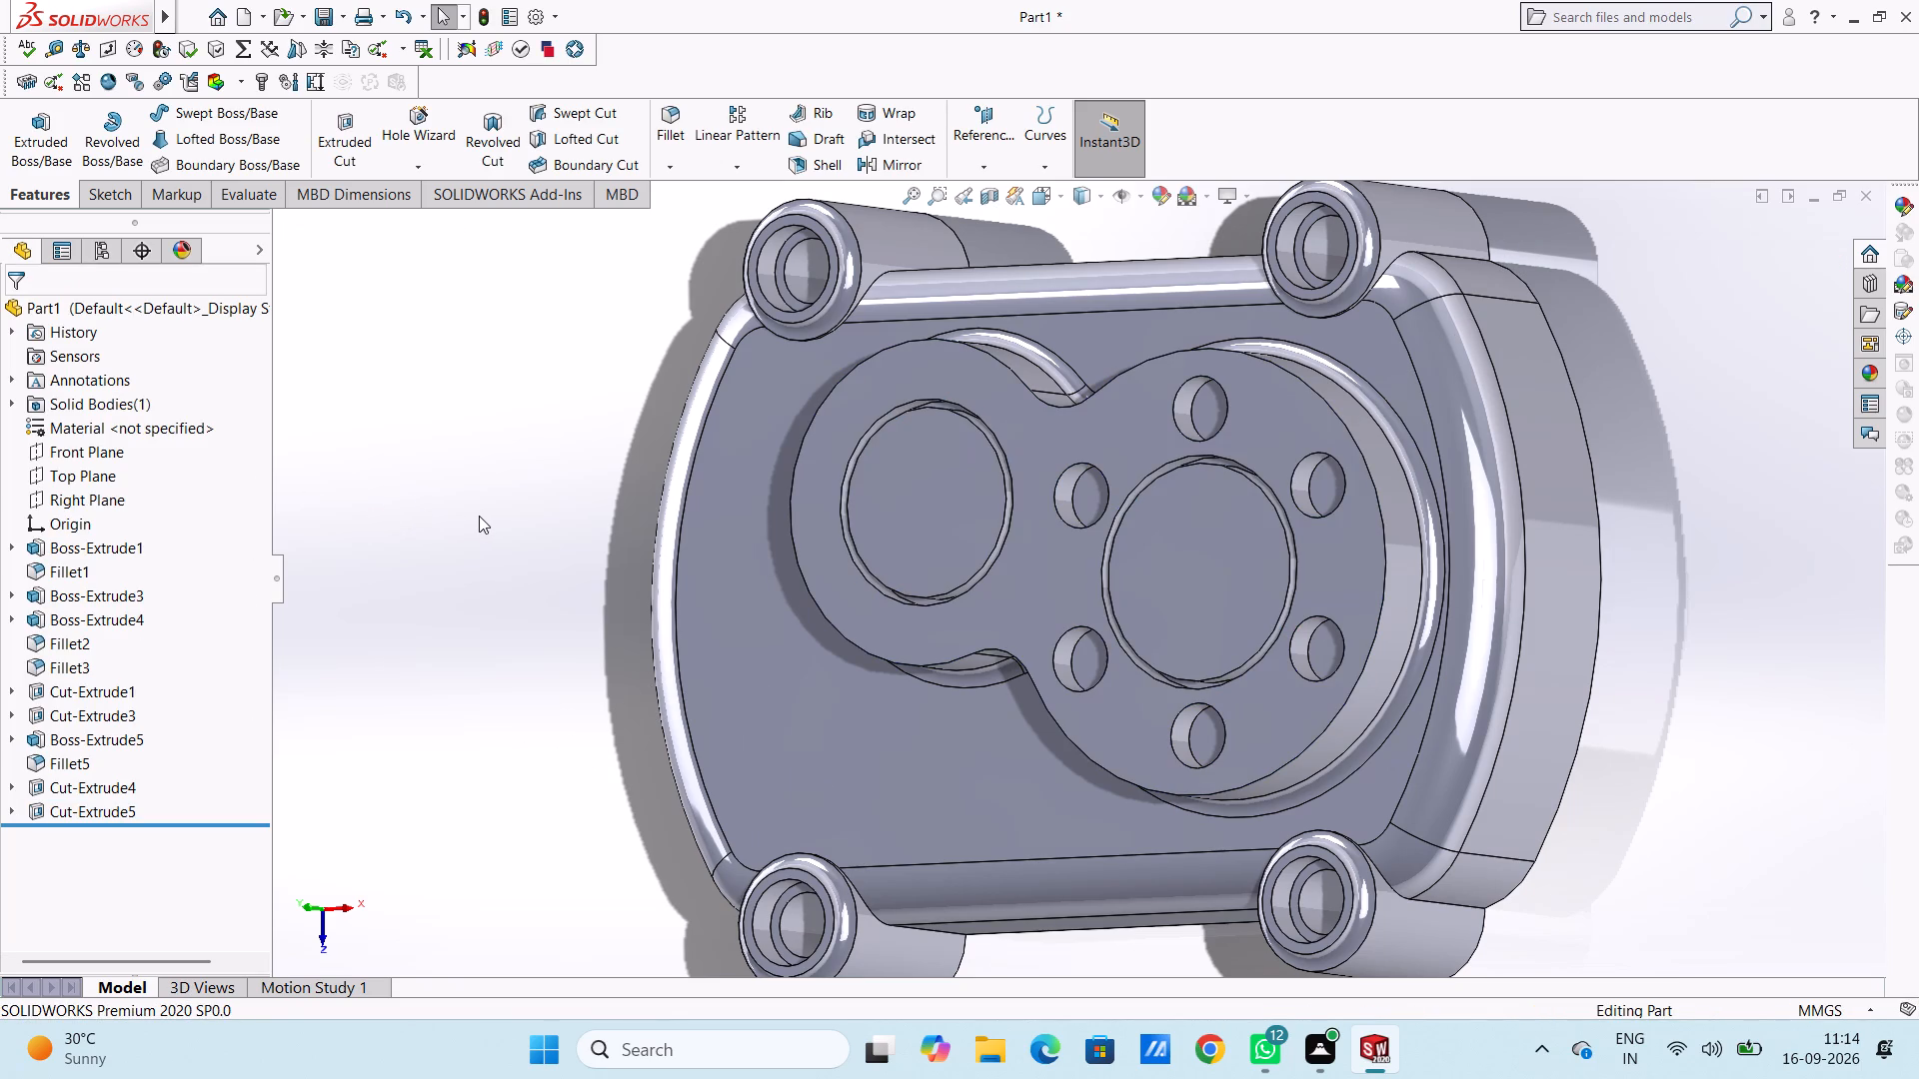
Examine the ring grooves on the raised boss from several angles.
middle_drag(480, 517, 550, 550)
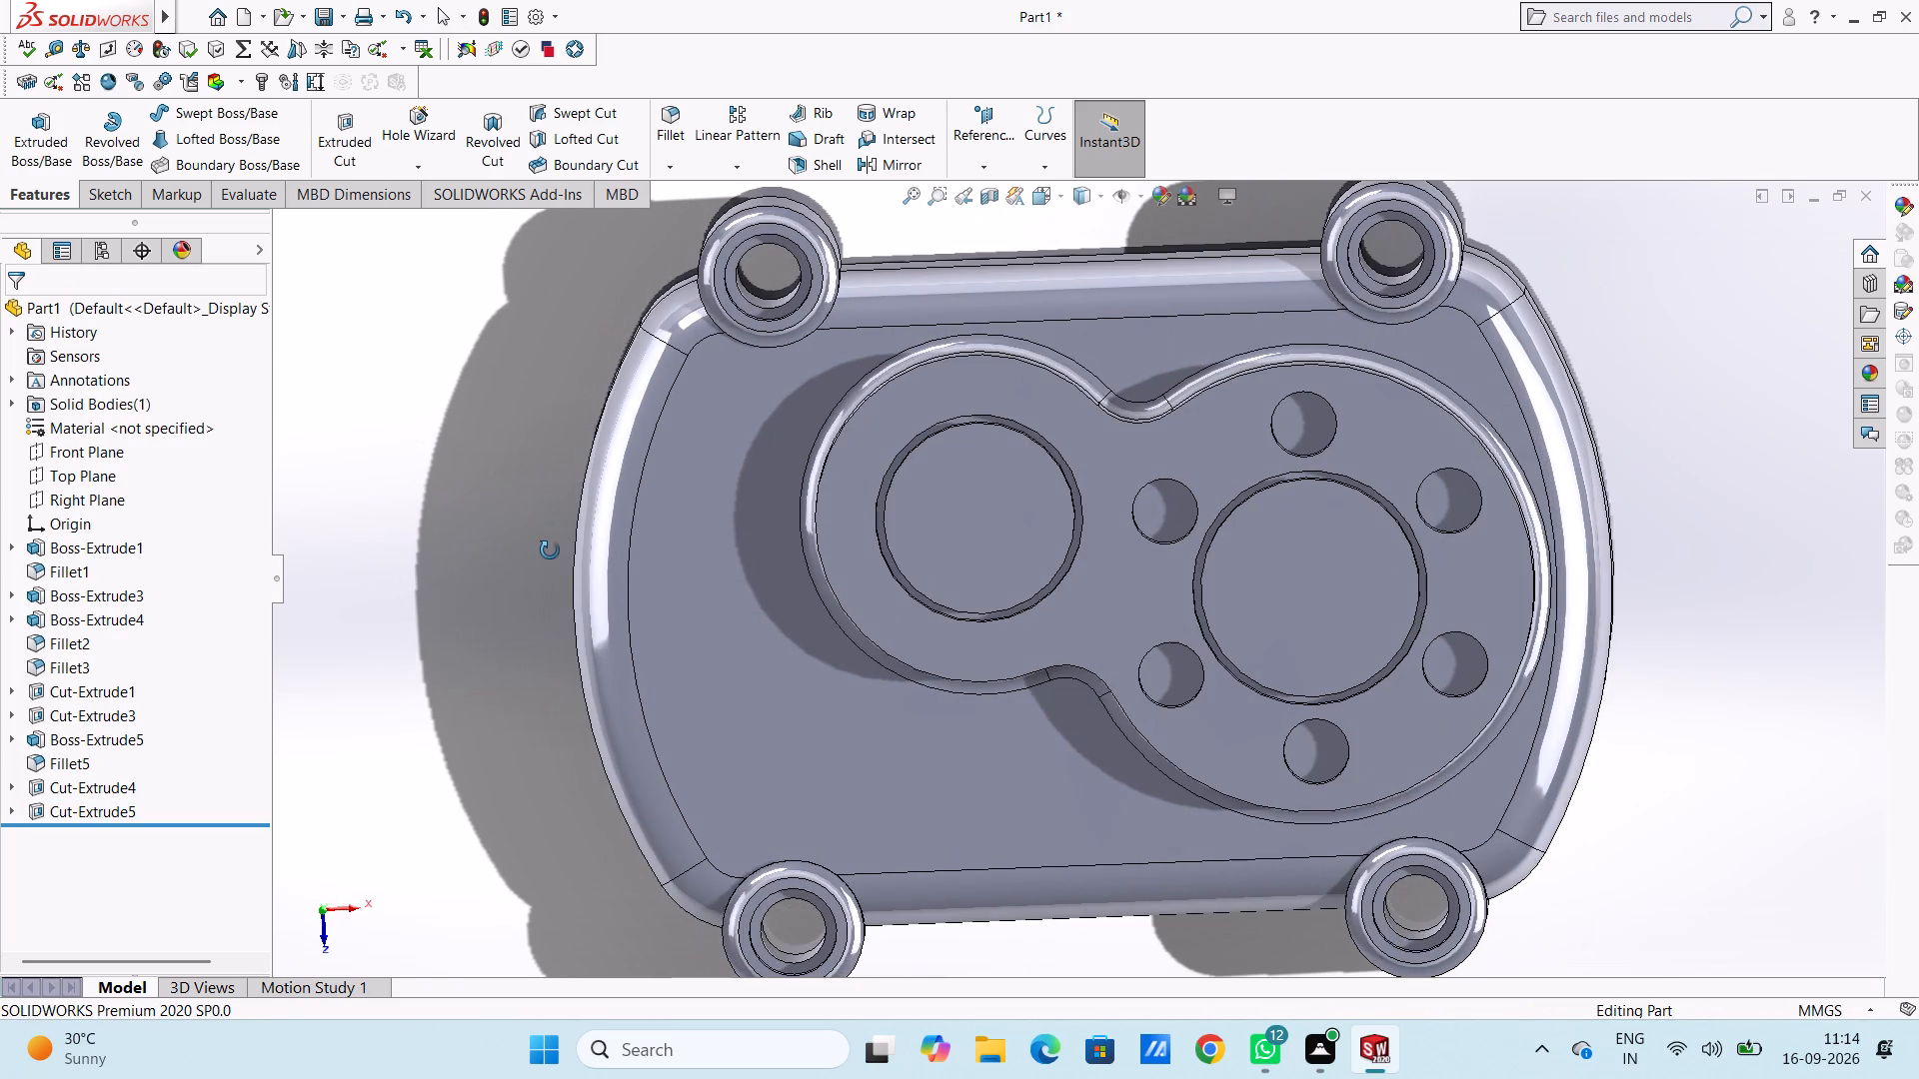
middle_drag(550, 550, 447, 499)
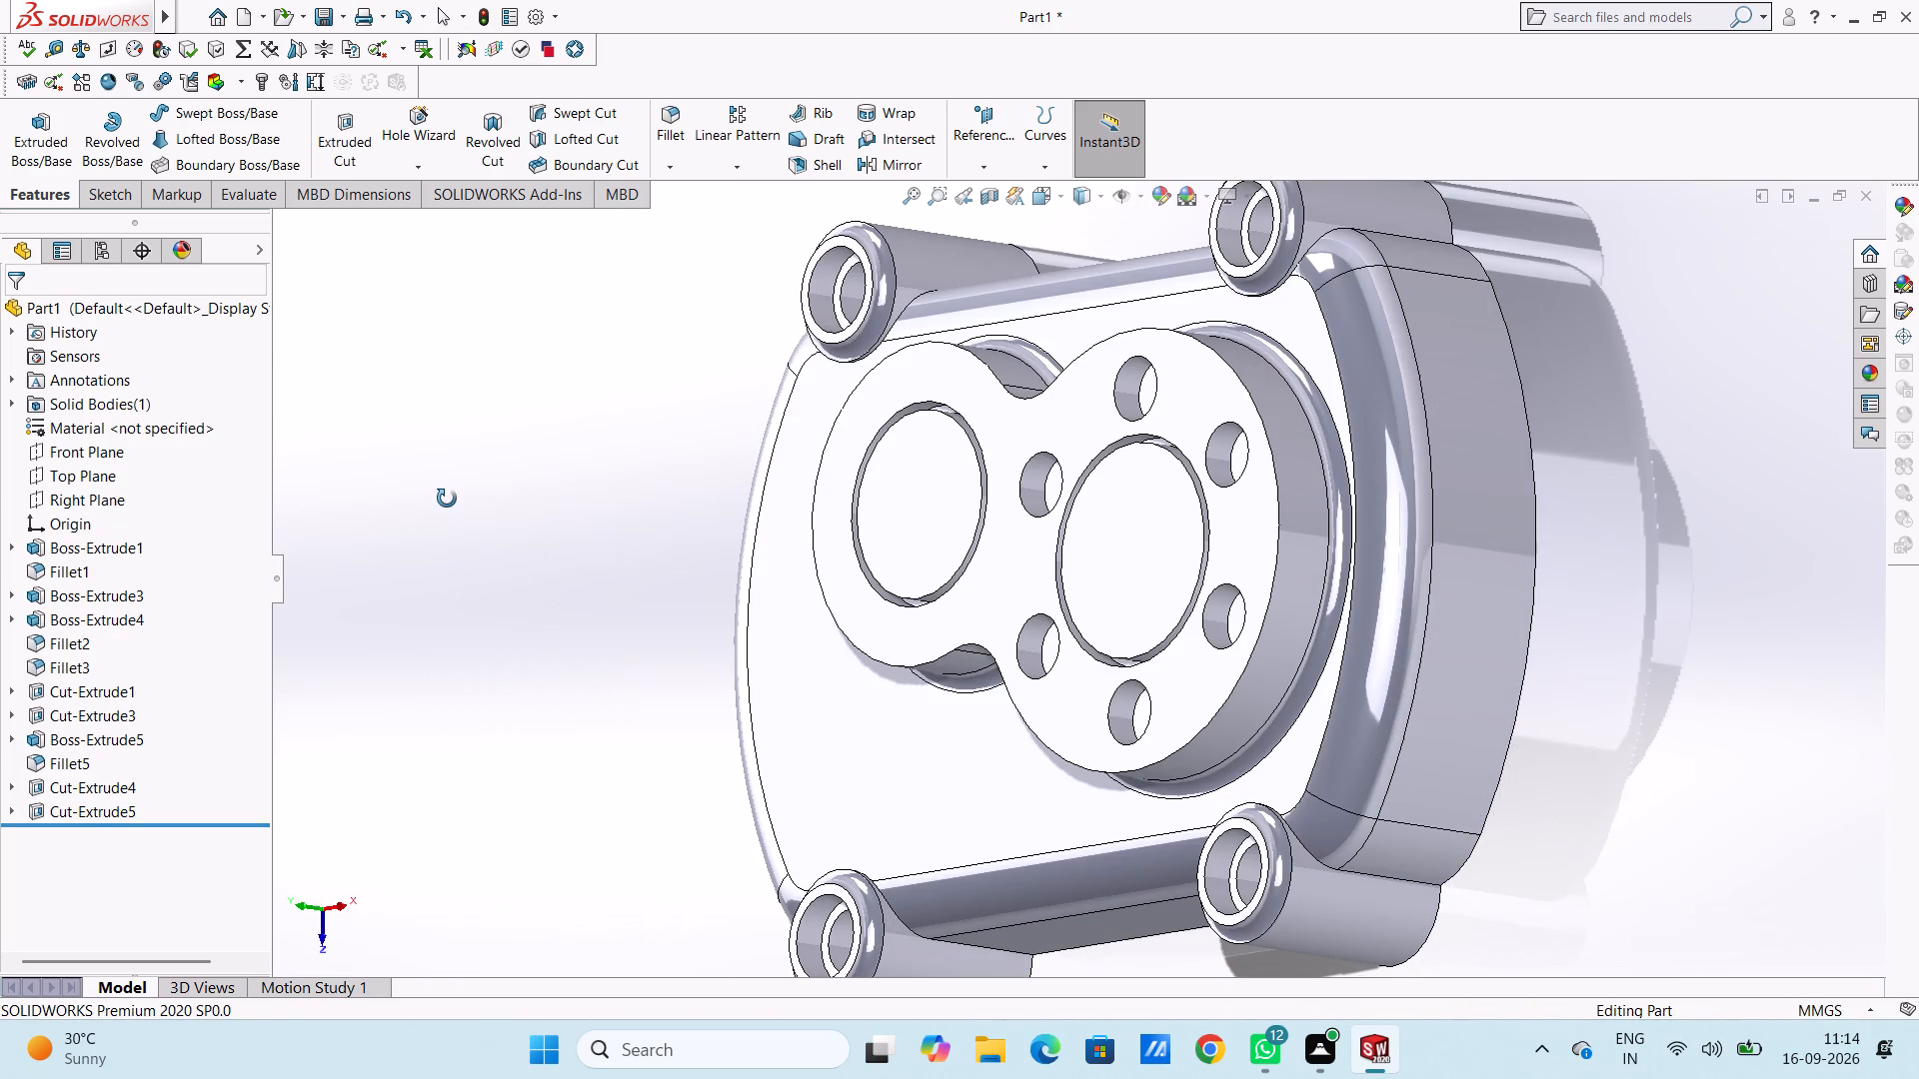
middle_drag(447, 499, 452, 503)
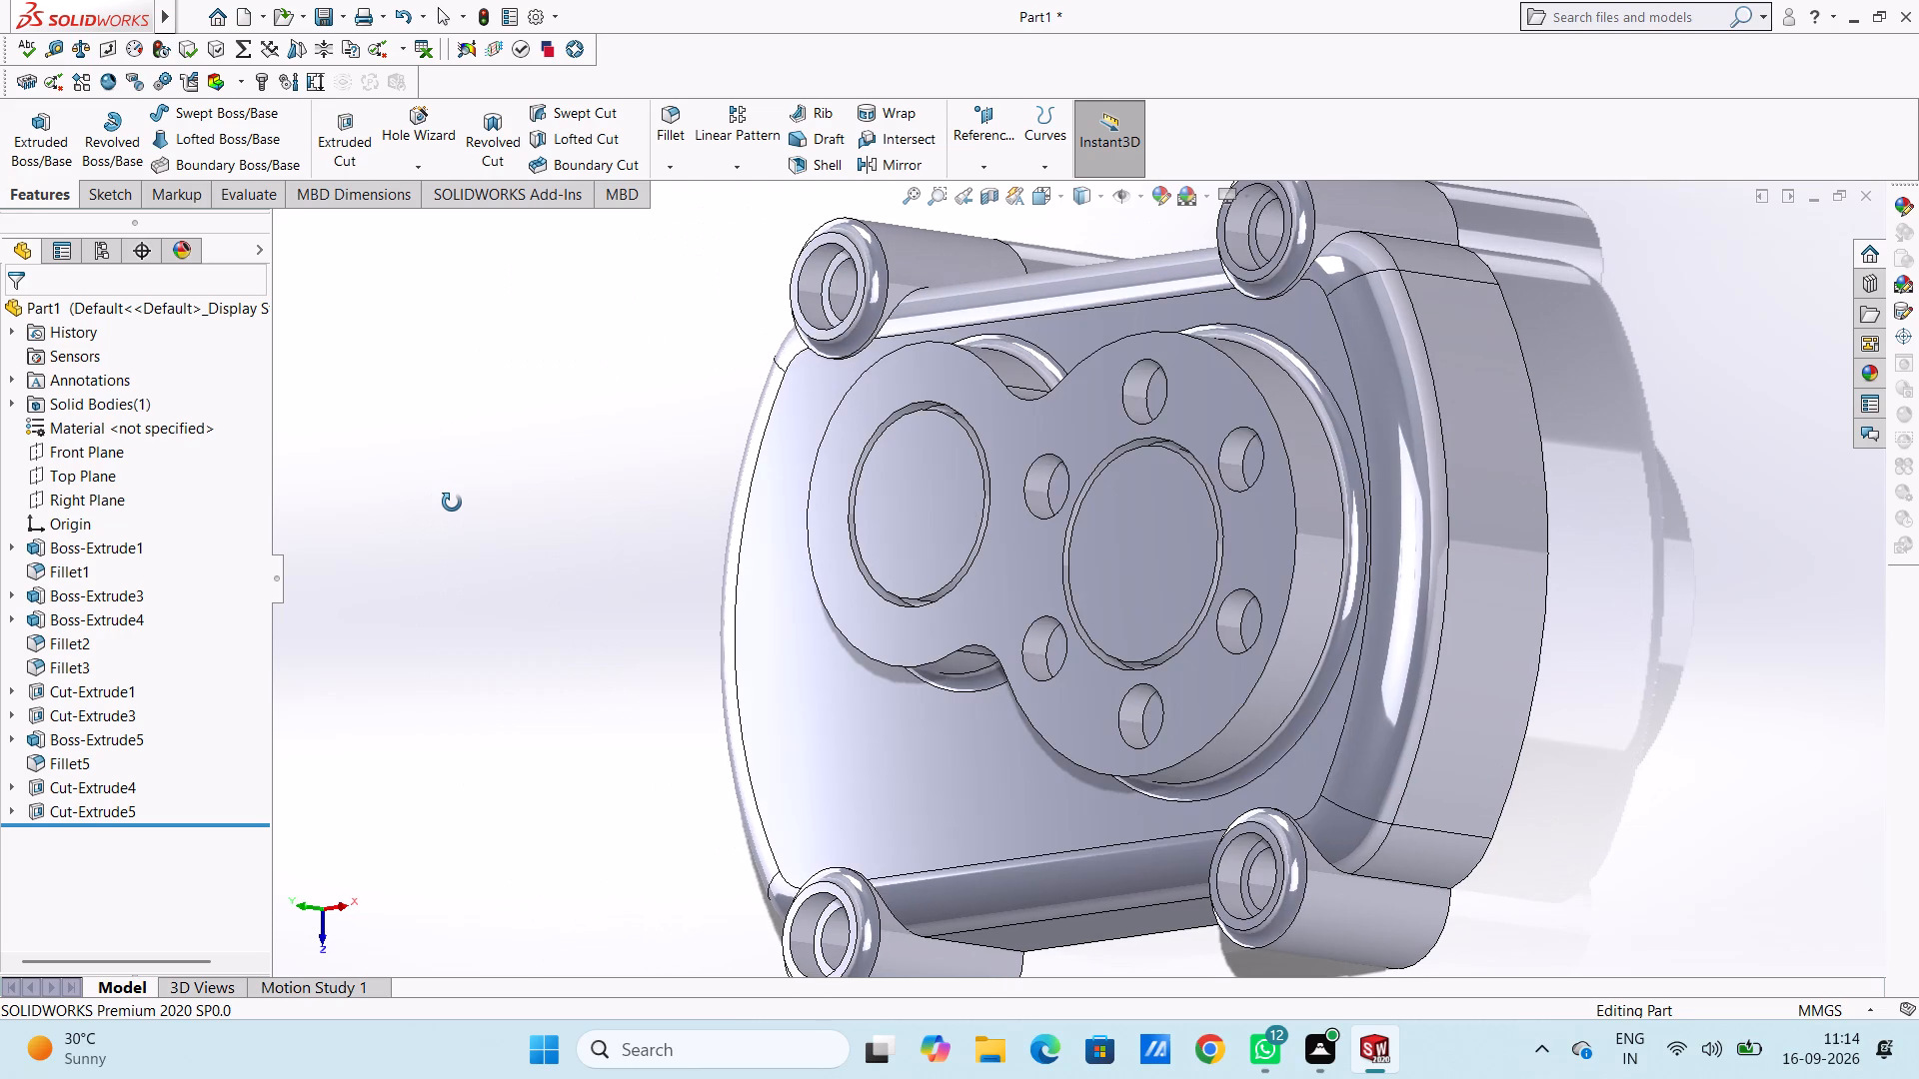
middle_drag(452, 503, 453, 503)
middle_click(454, 504)
middle_click(511, 522)
middle_drag(515, 523, 571, 532)
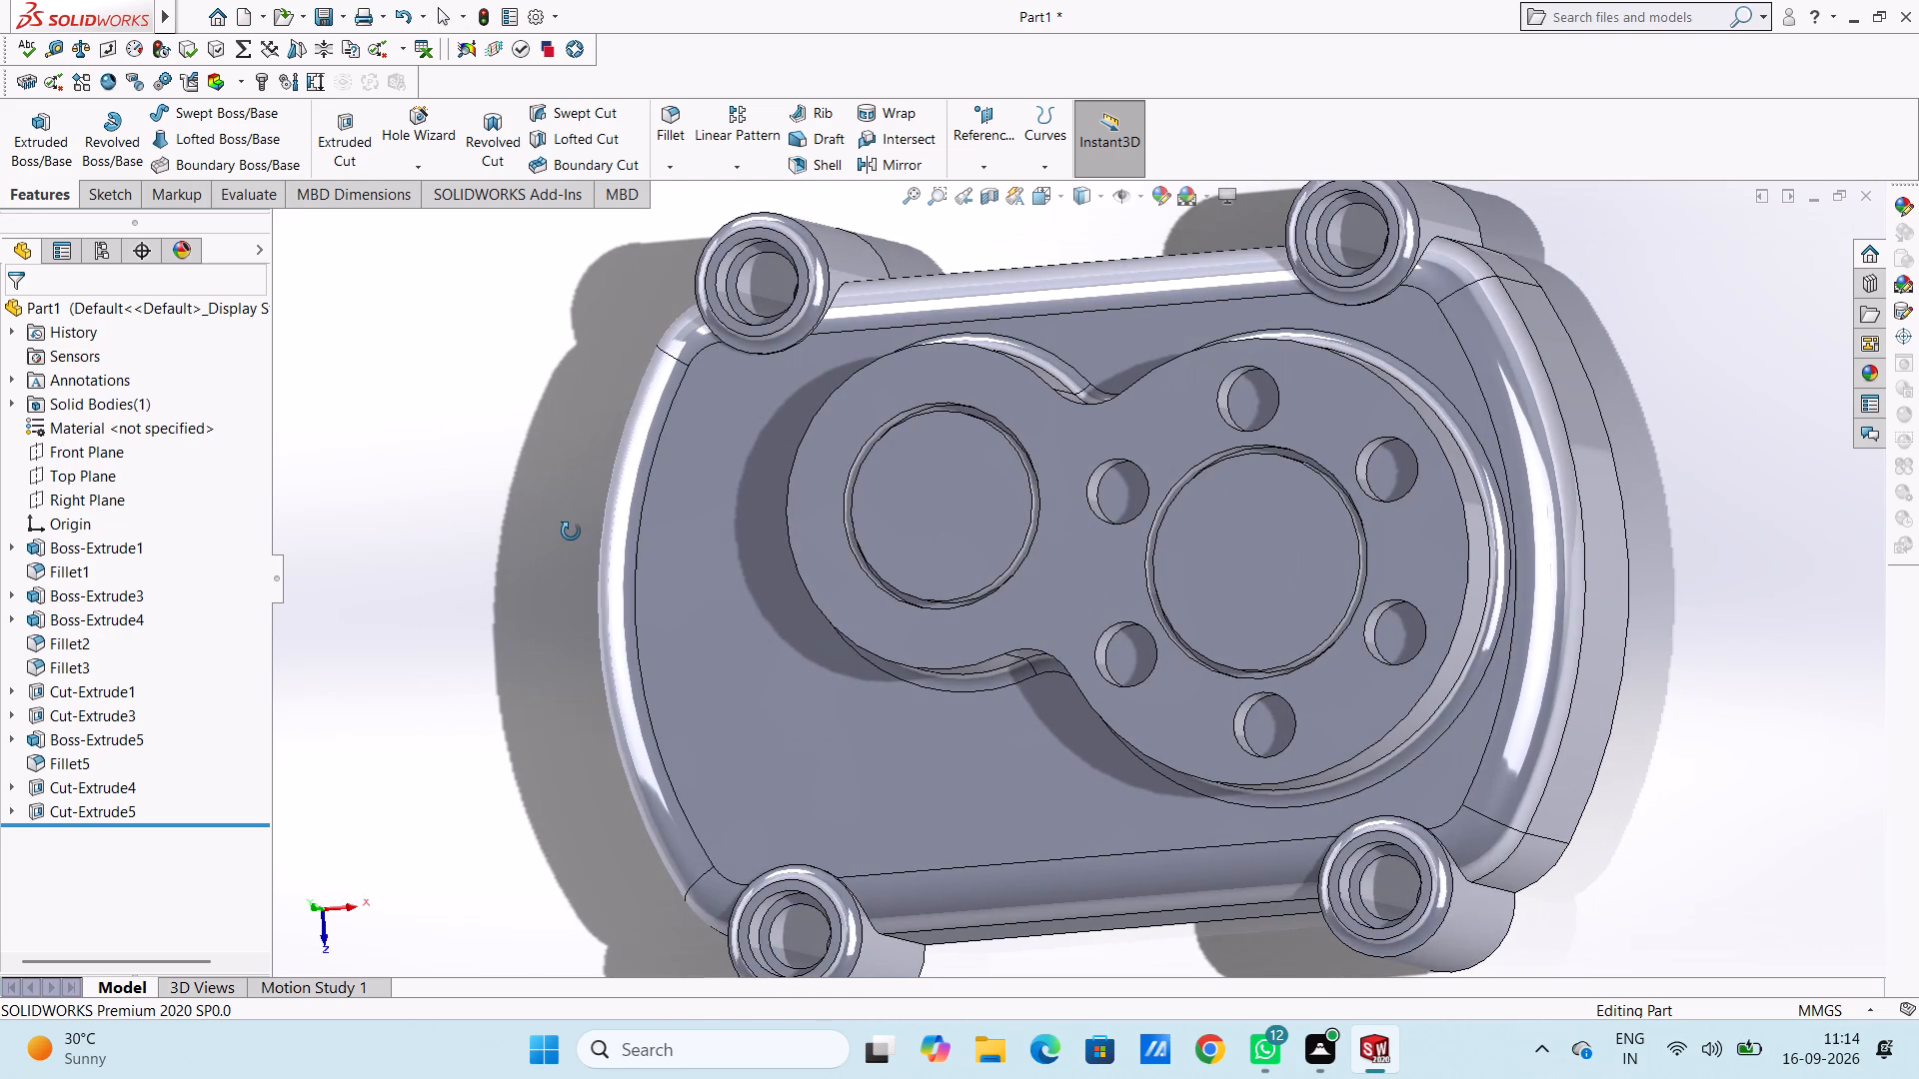
middle_drag(571, 532, 607, 533)
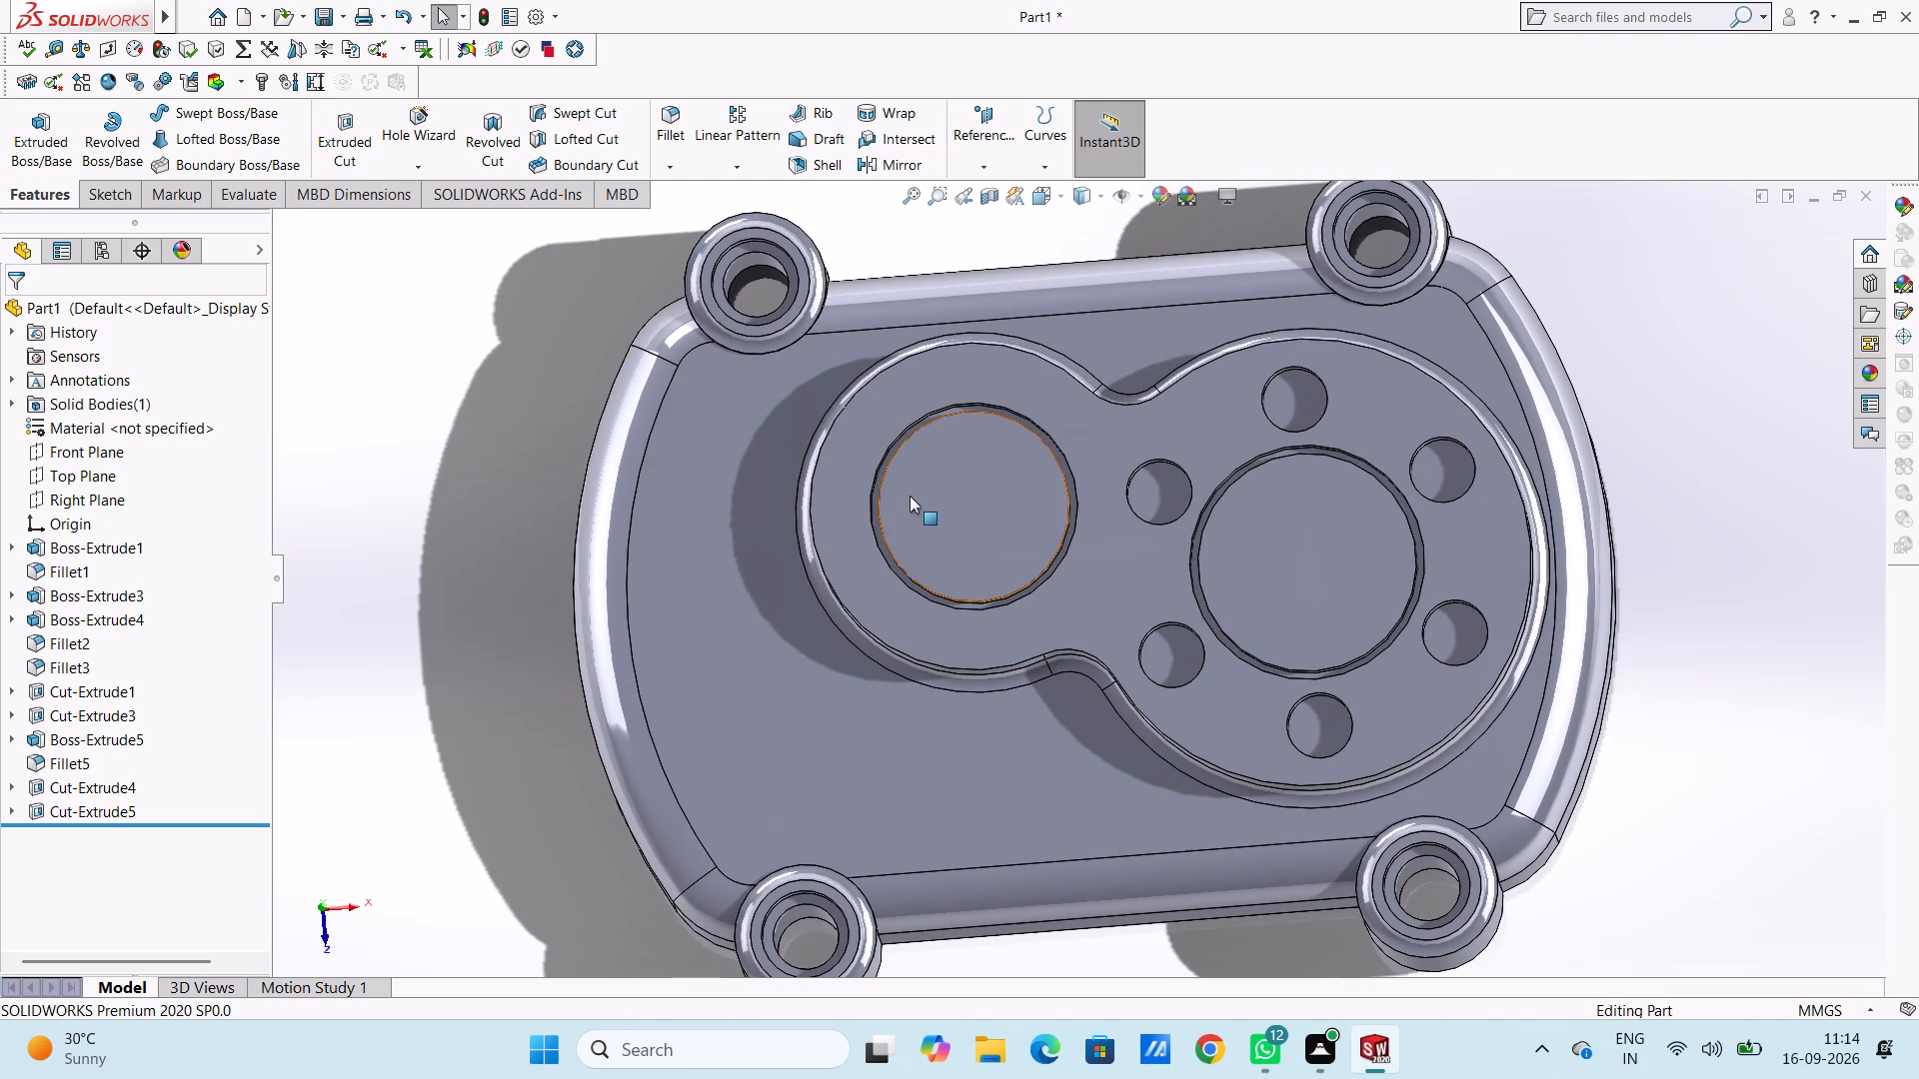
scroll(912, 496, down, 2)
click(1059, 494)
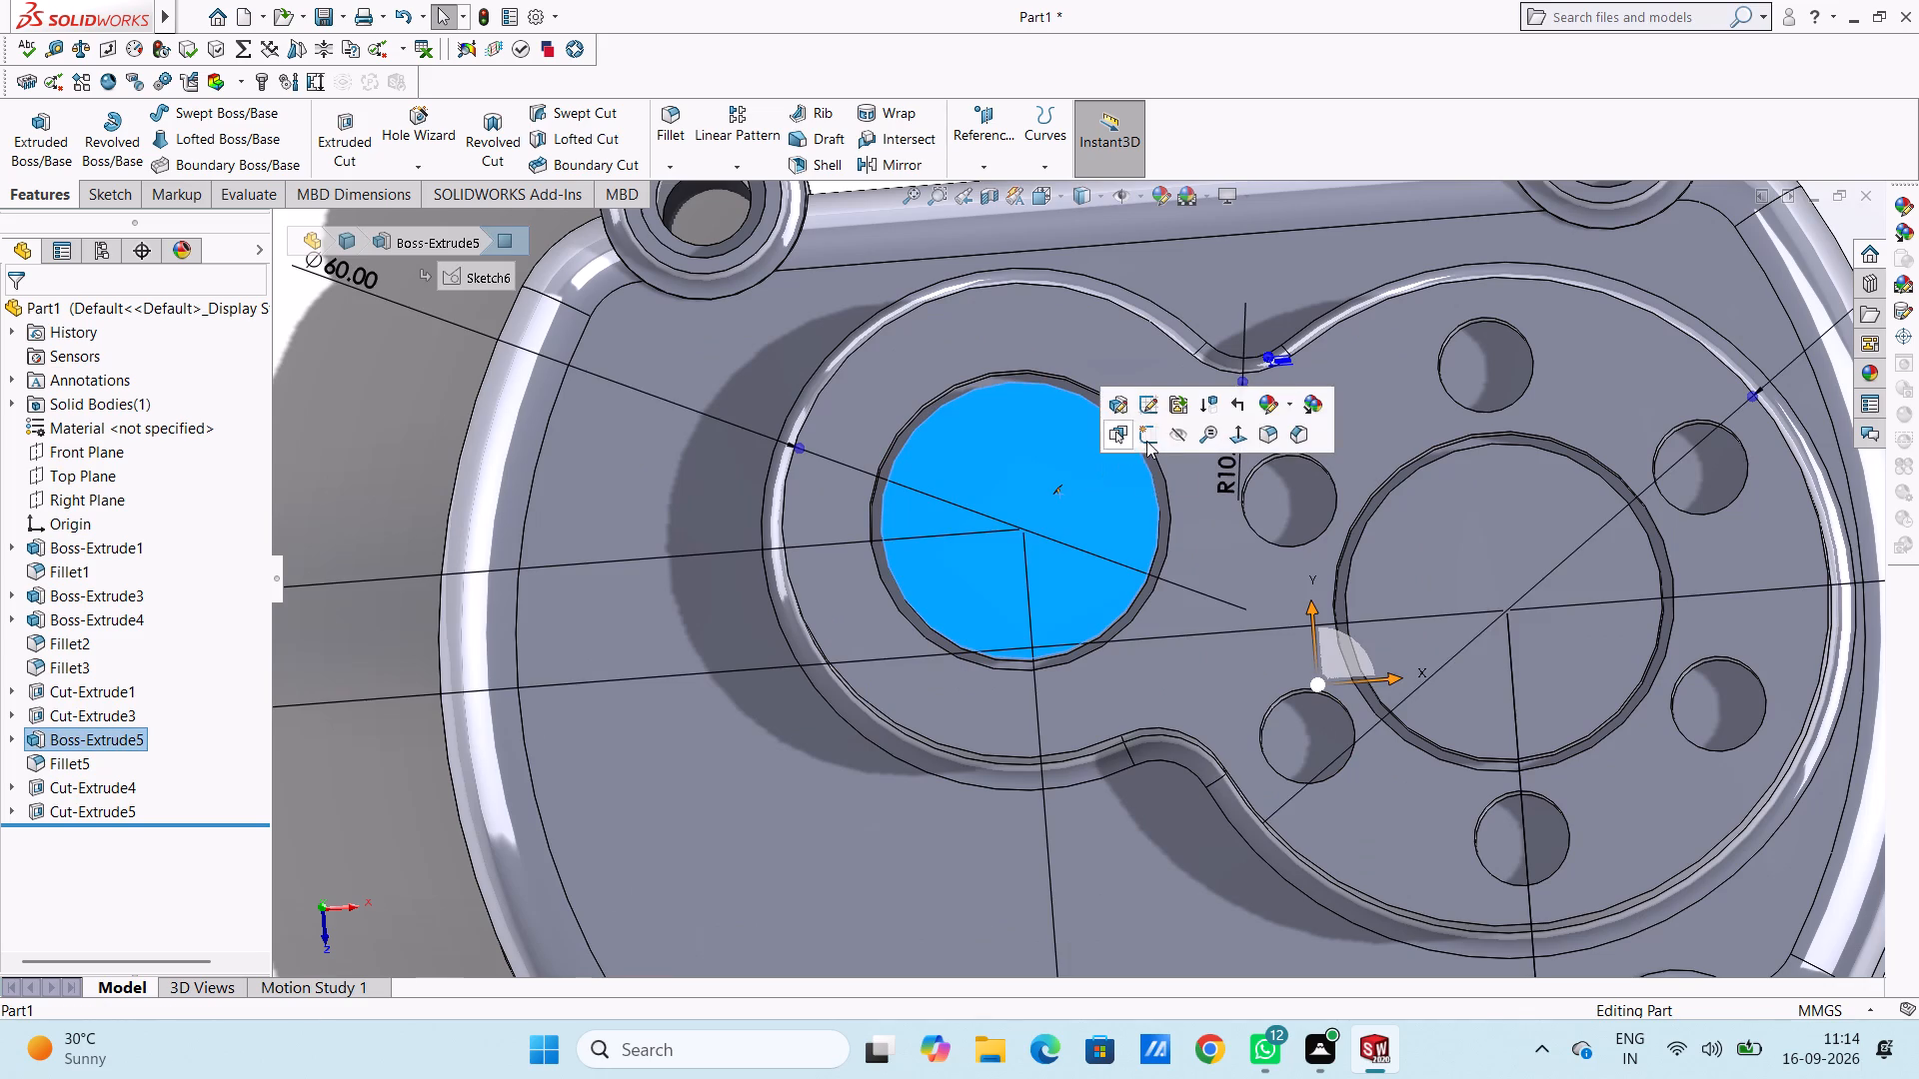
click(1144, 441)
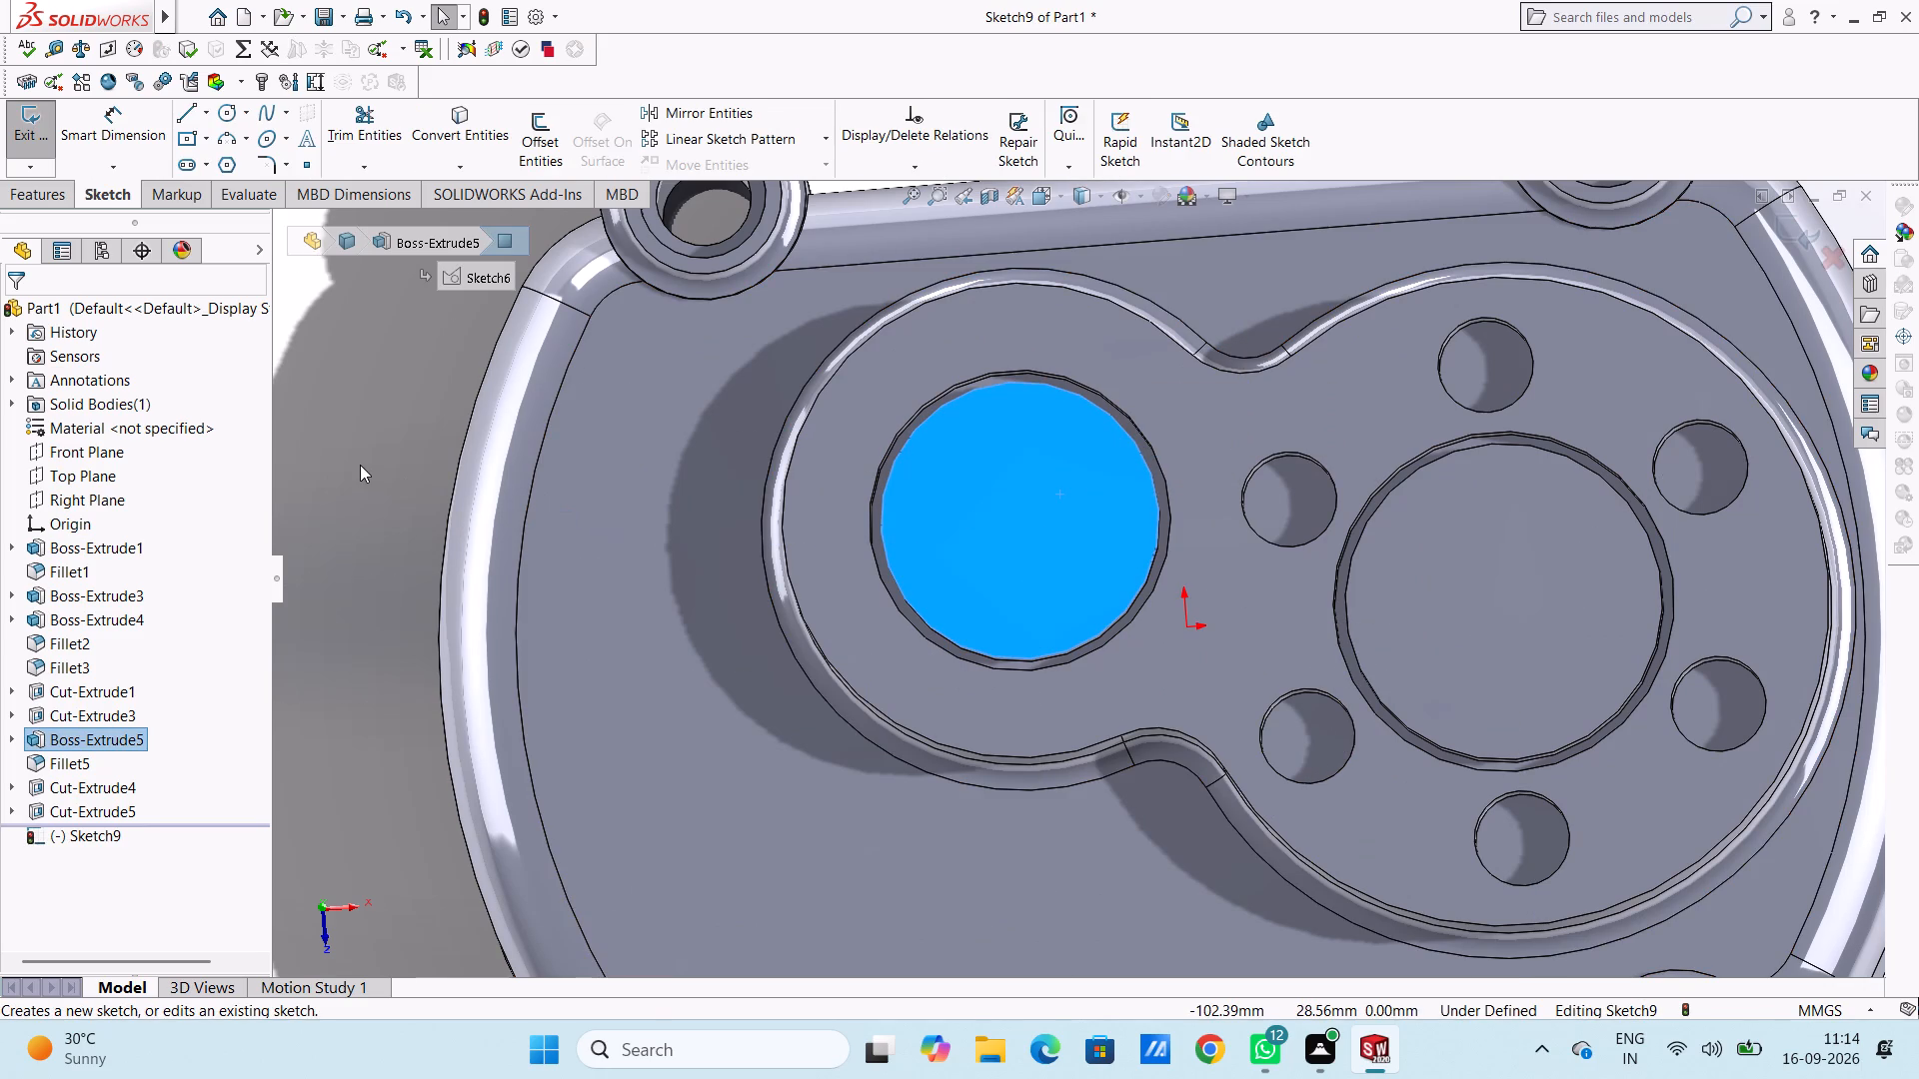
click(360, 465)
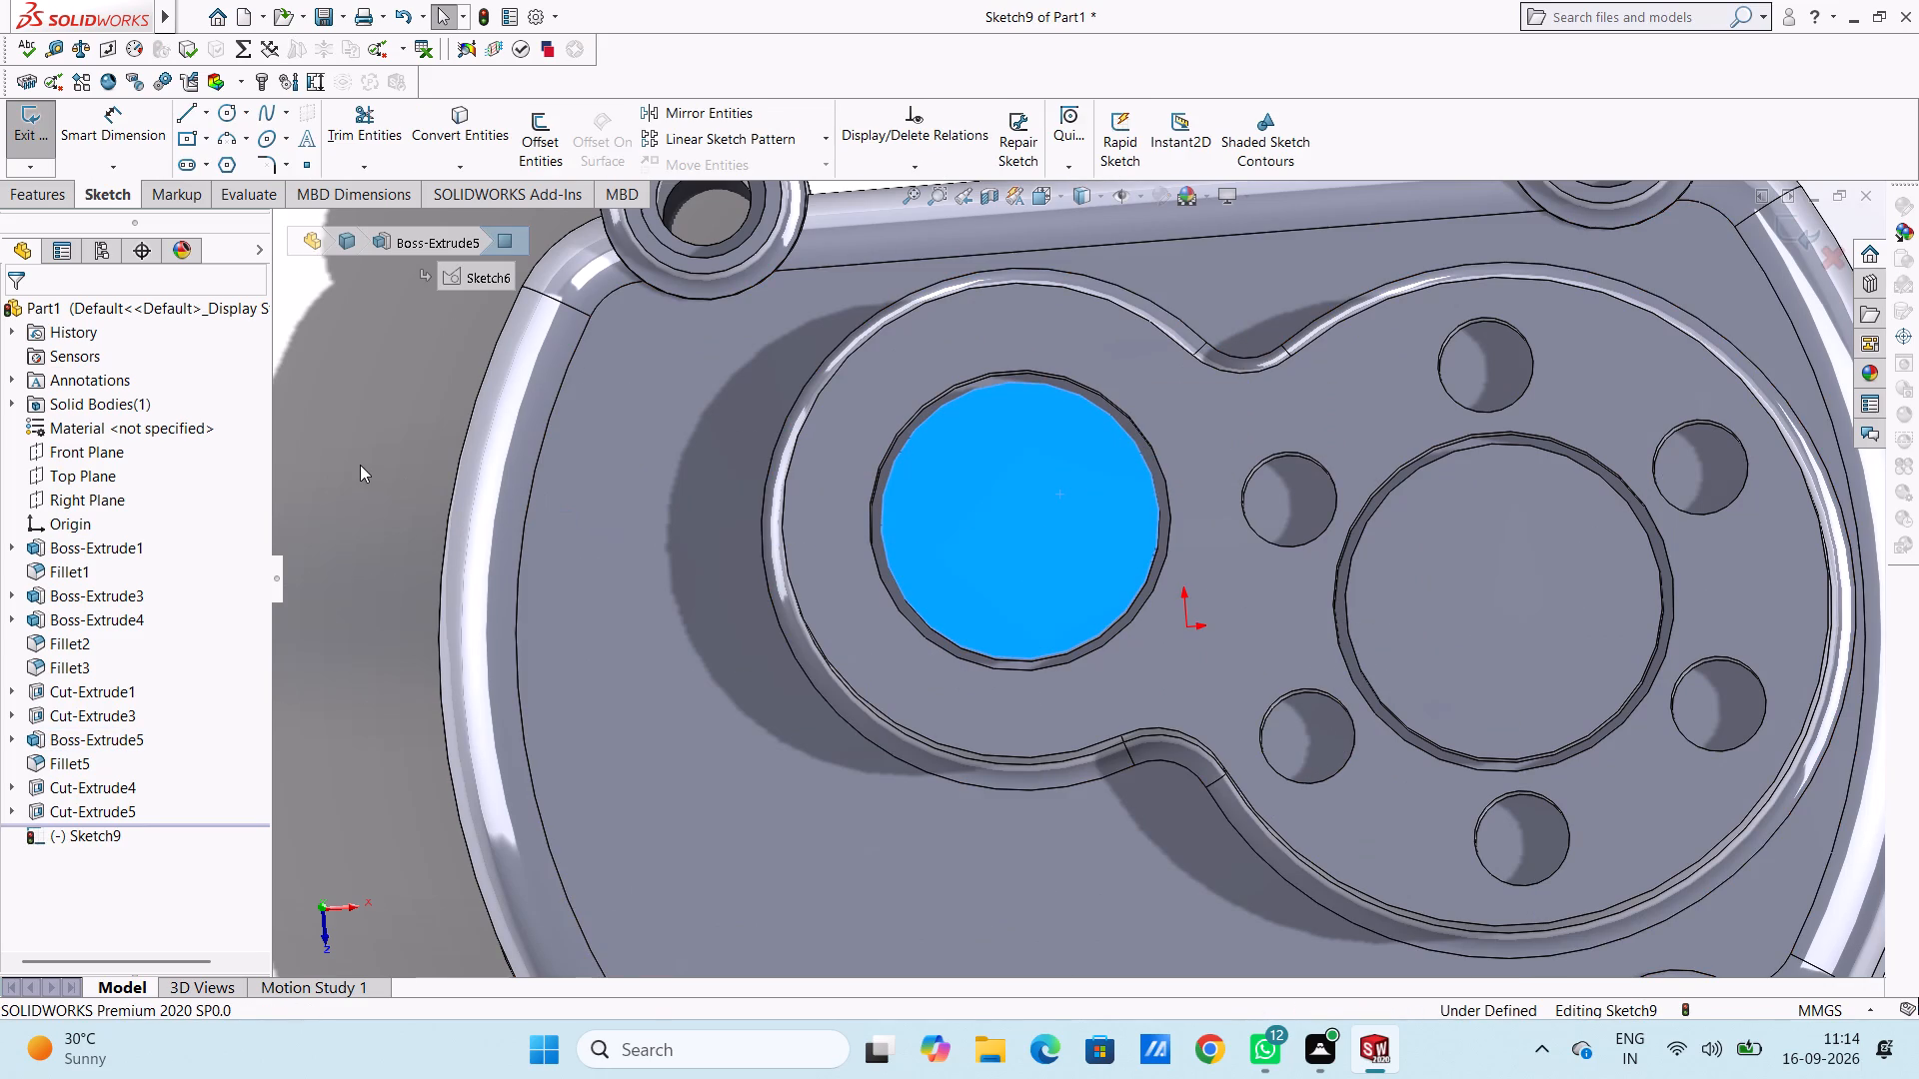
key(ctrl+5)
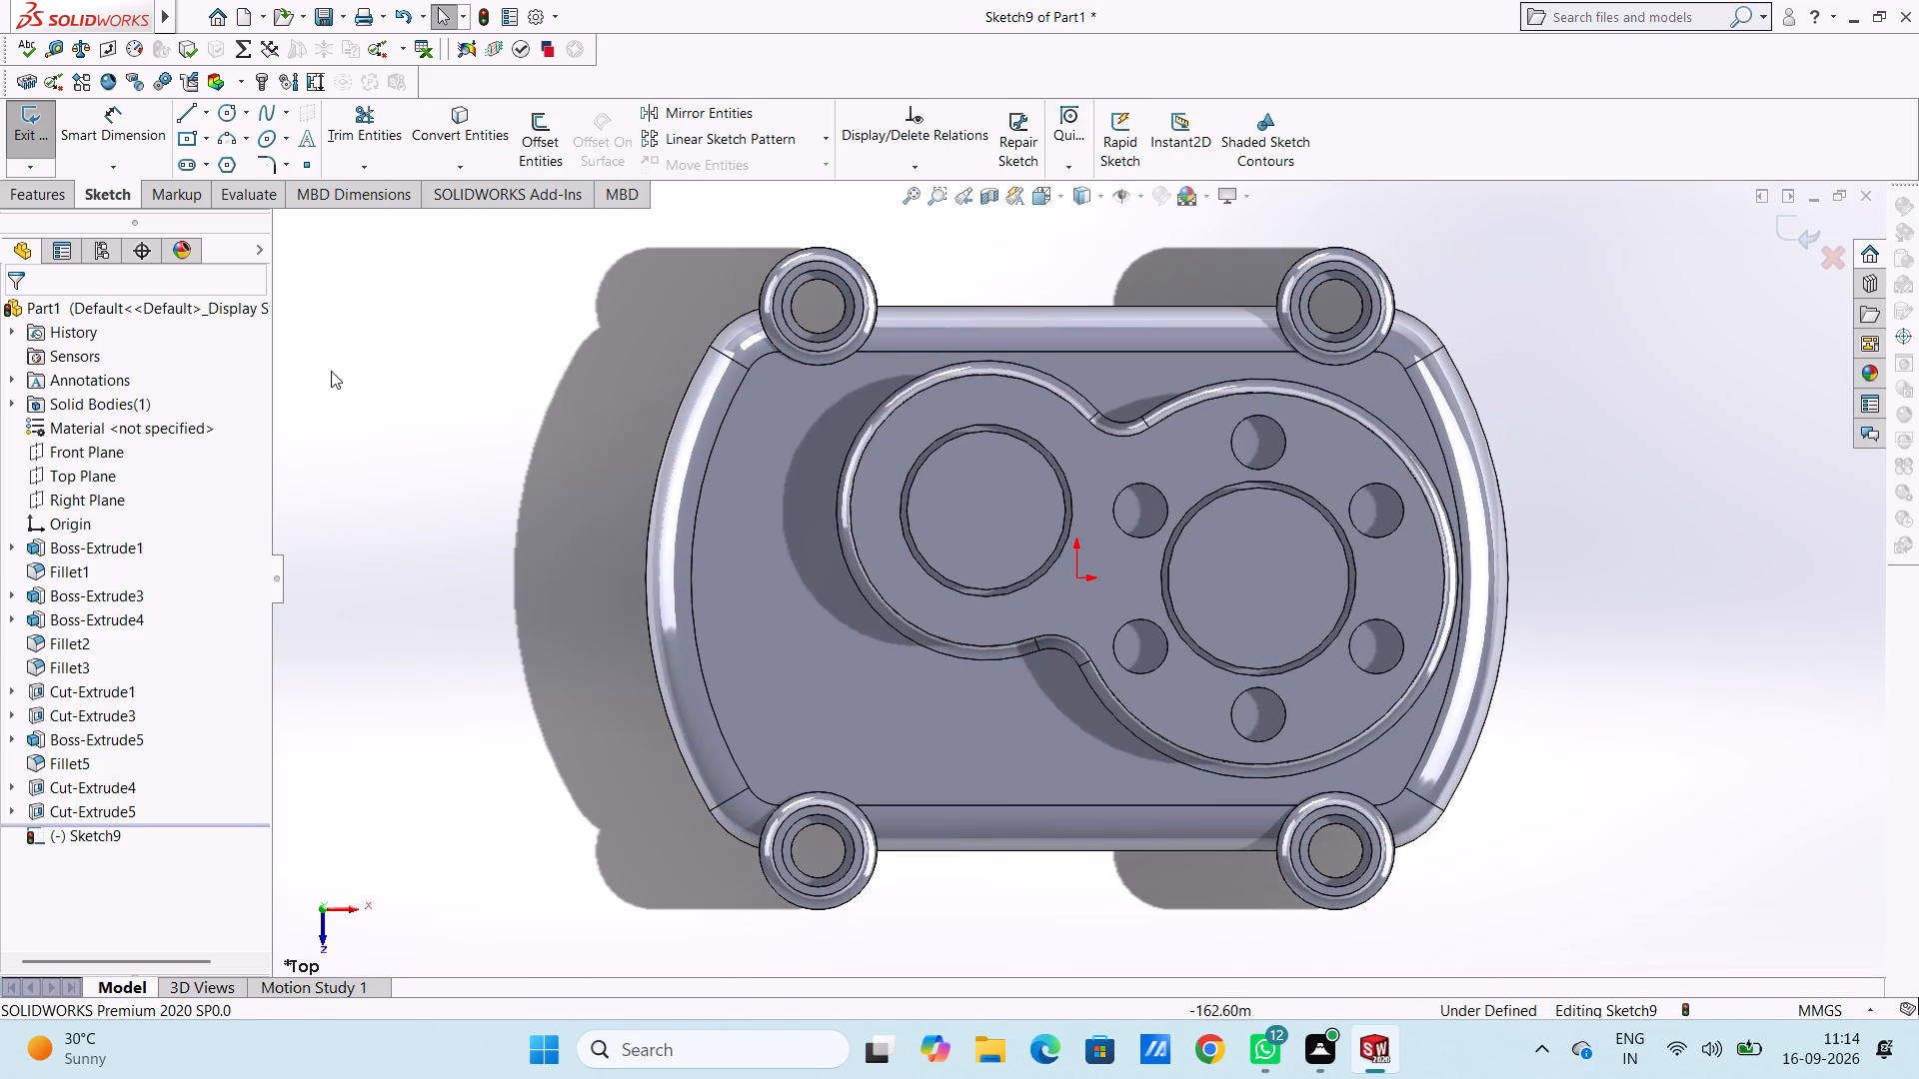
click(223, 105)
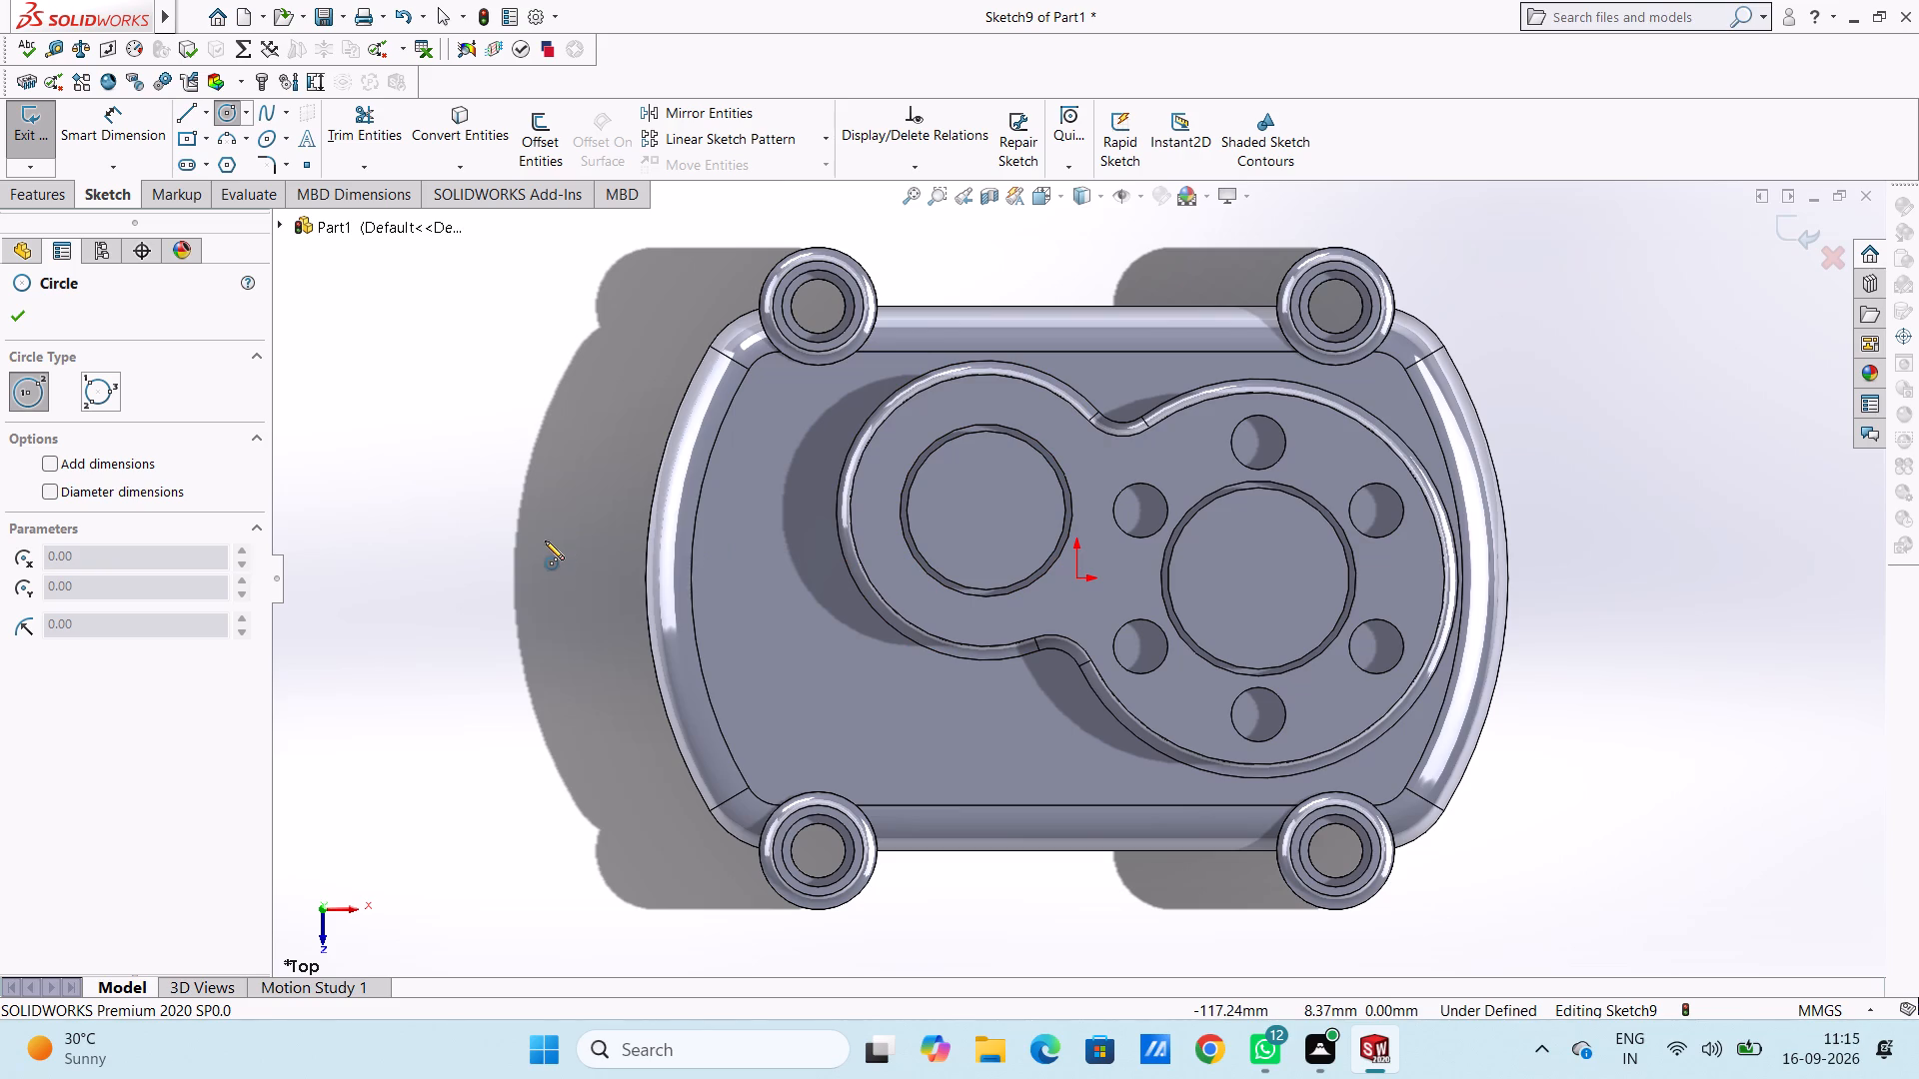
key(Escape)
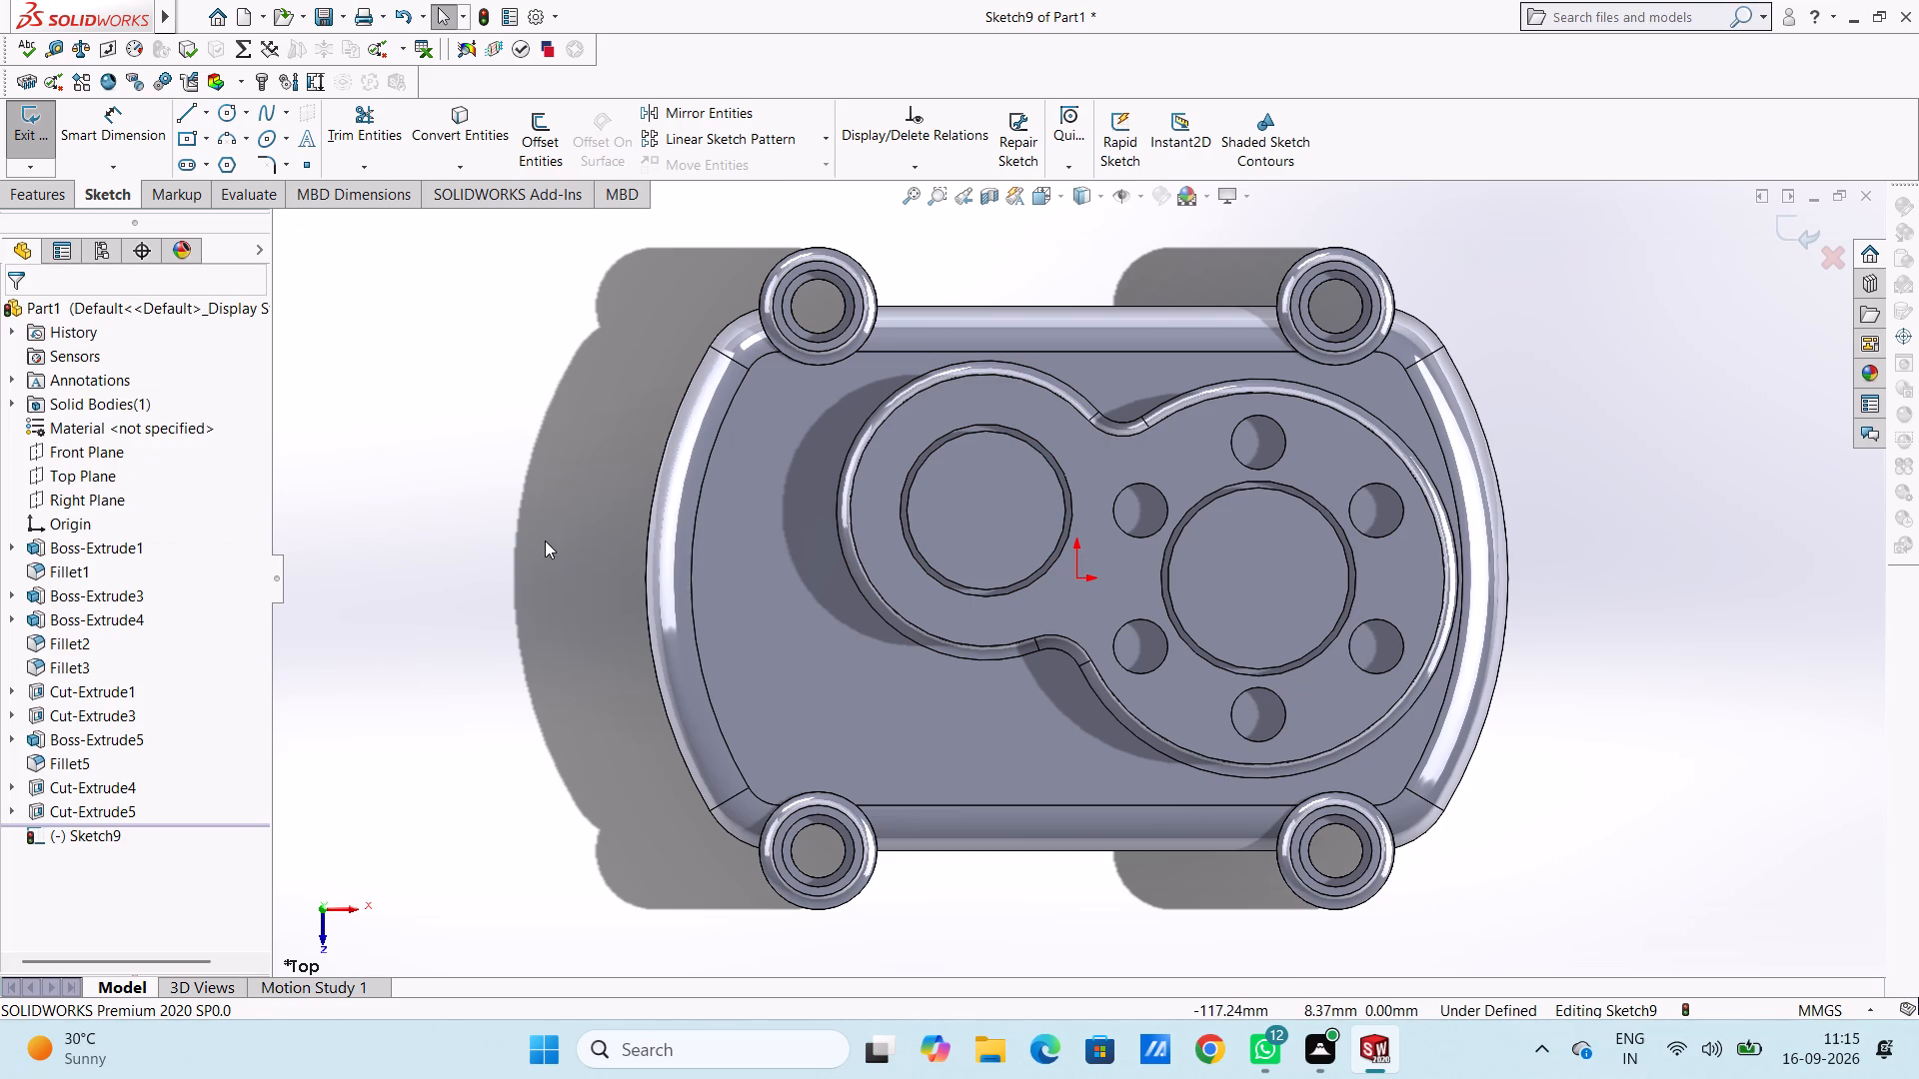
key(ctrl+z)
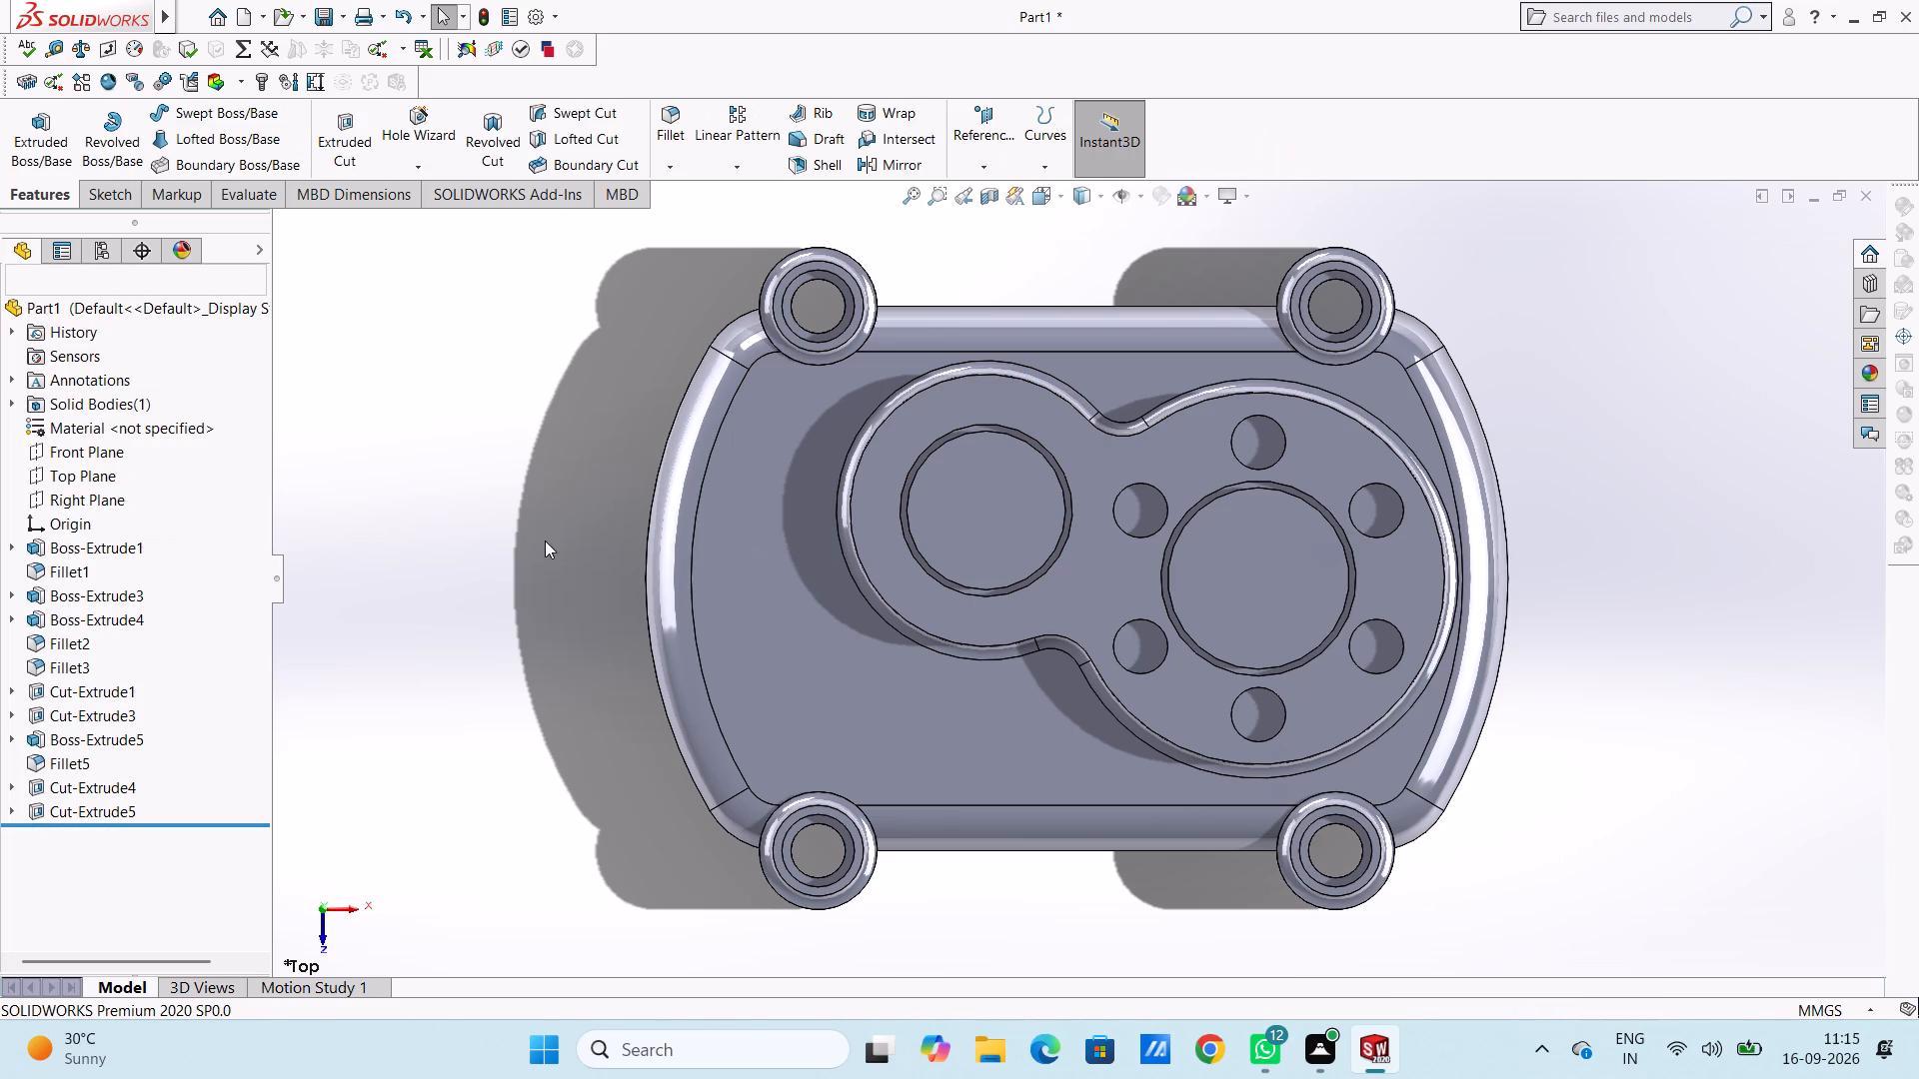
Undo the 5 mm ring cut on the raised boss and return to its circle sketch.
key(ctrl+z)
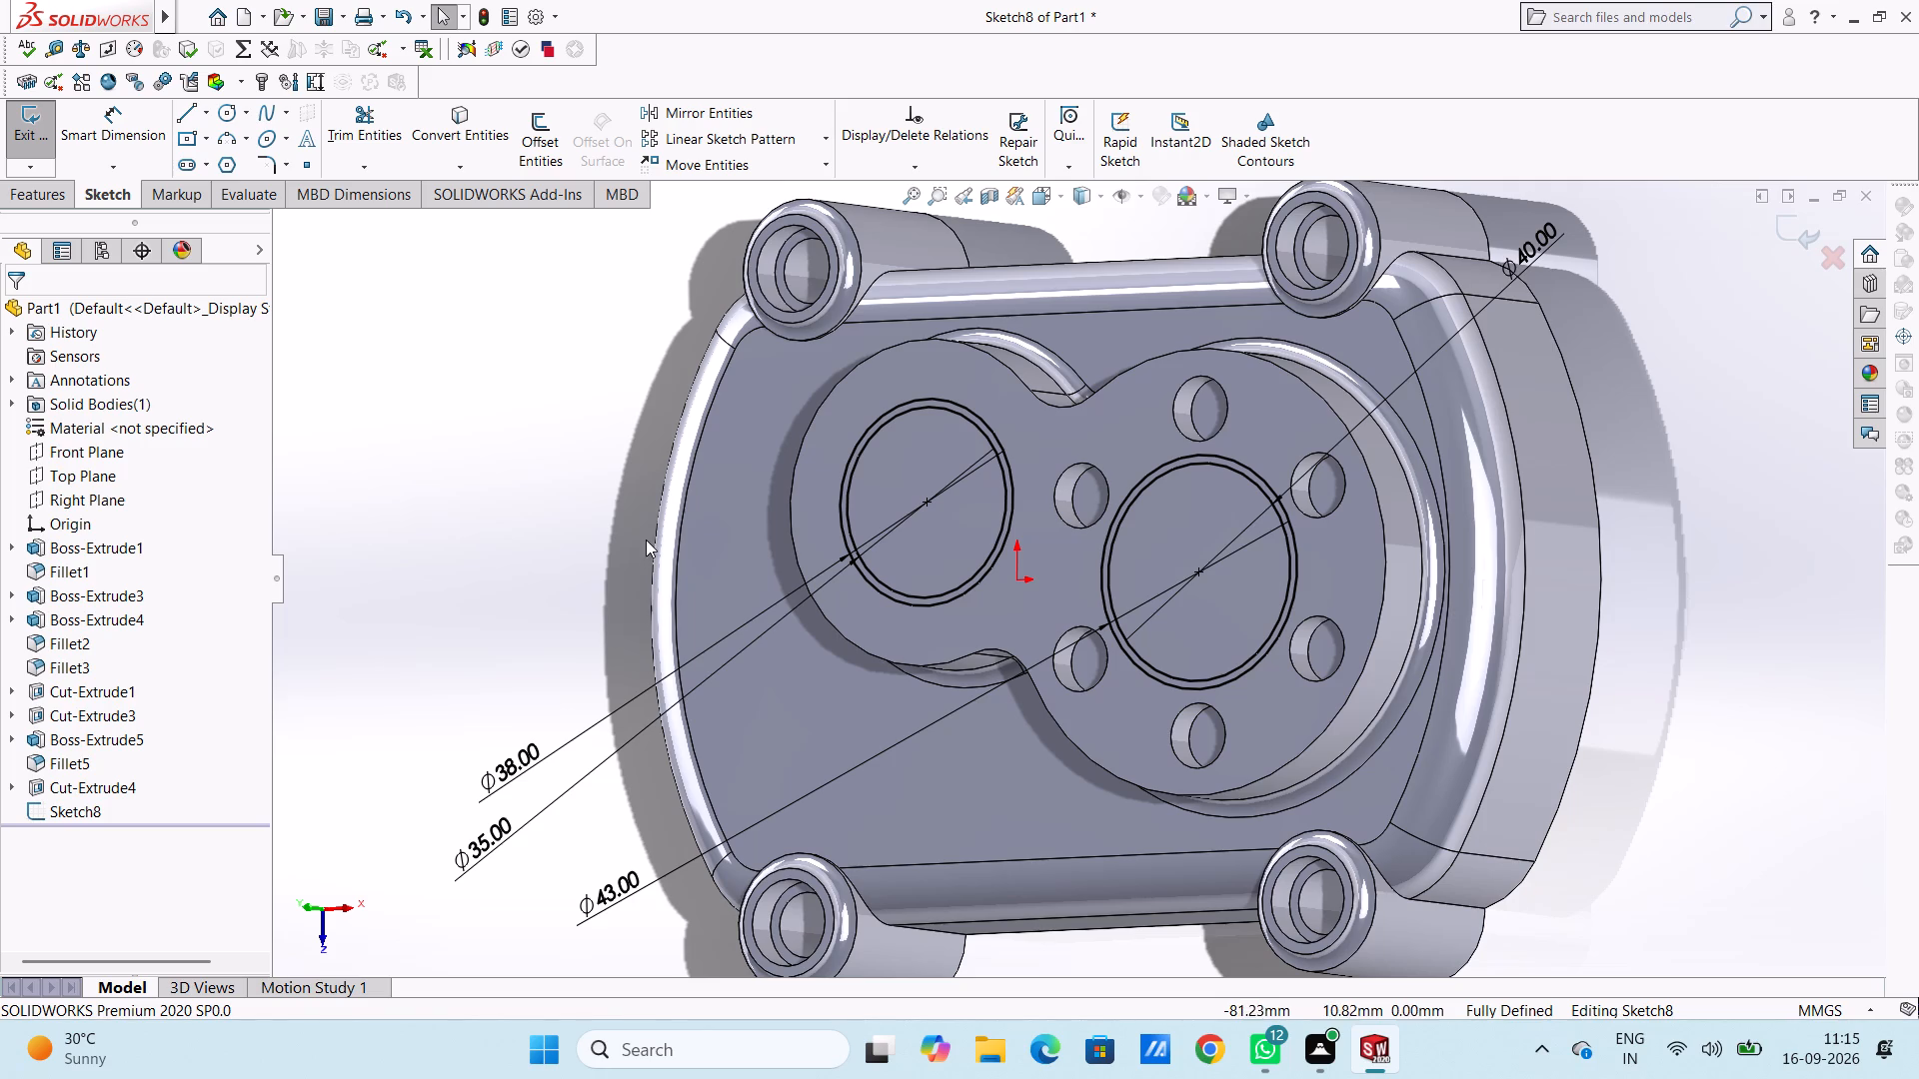
Delete the inner circles on both ends of the raised boss together with their 35 mm and 40 mm diameter dimensions.
click(551, 801)
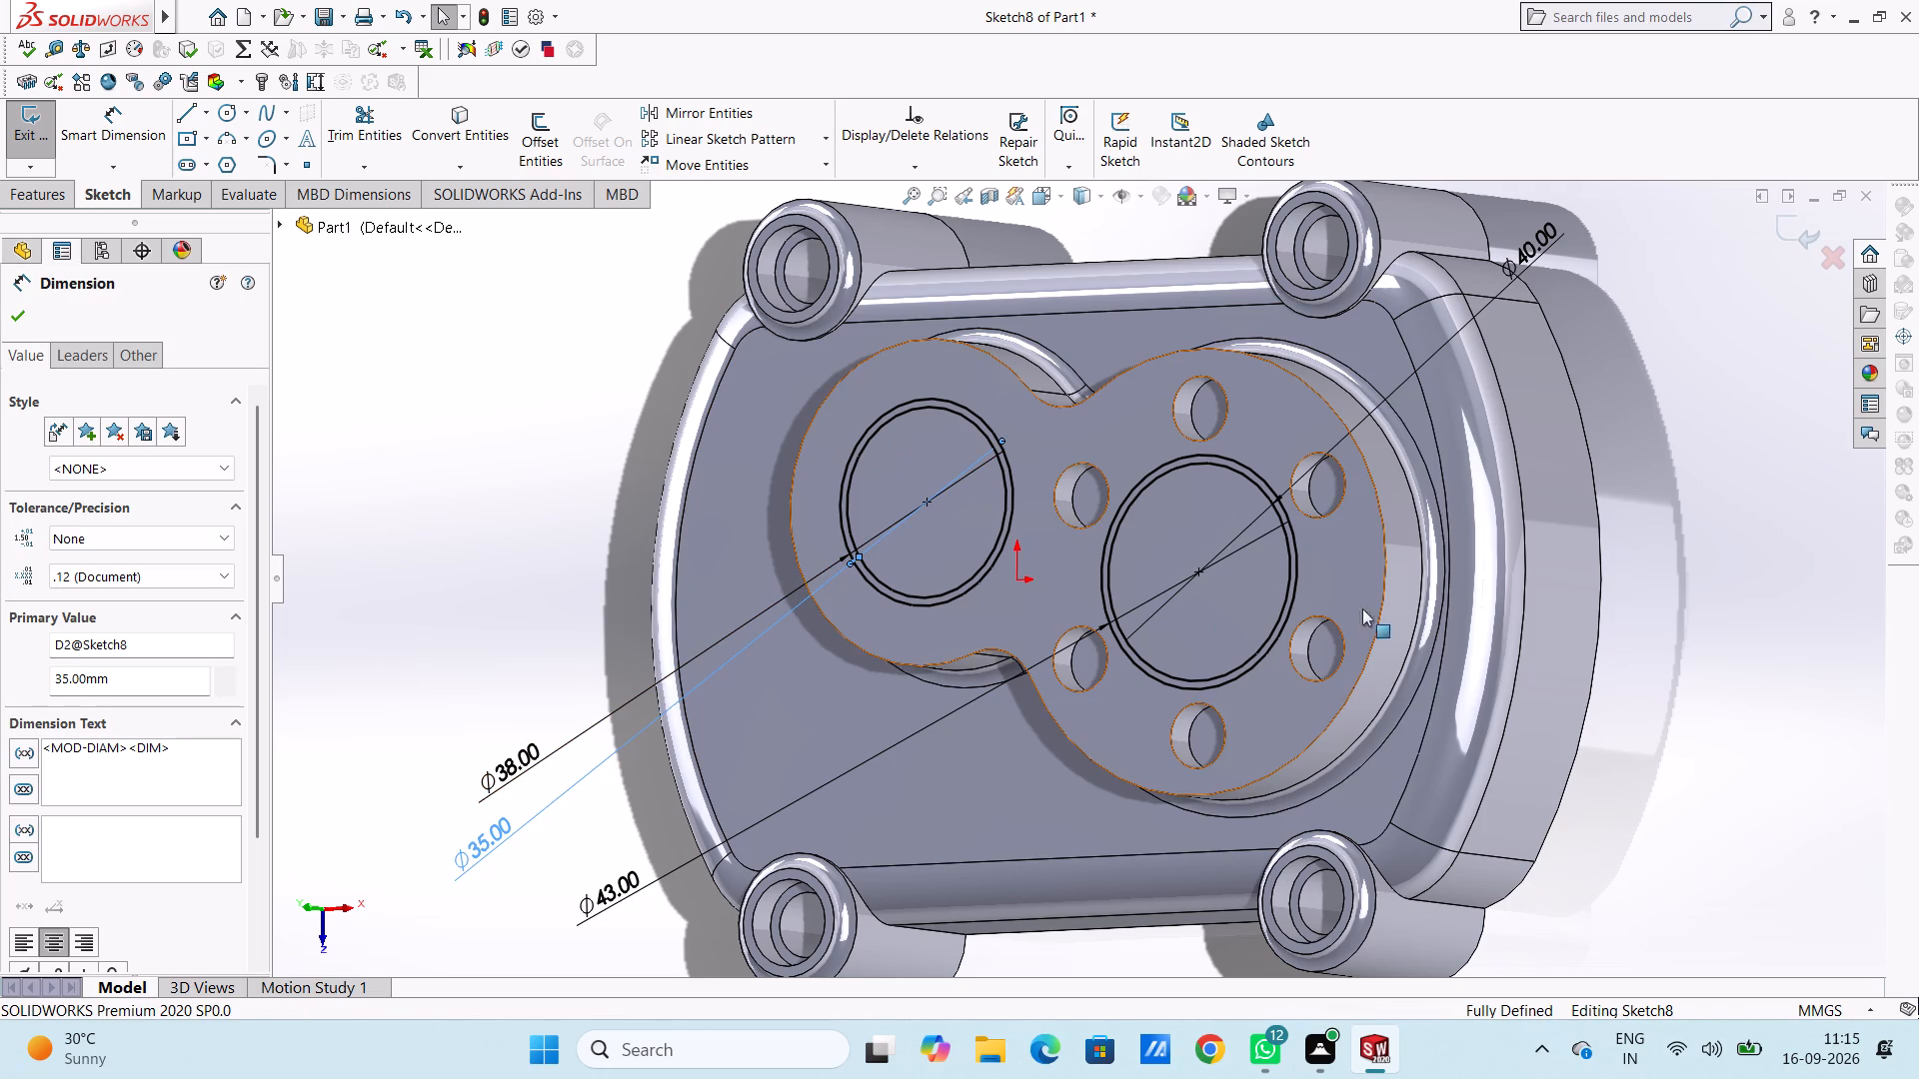
key(Delete)
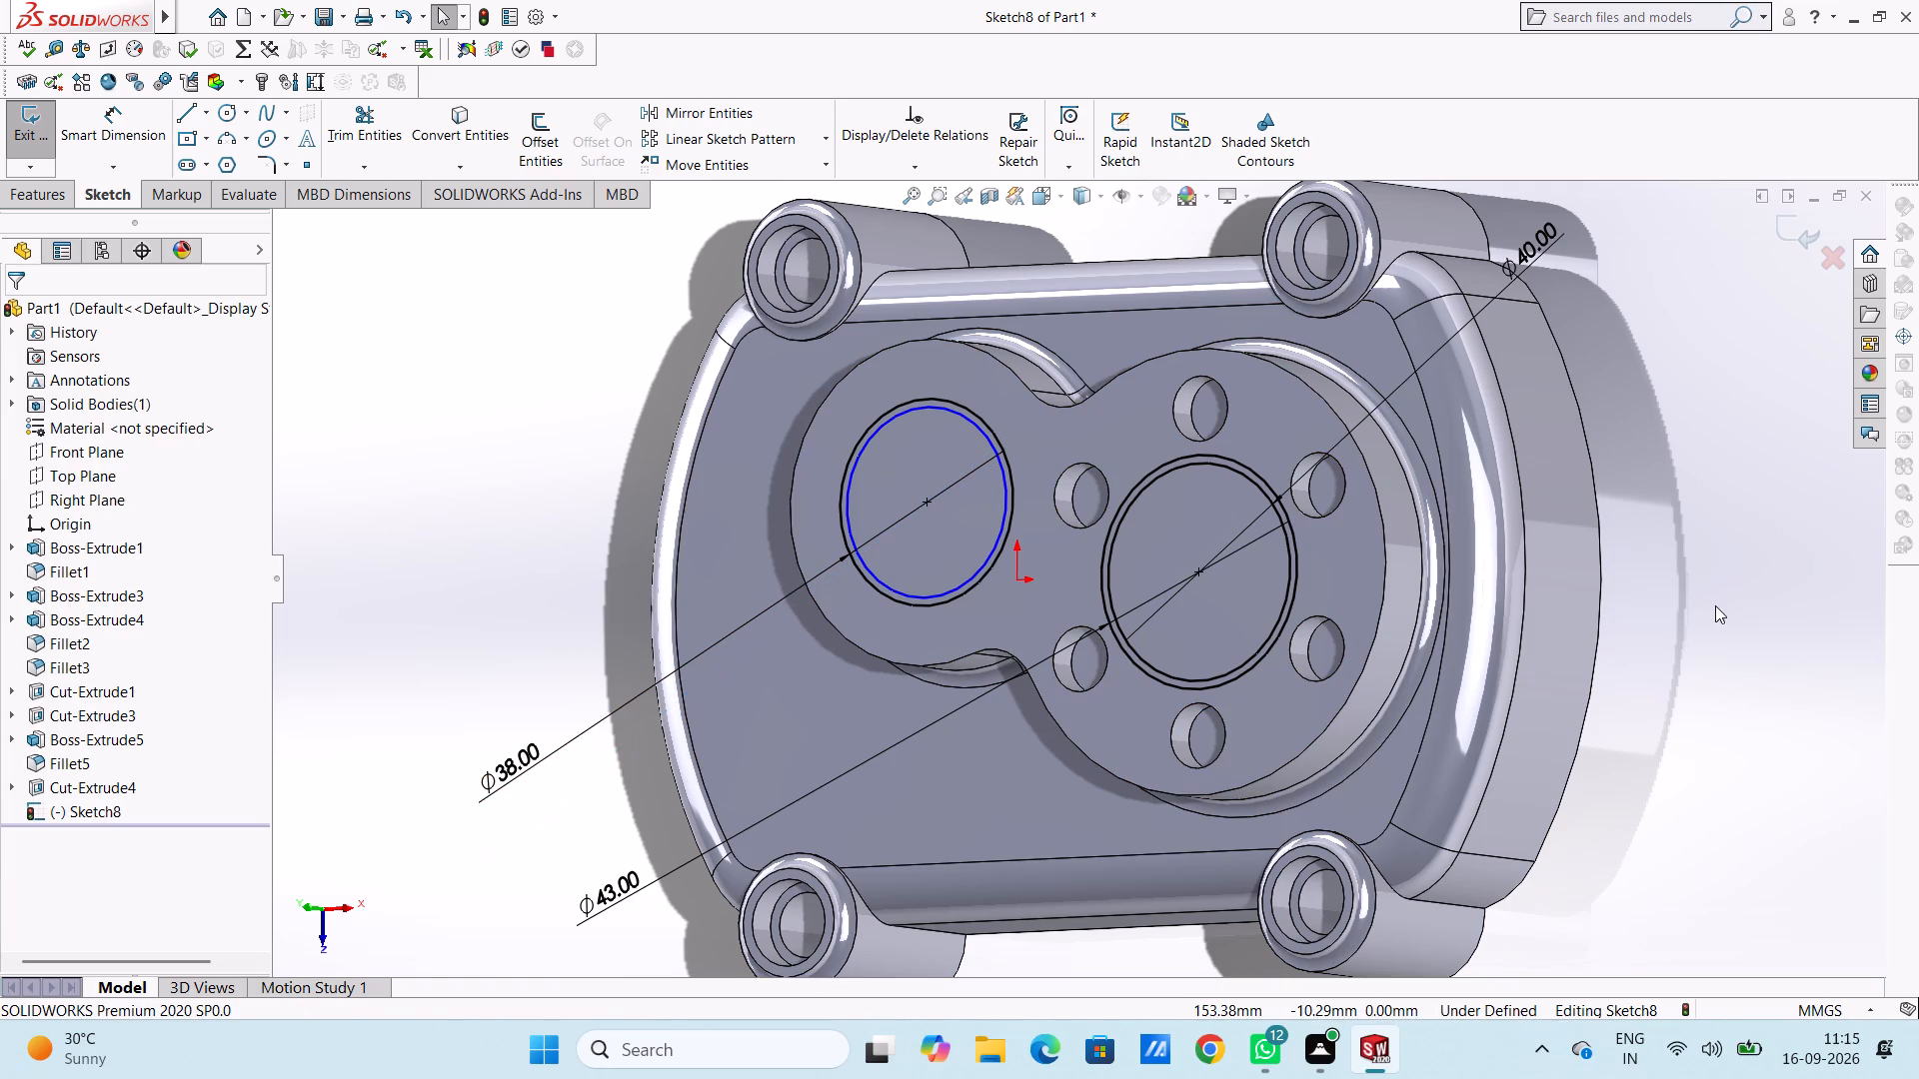
click(995, 534)
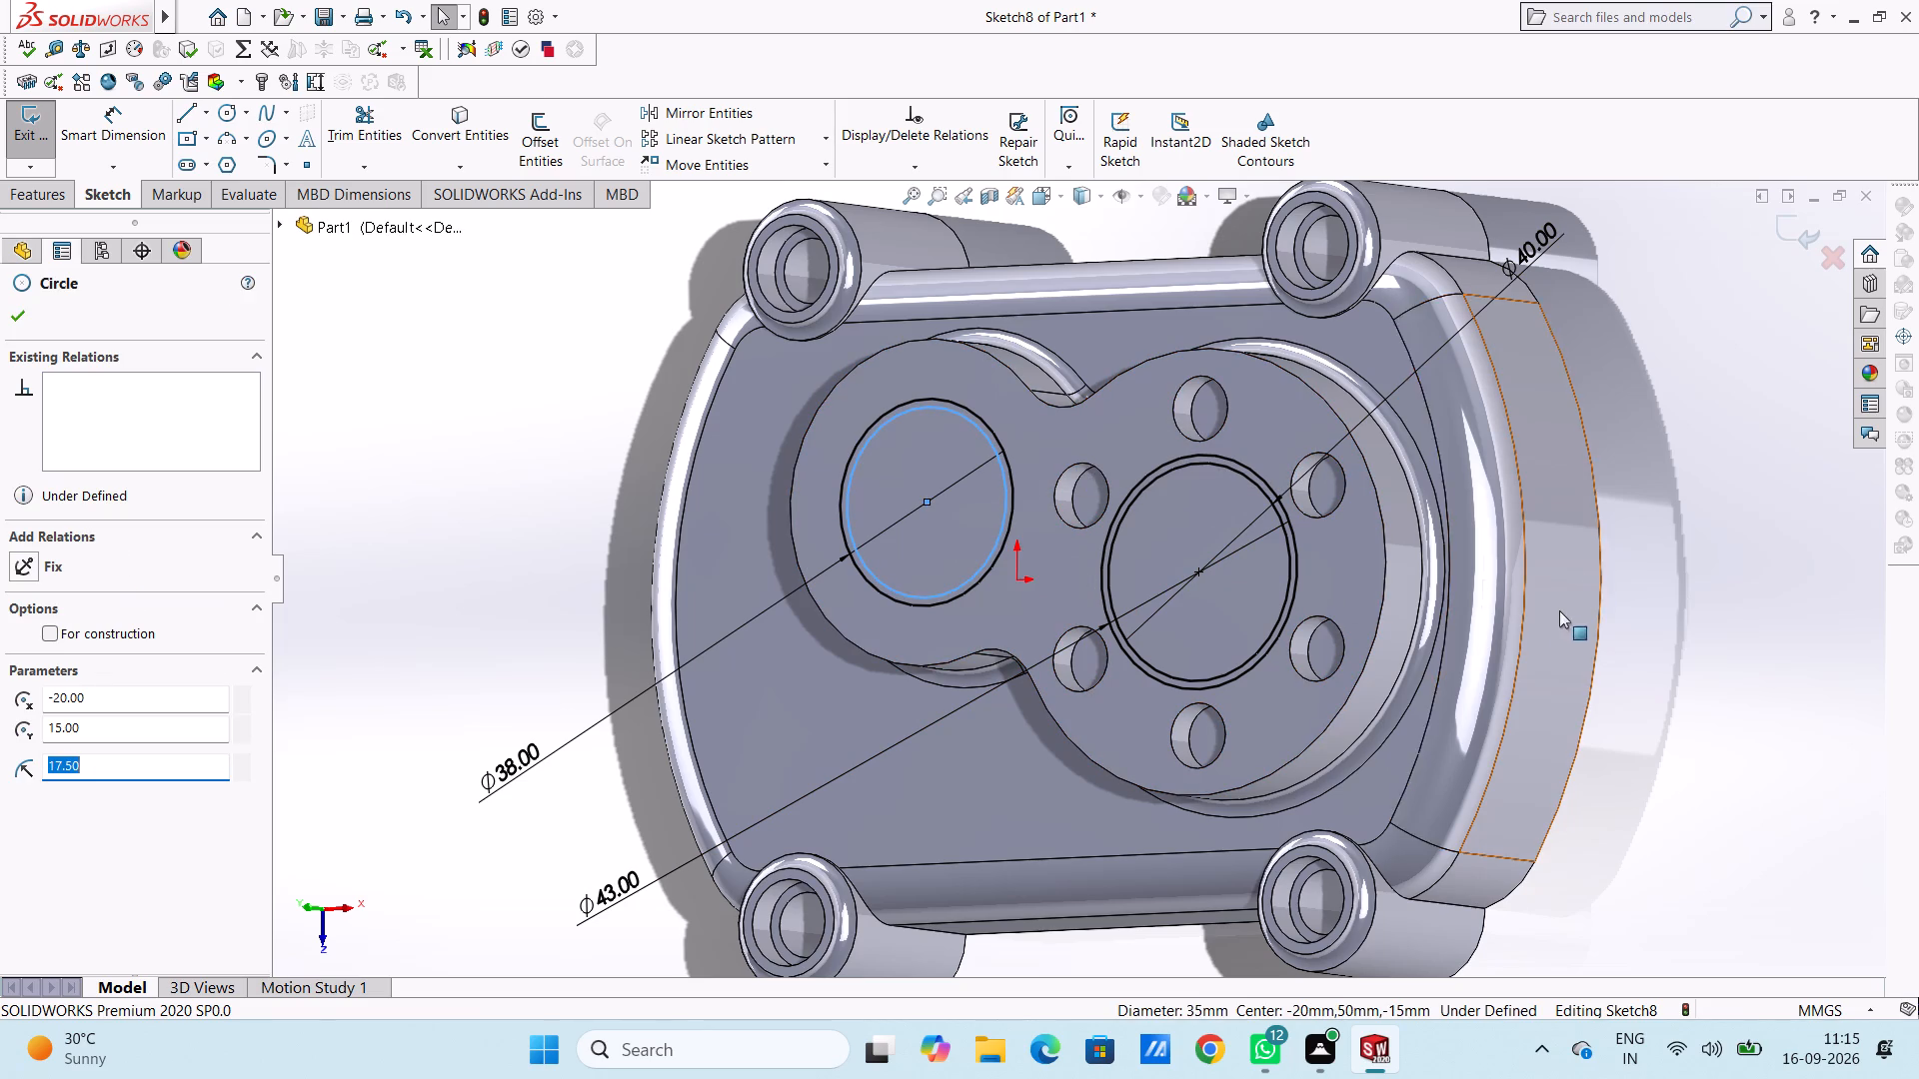
key(Delete)
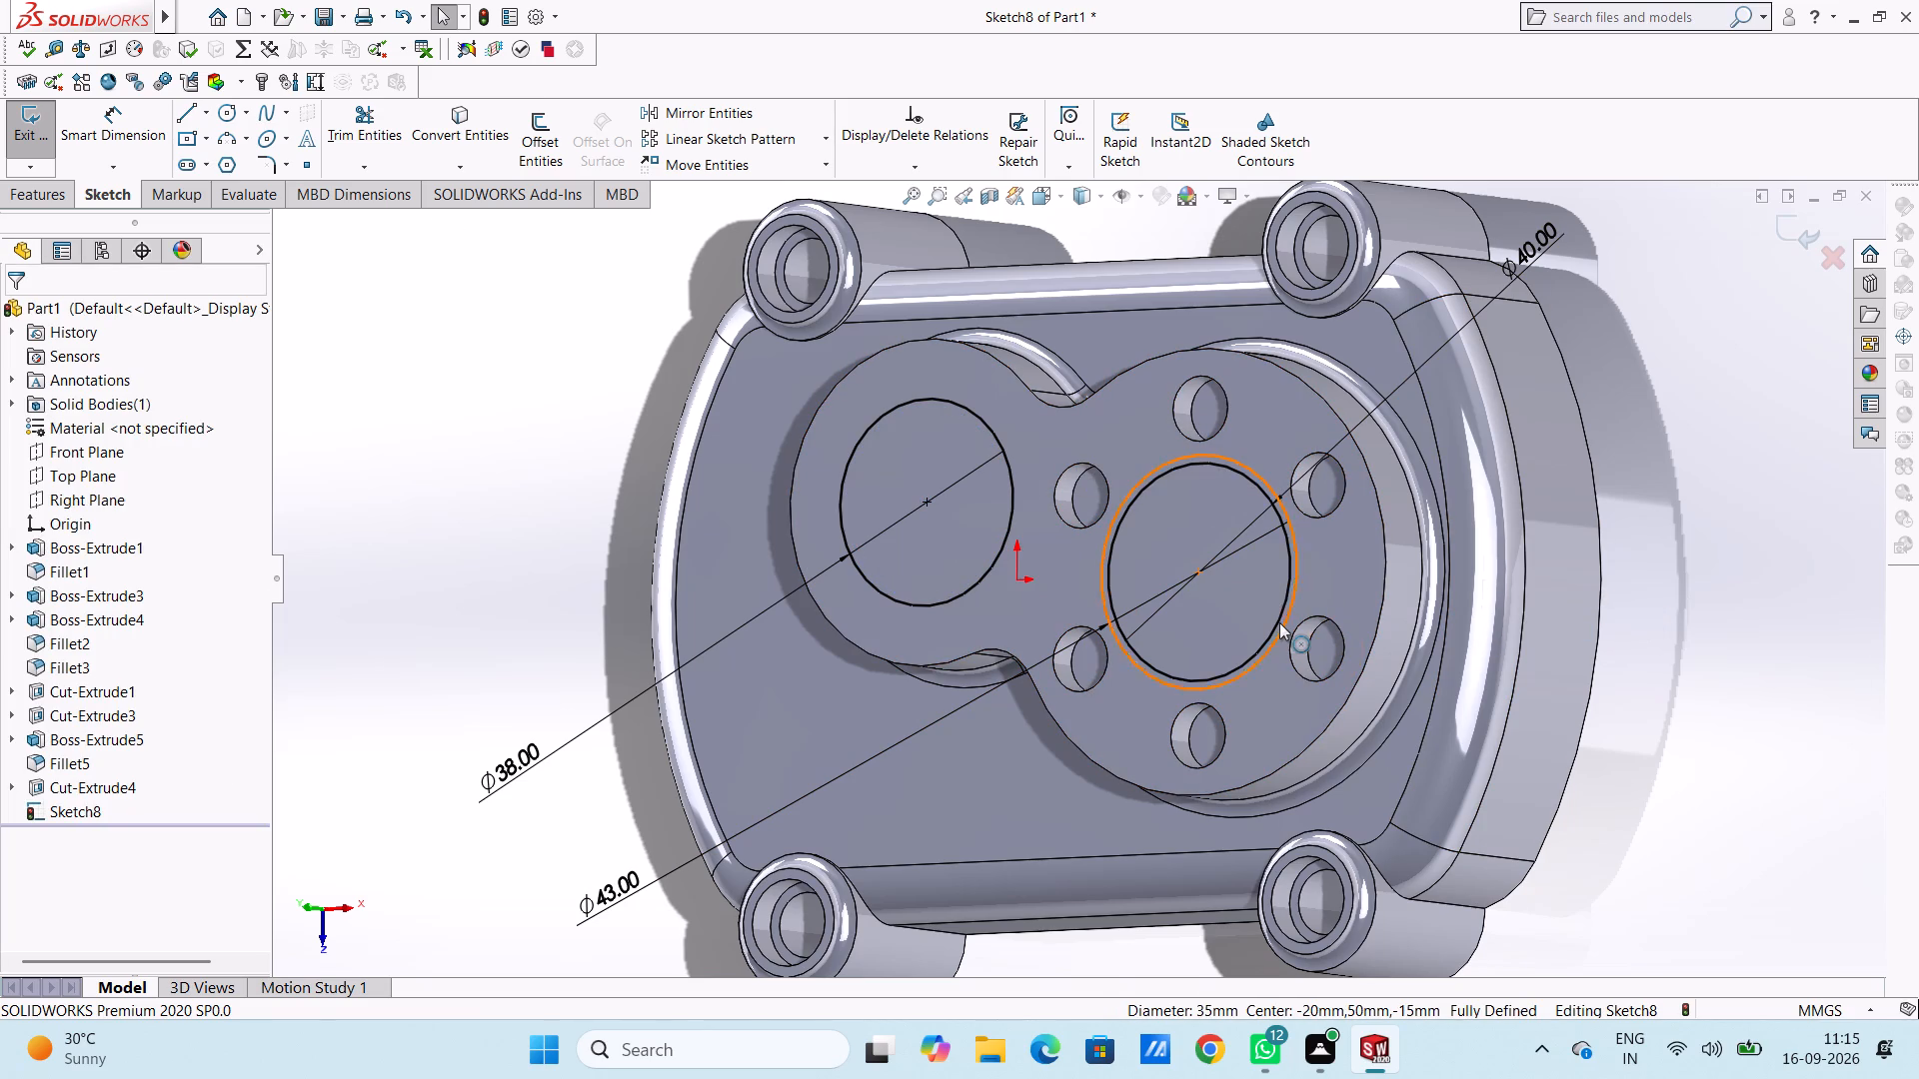
click(1280, 620)
key(Delete)
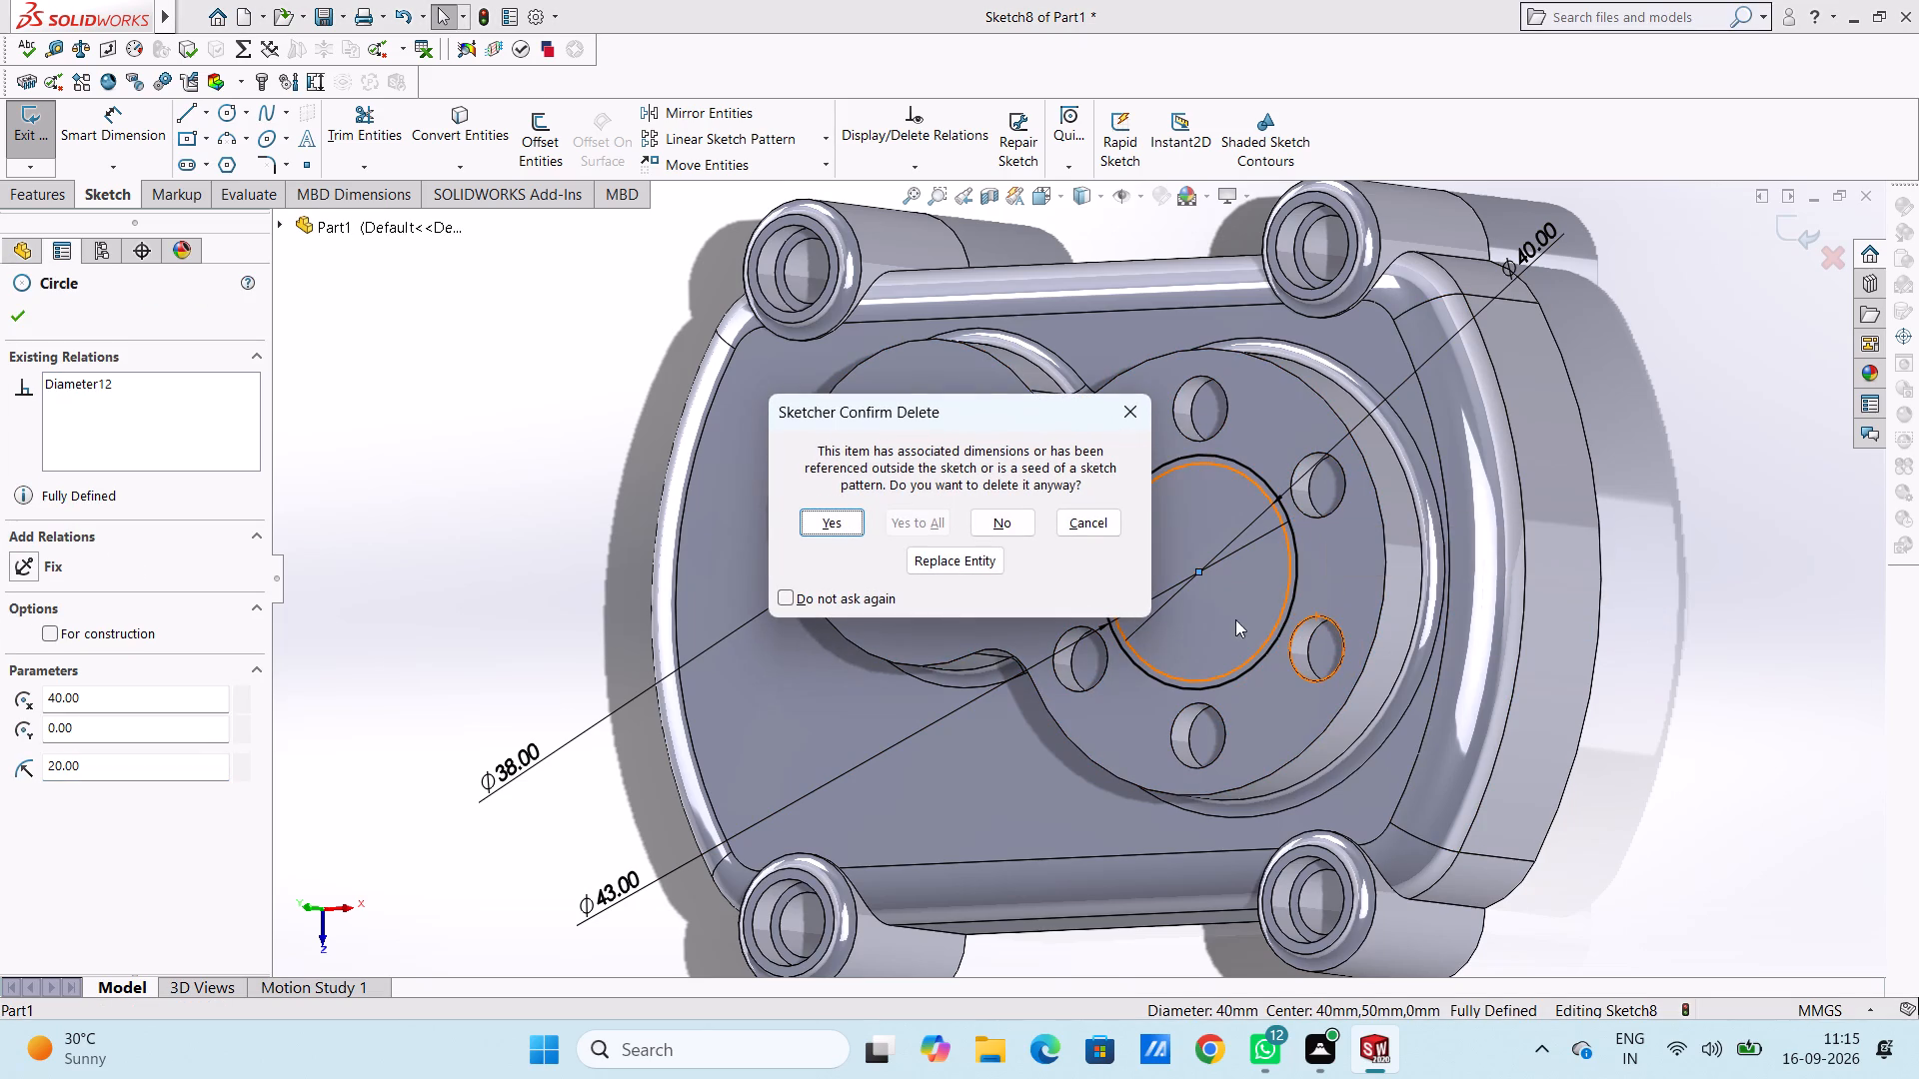
click(817, 521)
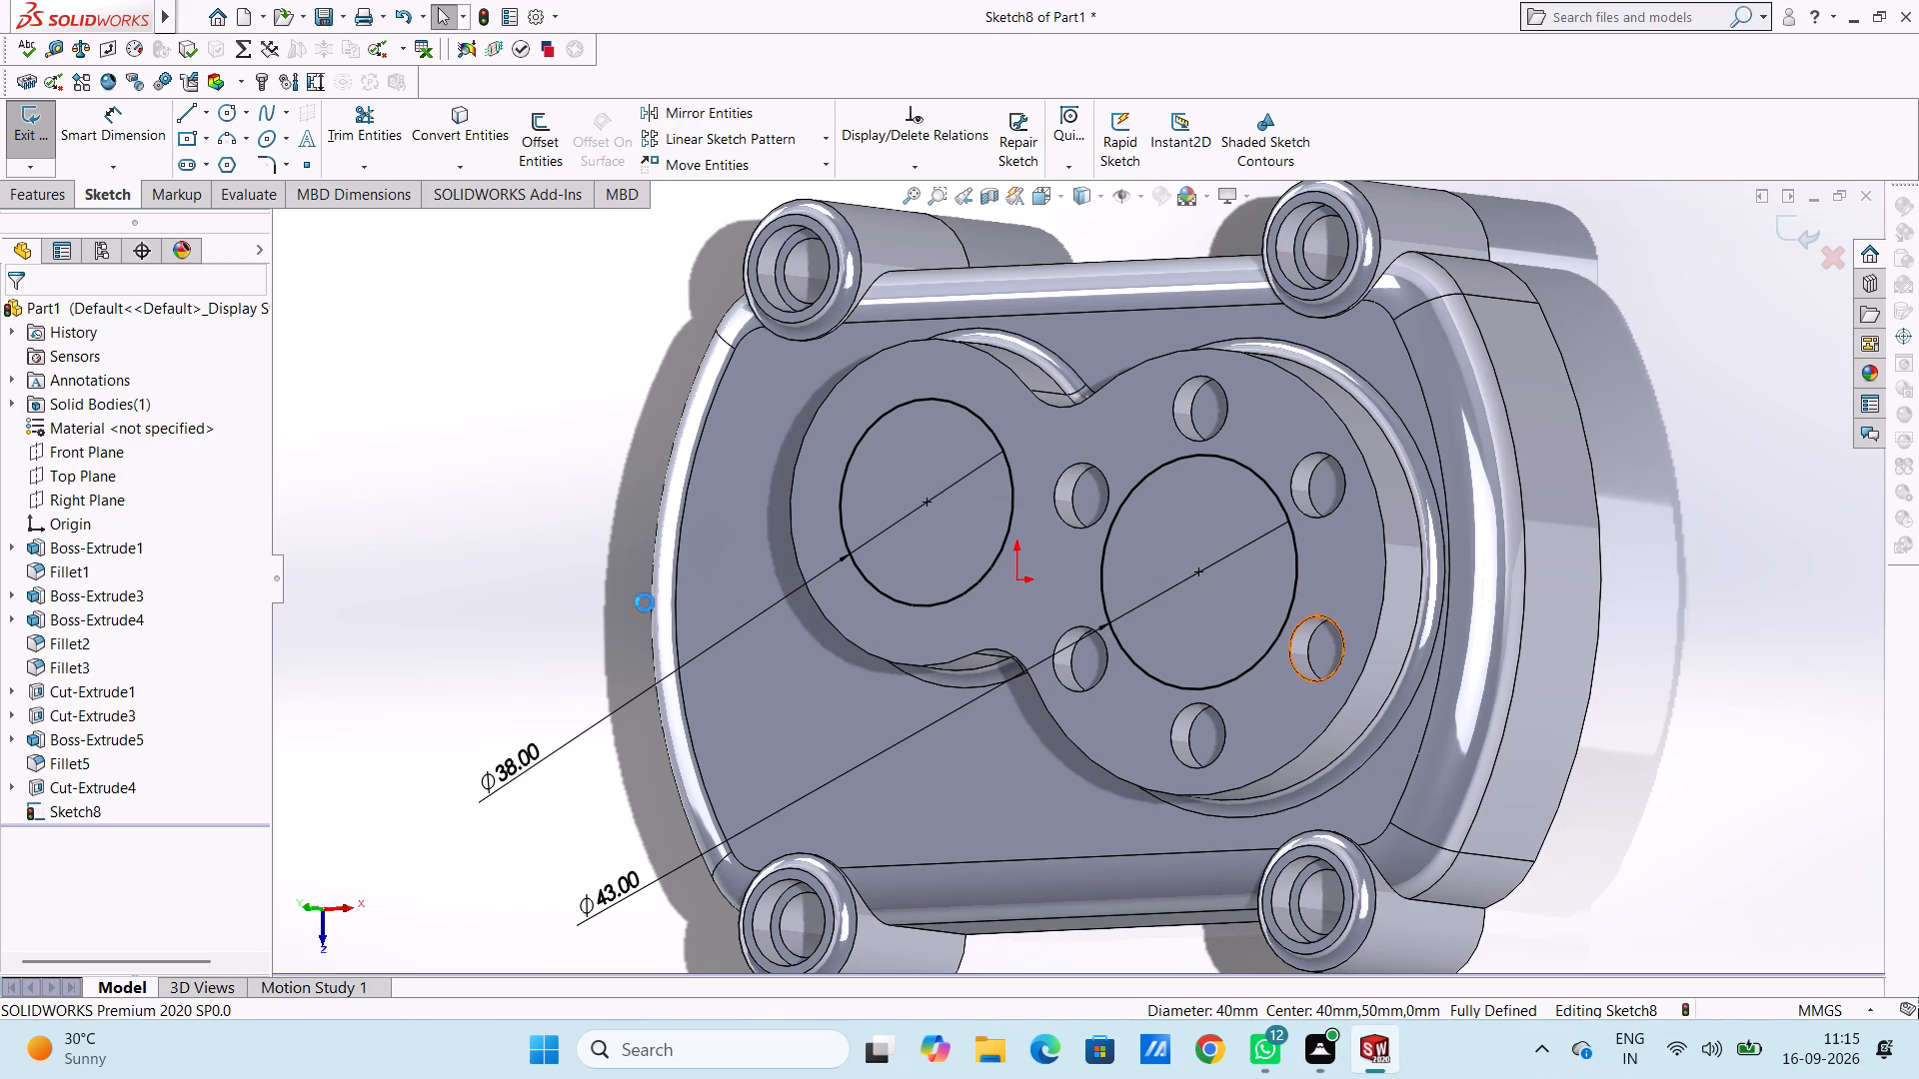
click(452, 544)
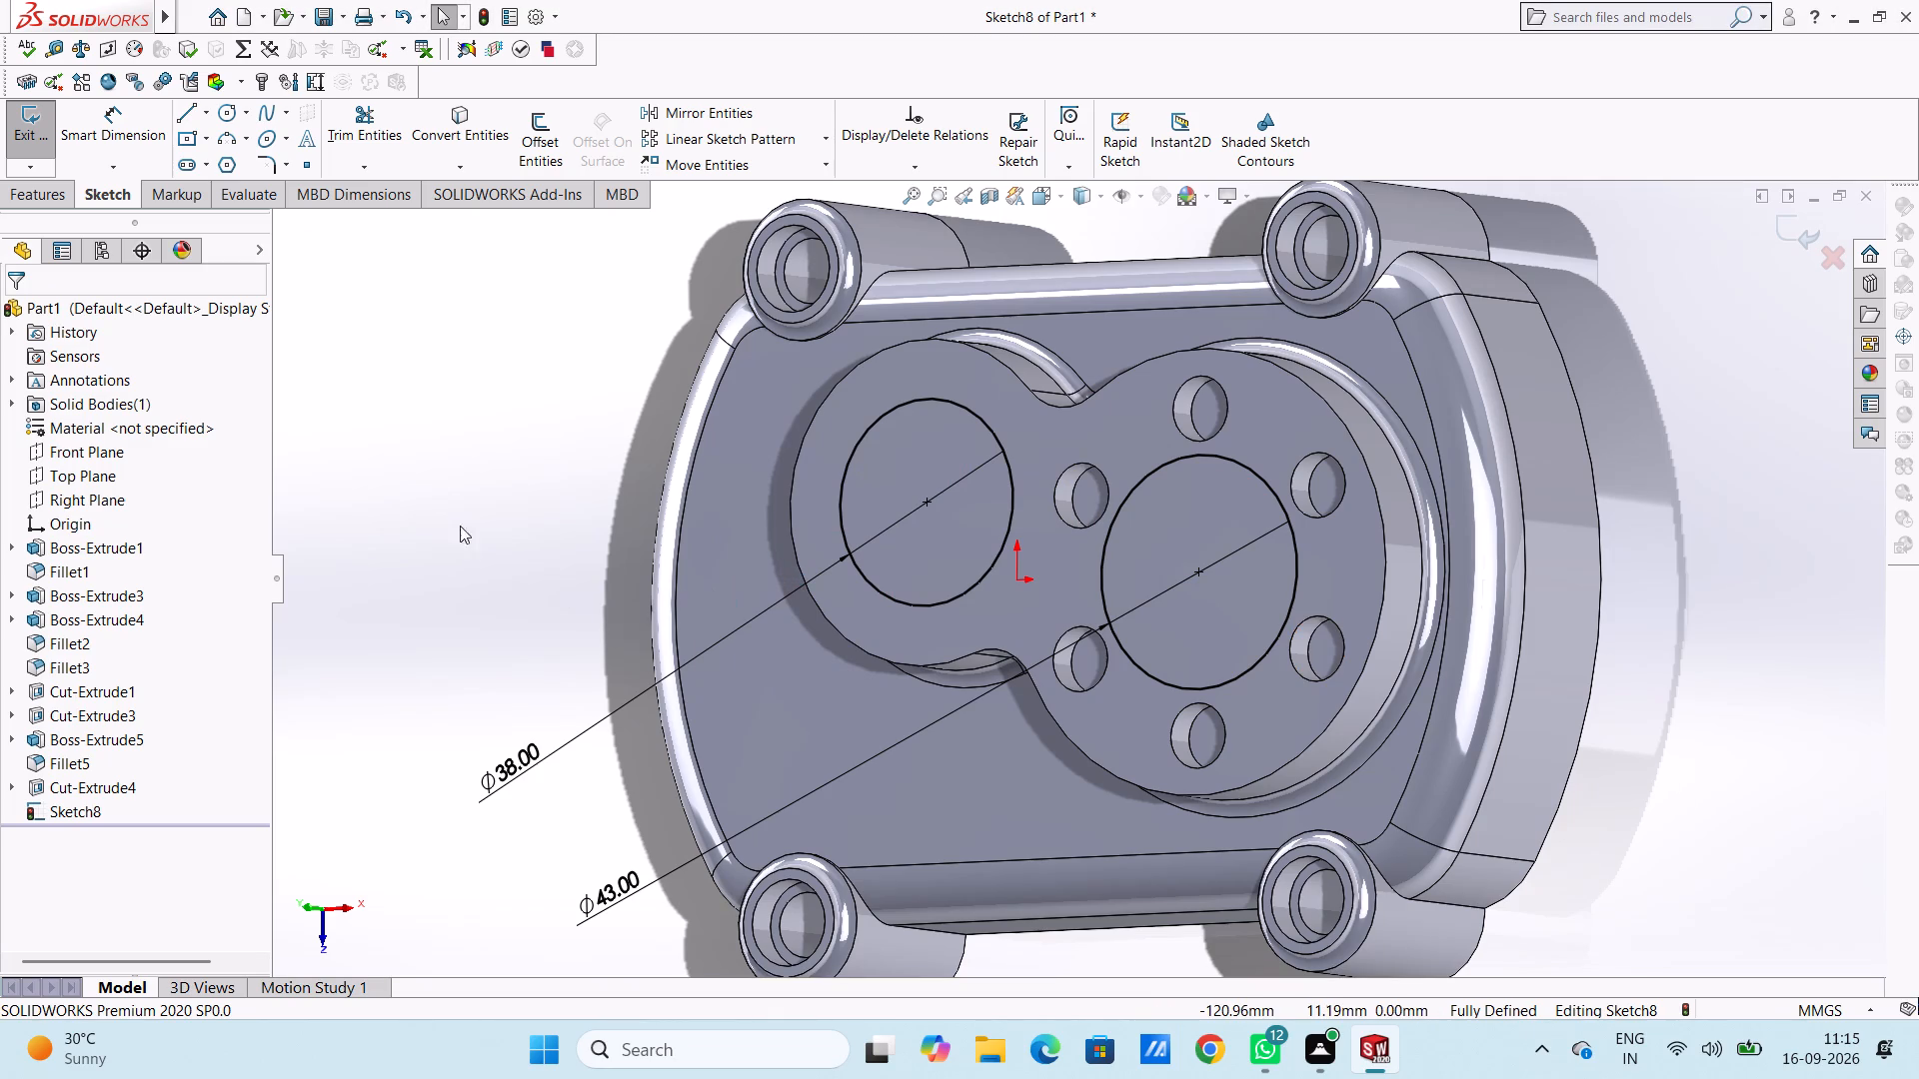
Cut the 38 mm and 43 mm circles into the raised boss as blind recesses 3 mm deep.
click(15, 206)
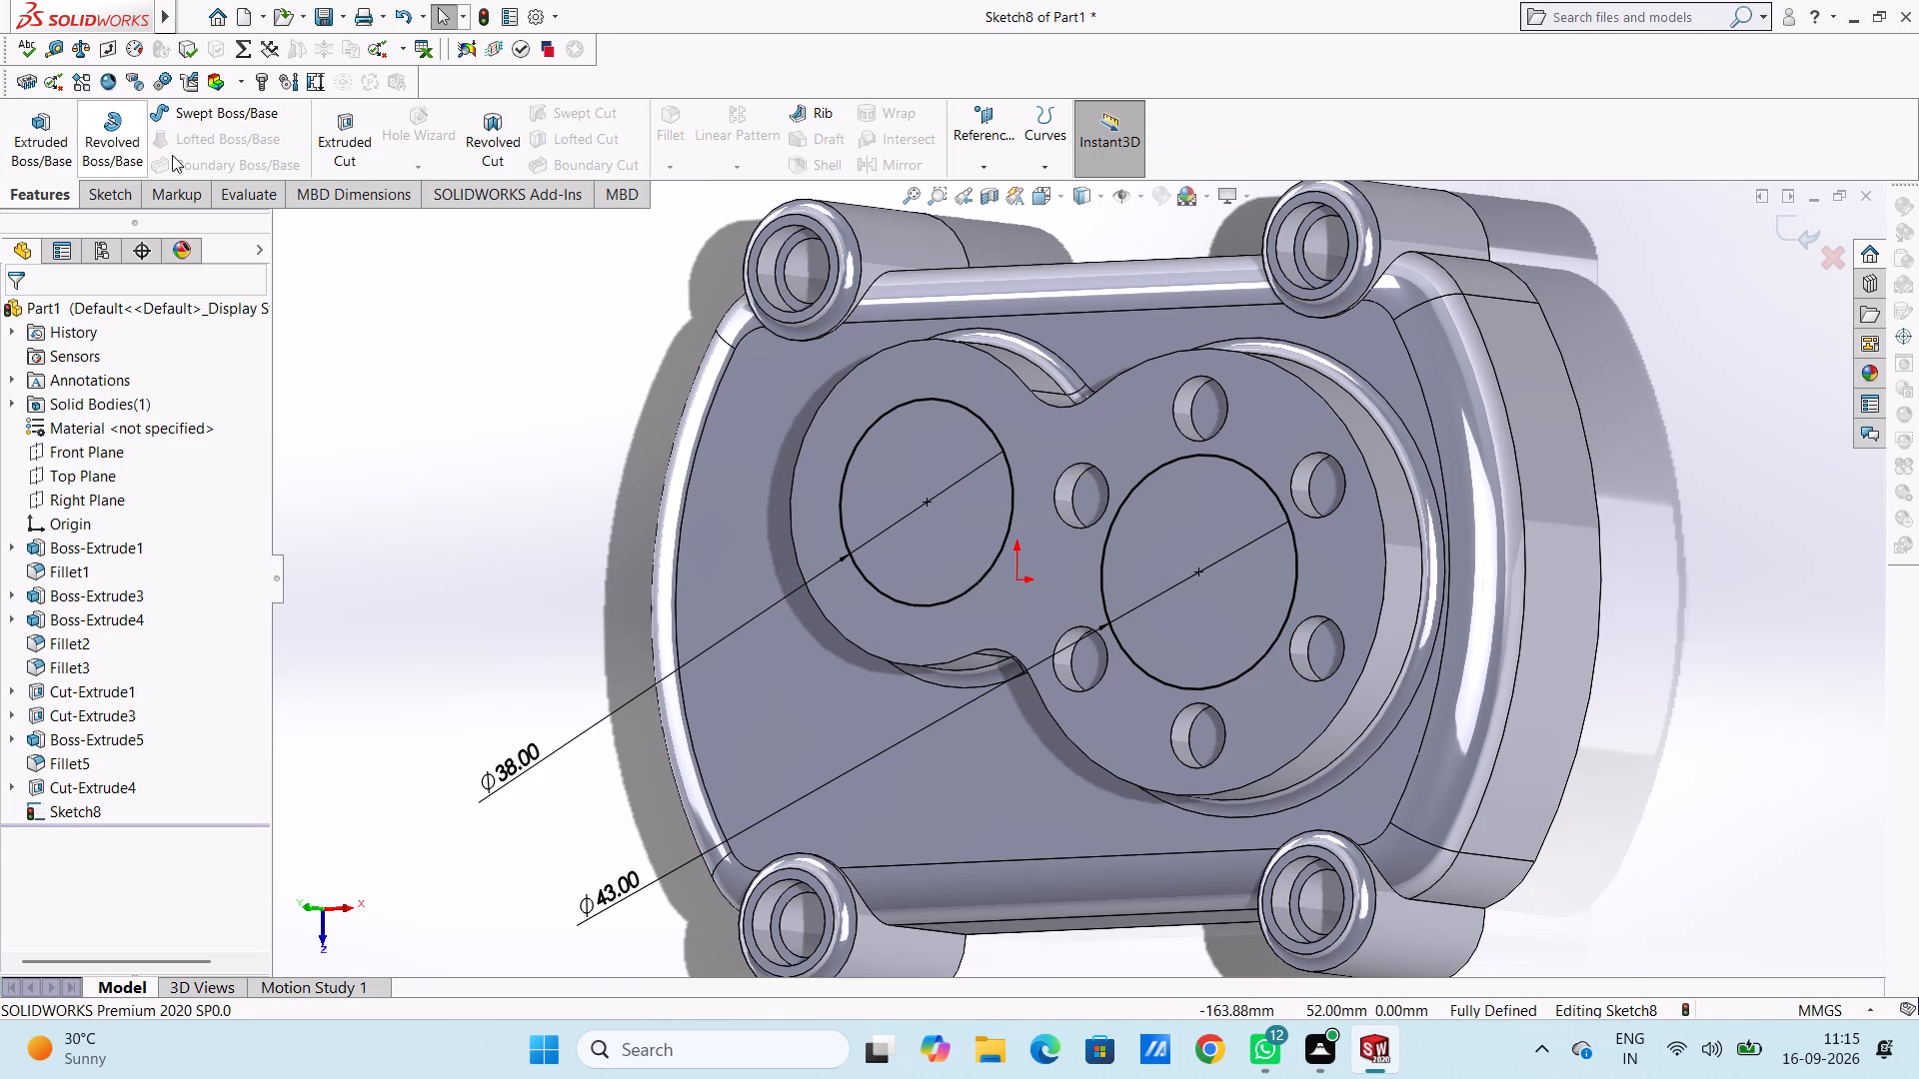
click(374, 150)
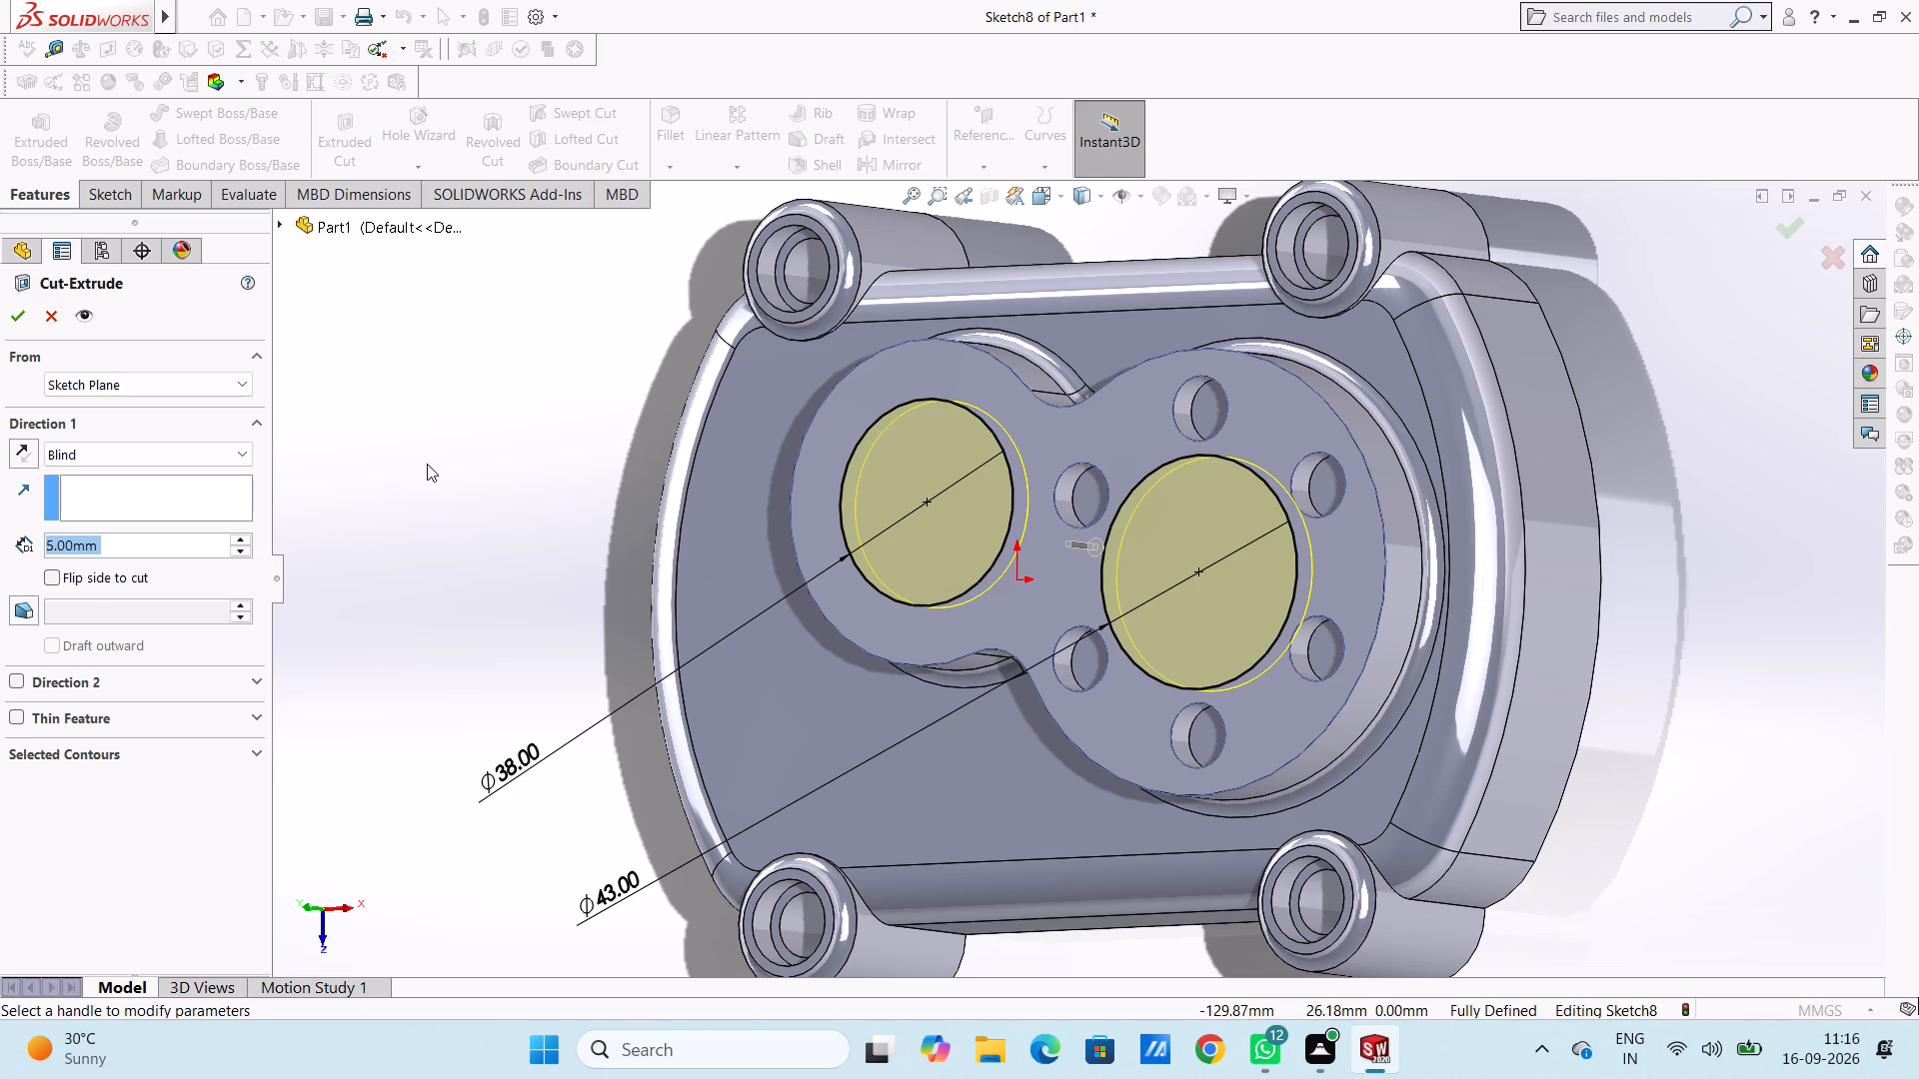
key(3)
key(Return)
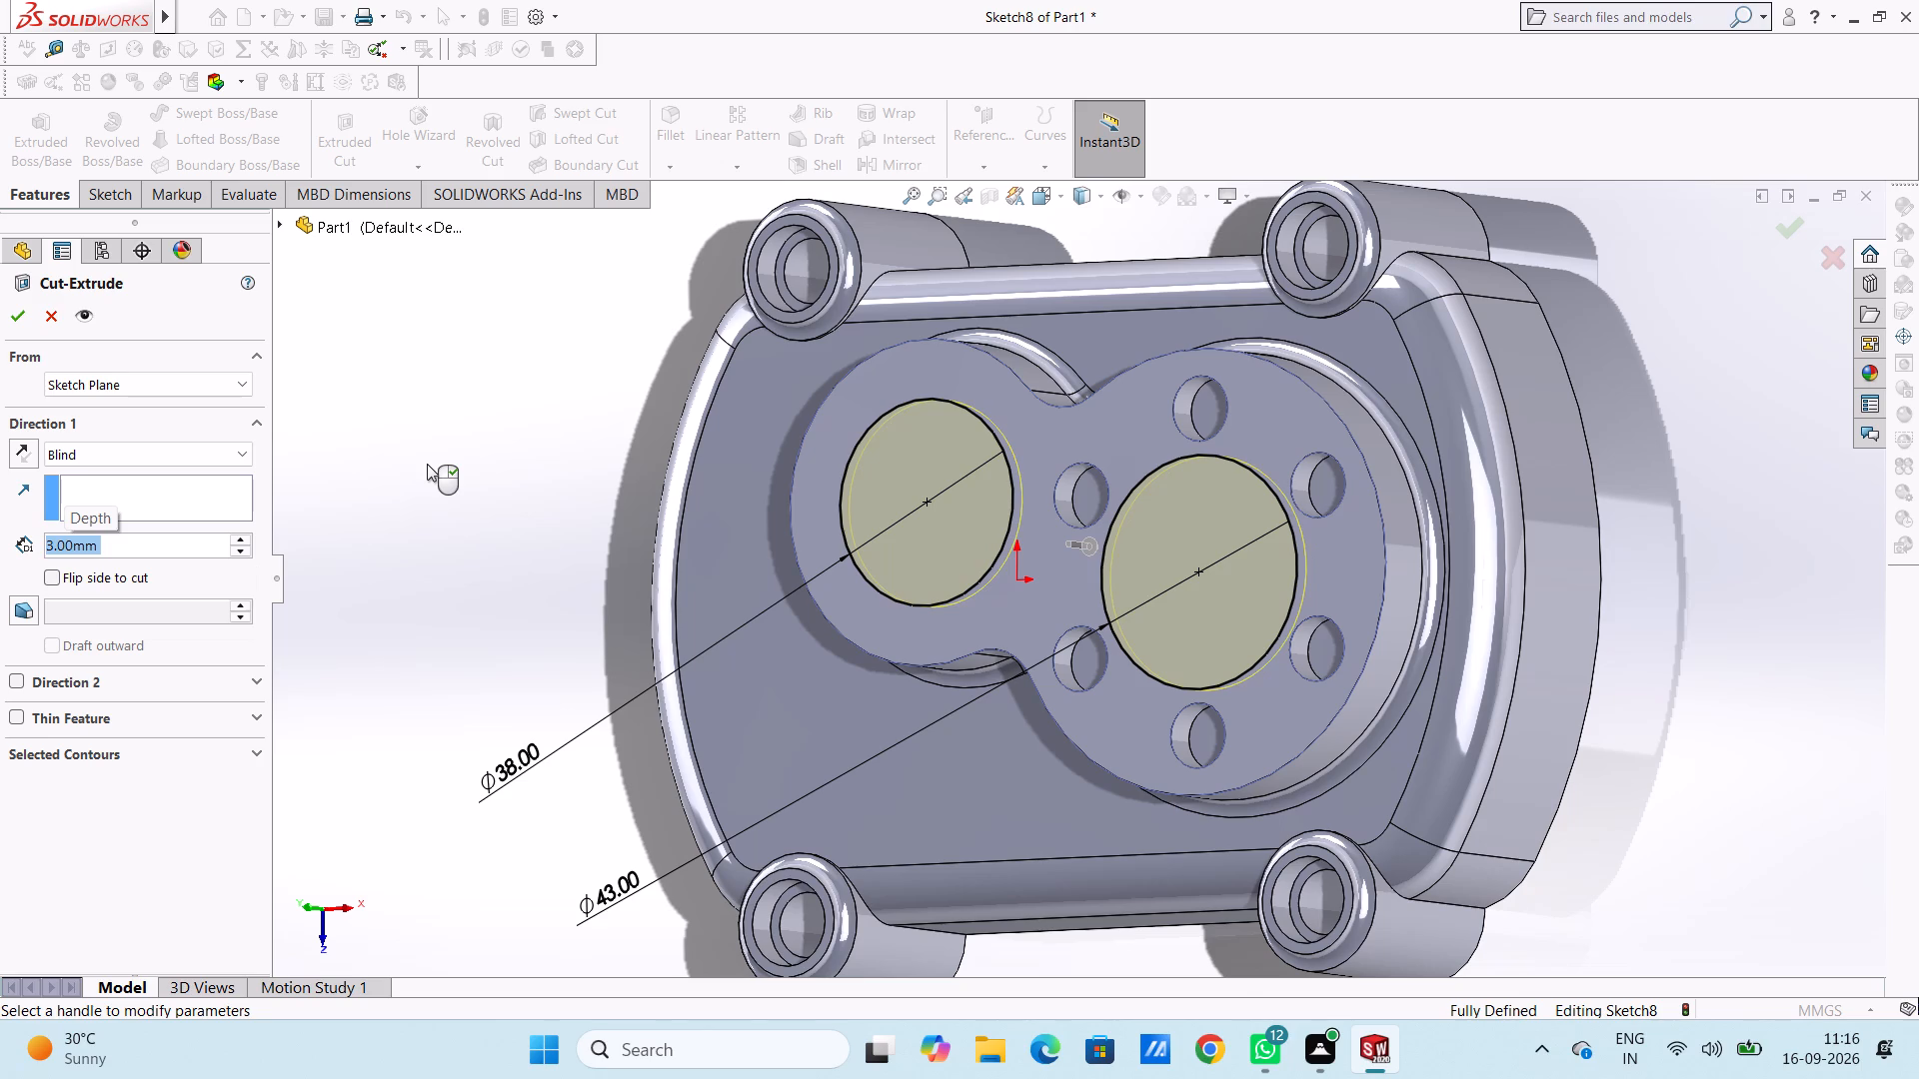
click(23, 308)
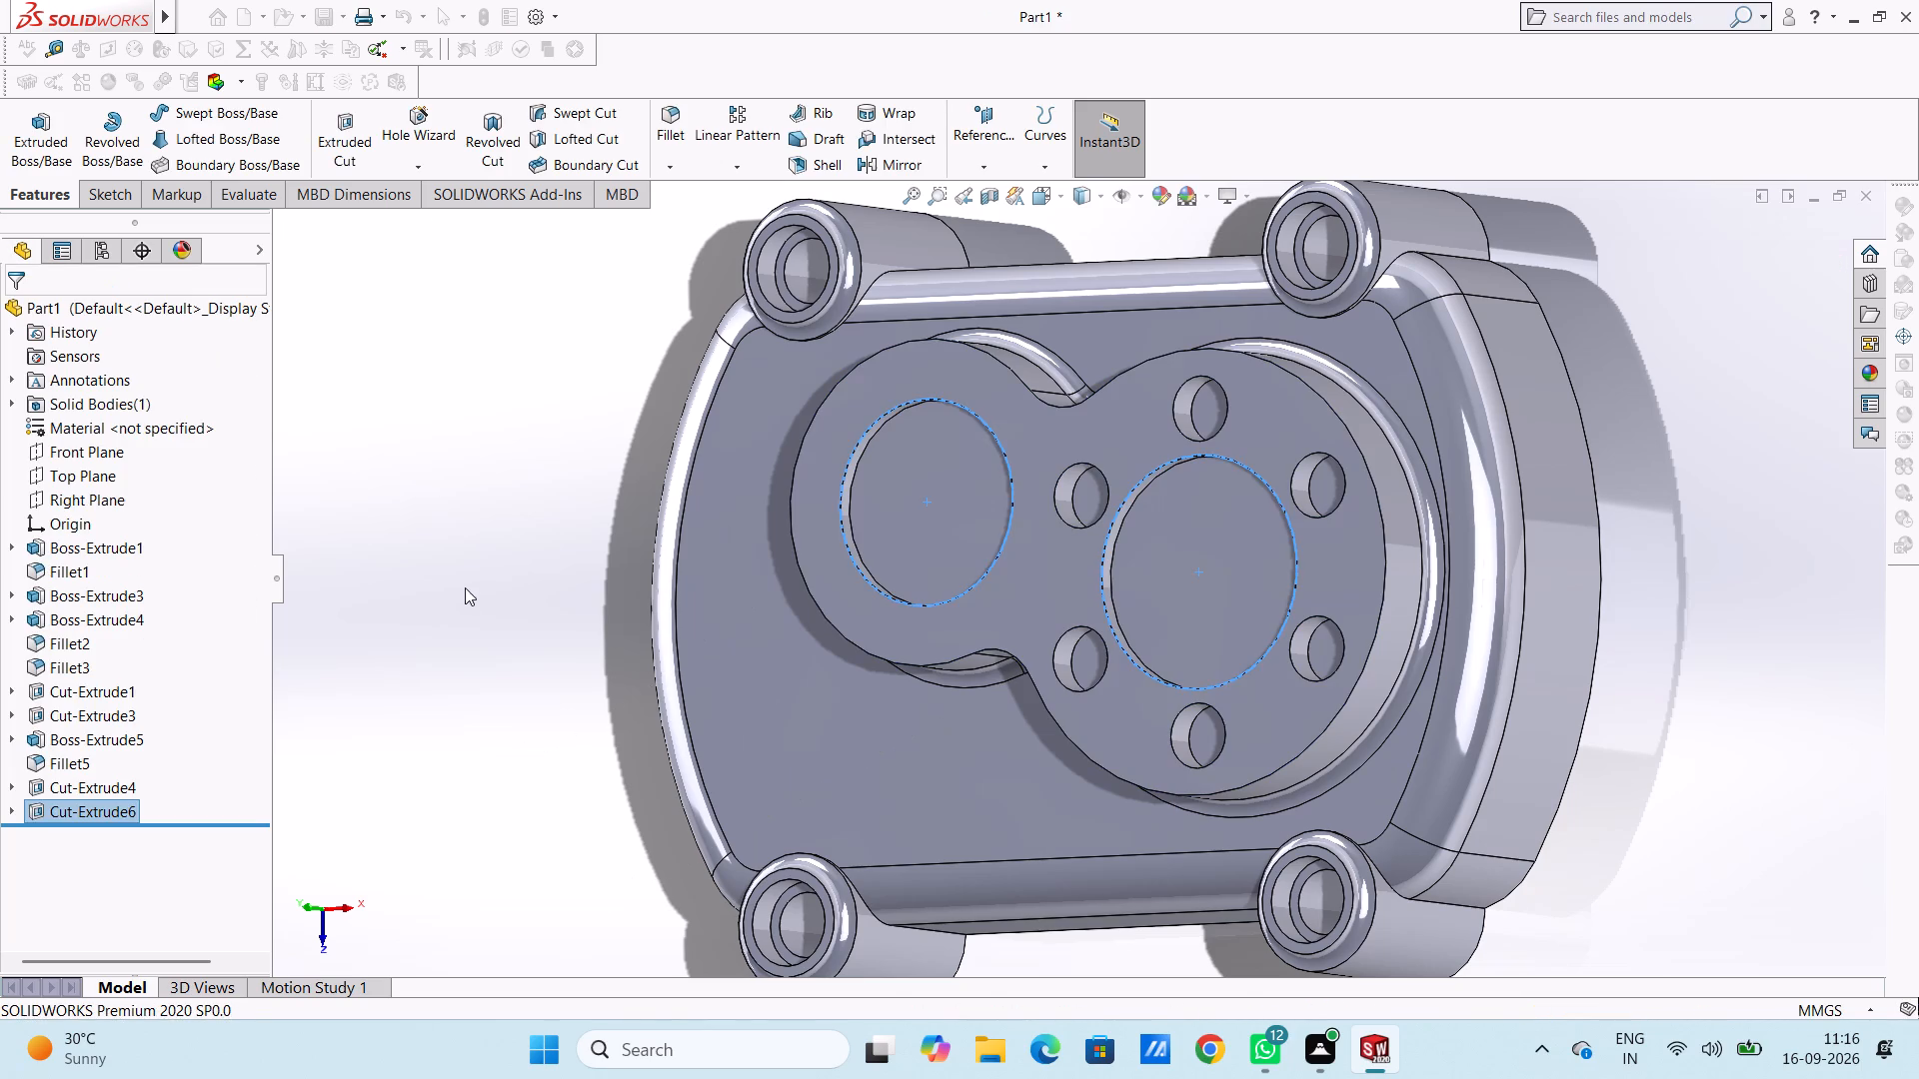
click(467, 569)
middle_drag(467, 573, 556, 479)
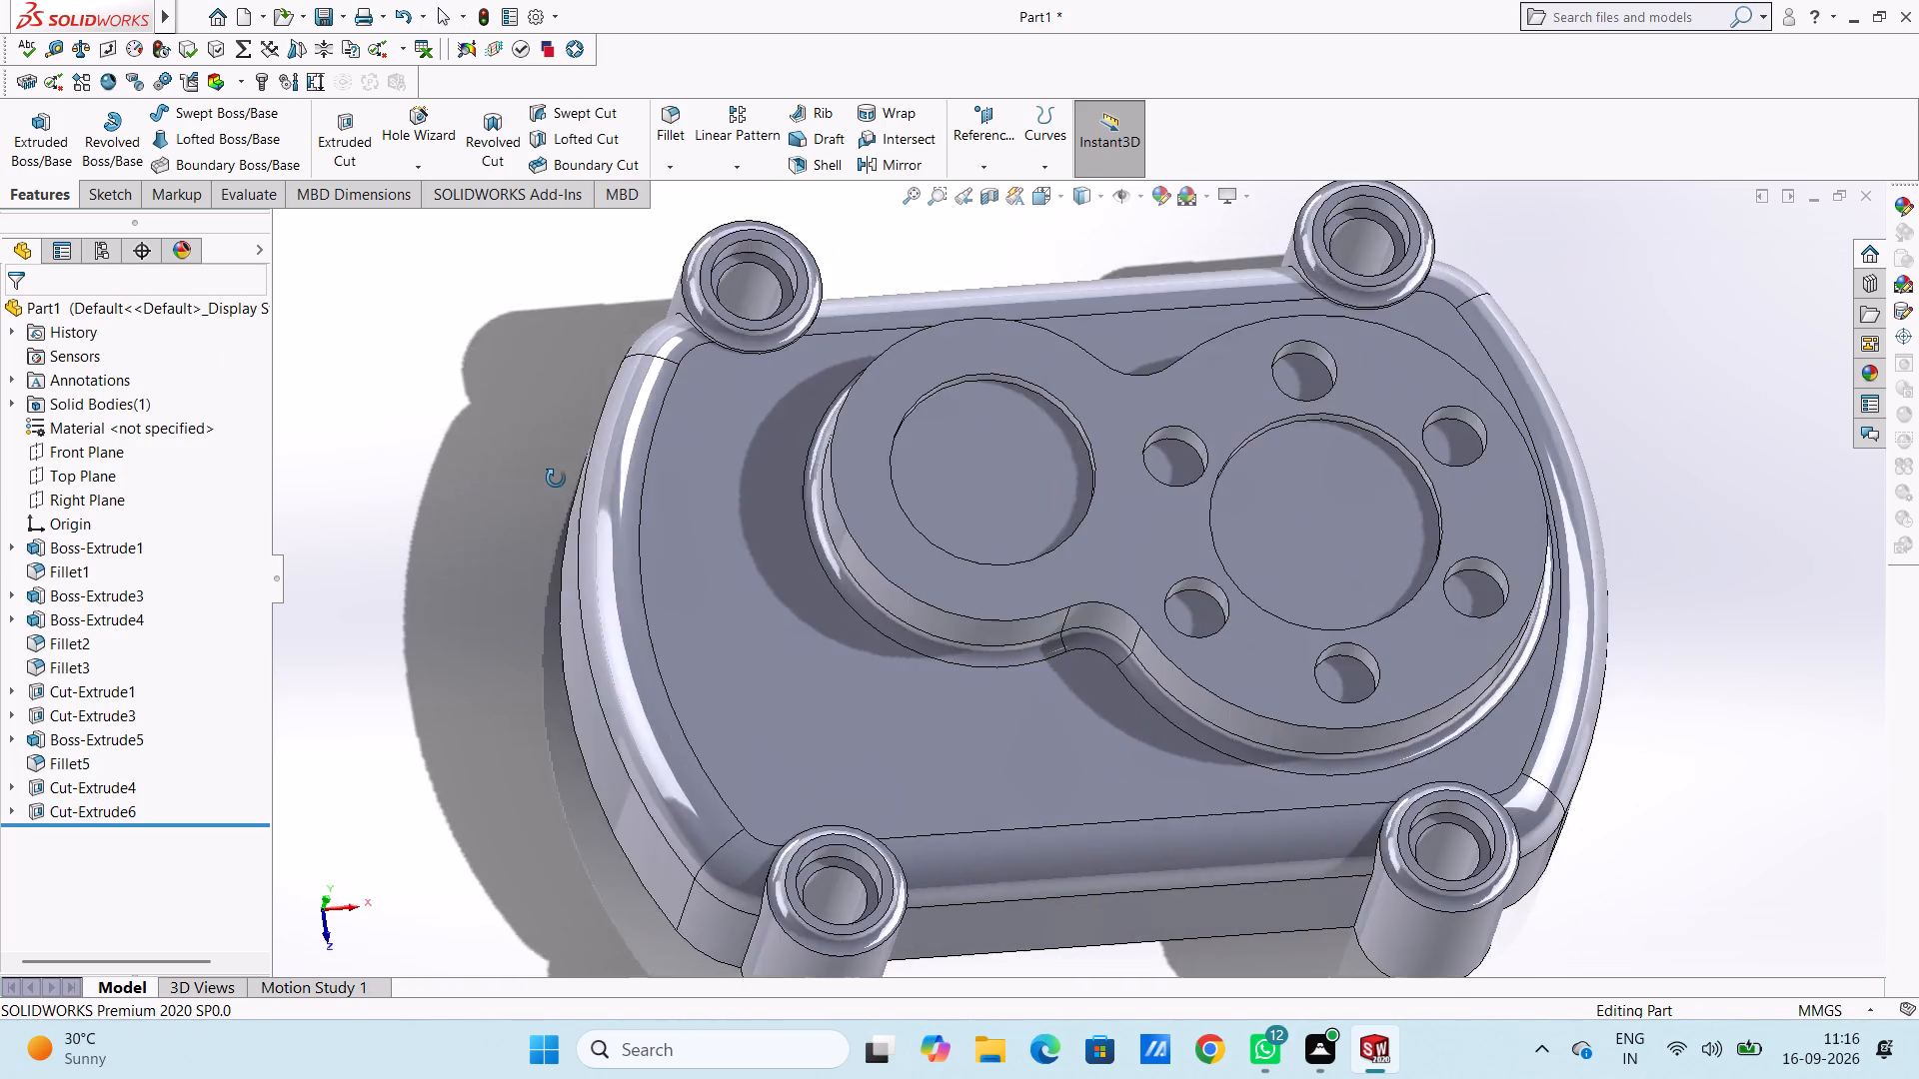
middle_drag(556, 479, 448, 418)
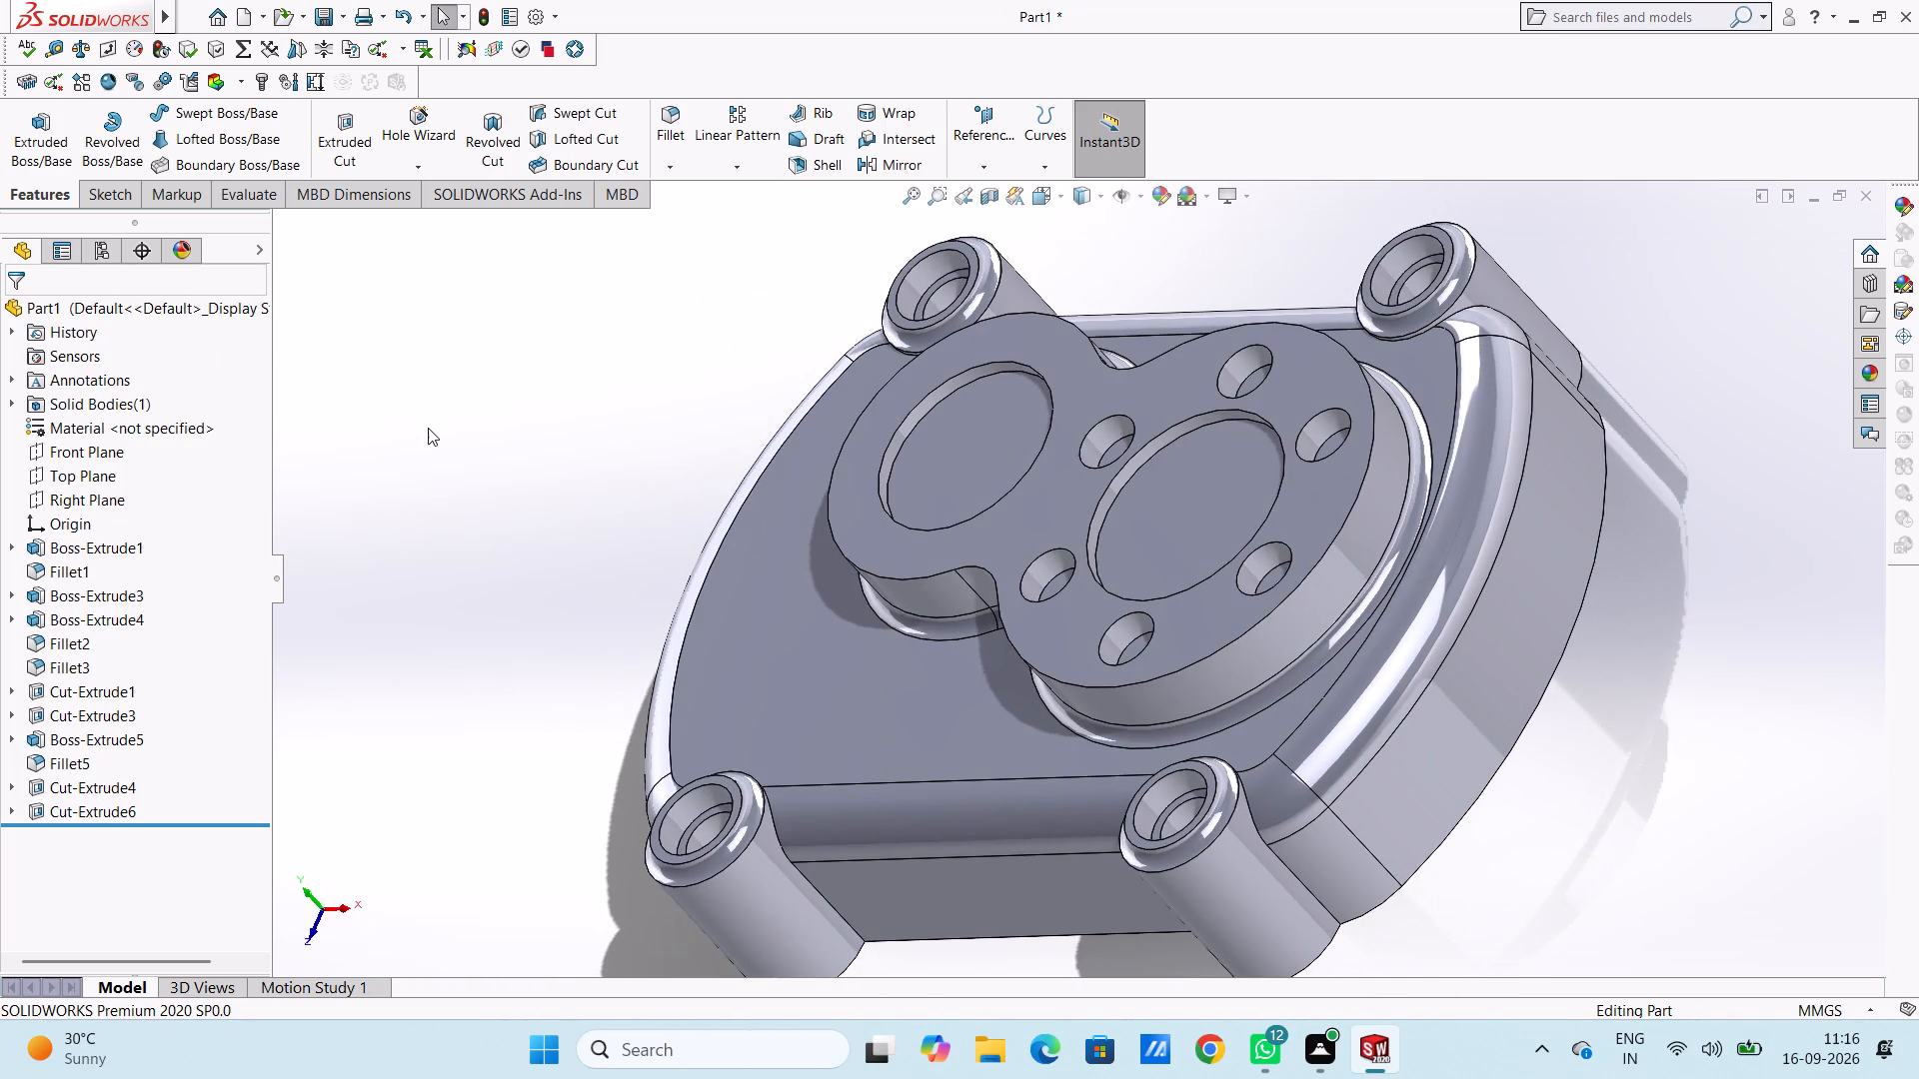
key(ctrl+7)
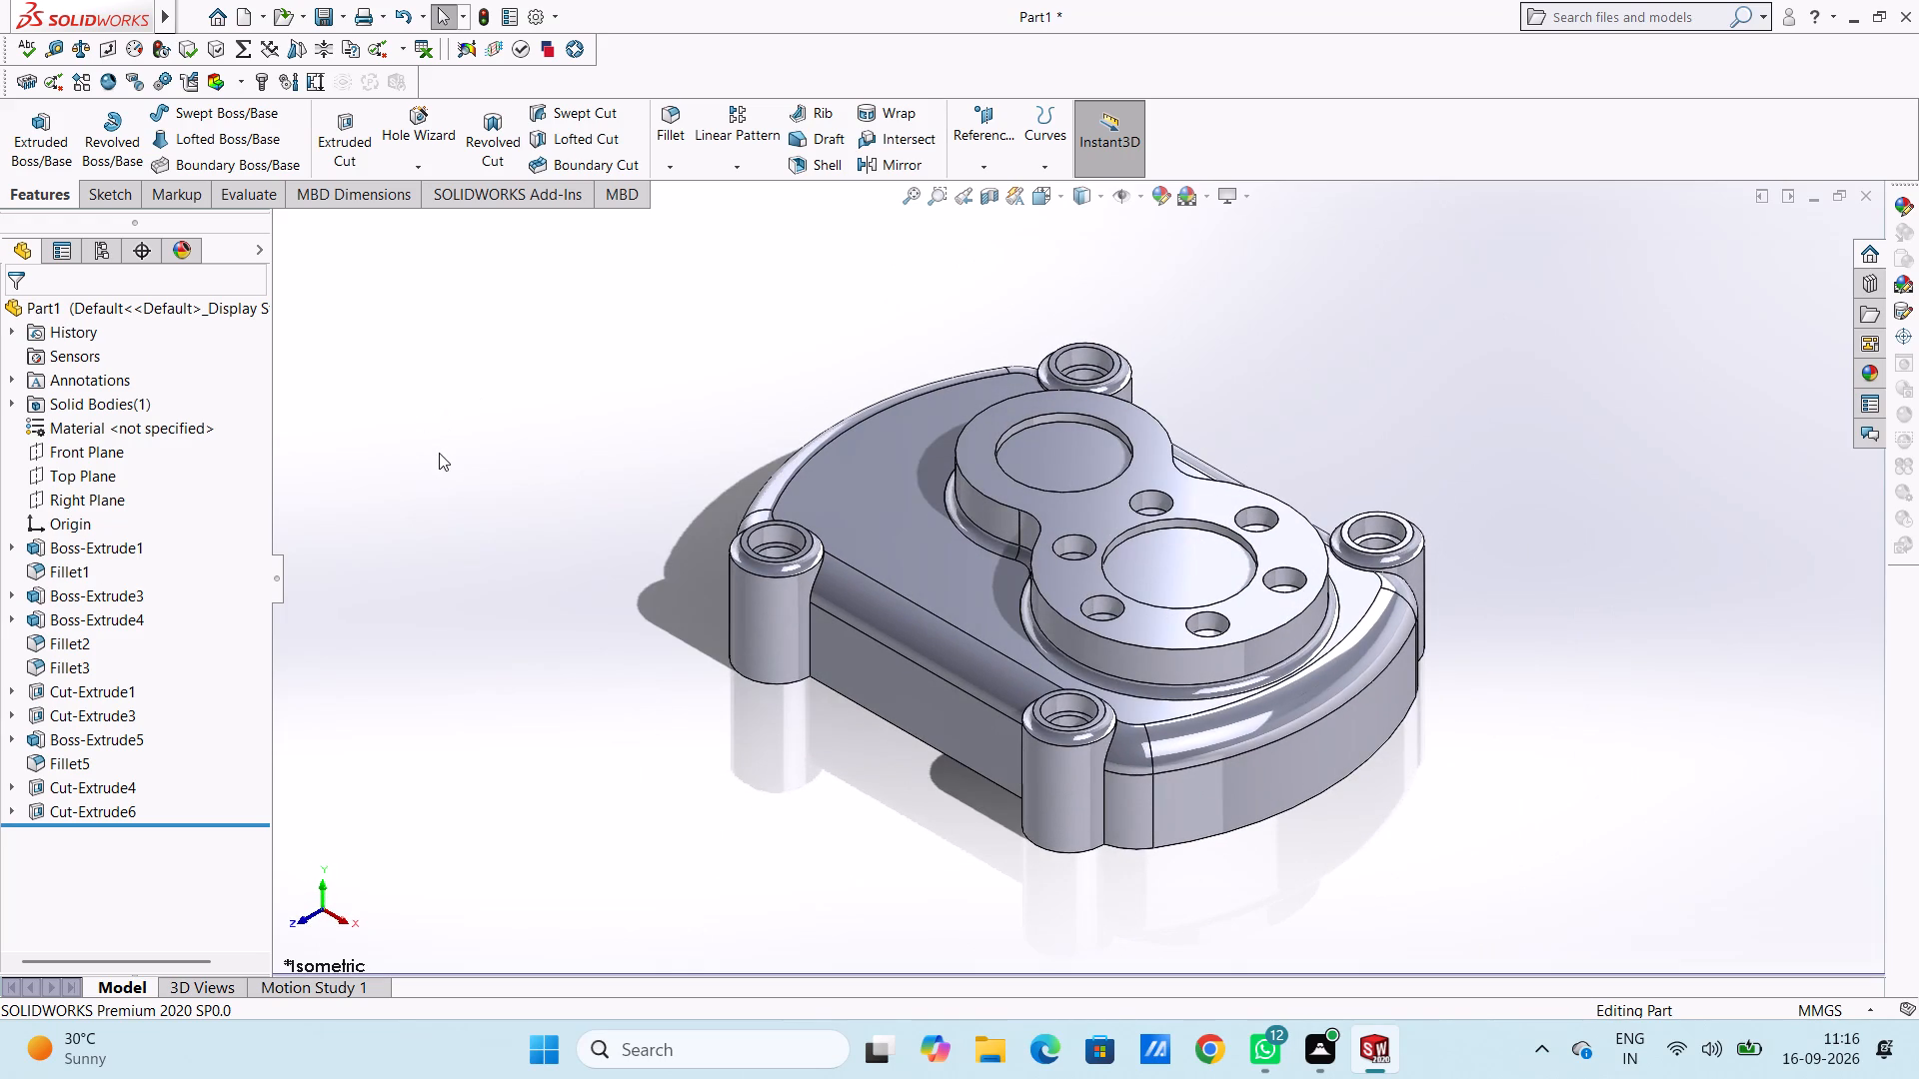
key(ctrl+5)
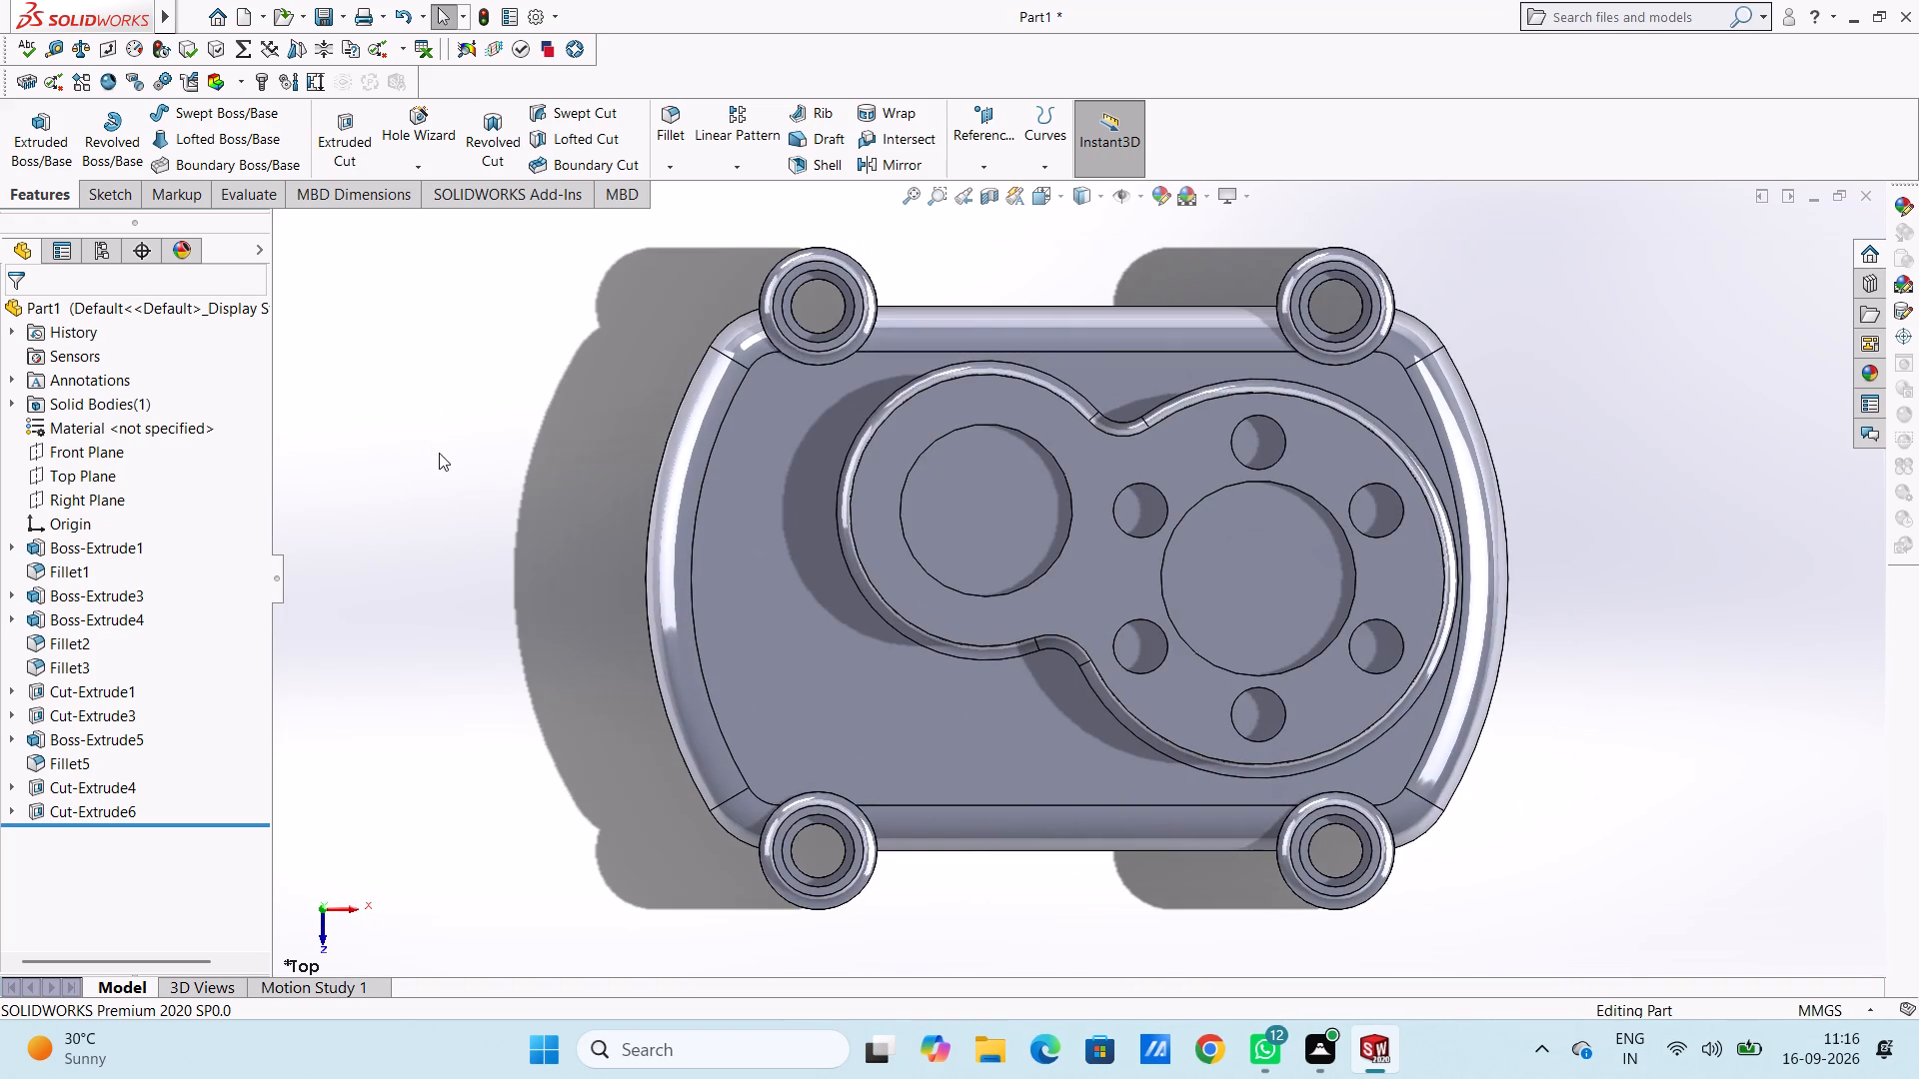
Sketch two circles on the floor of the smaller boss recess, concentric with the two recesses, with radii 17.5 mm and 20 mm.
click(996, 513)
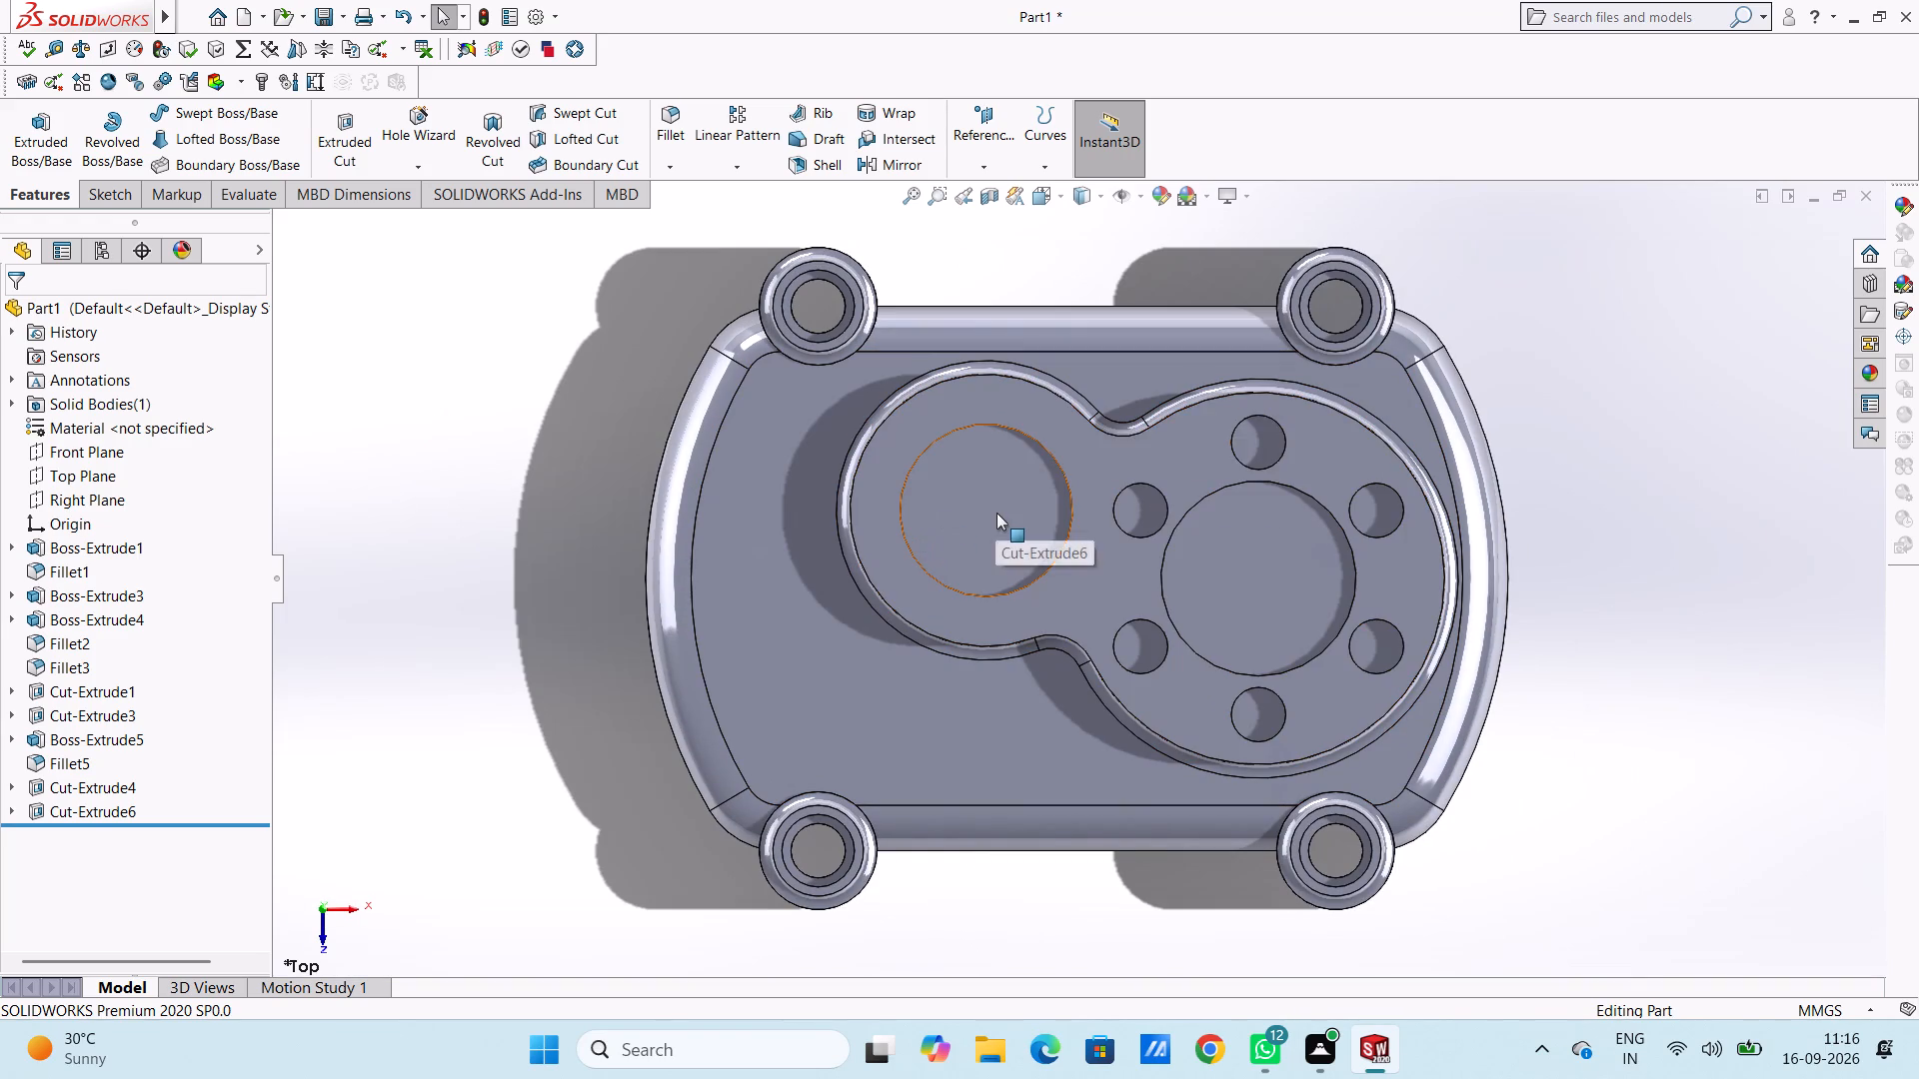
click(1086, 465)
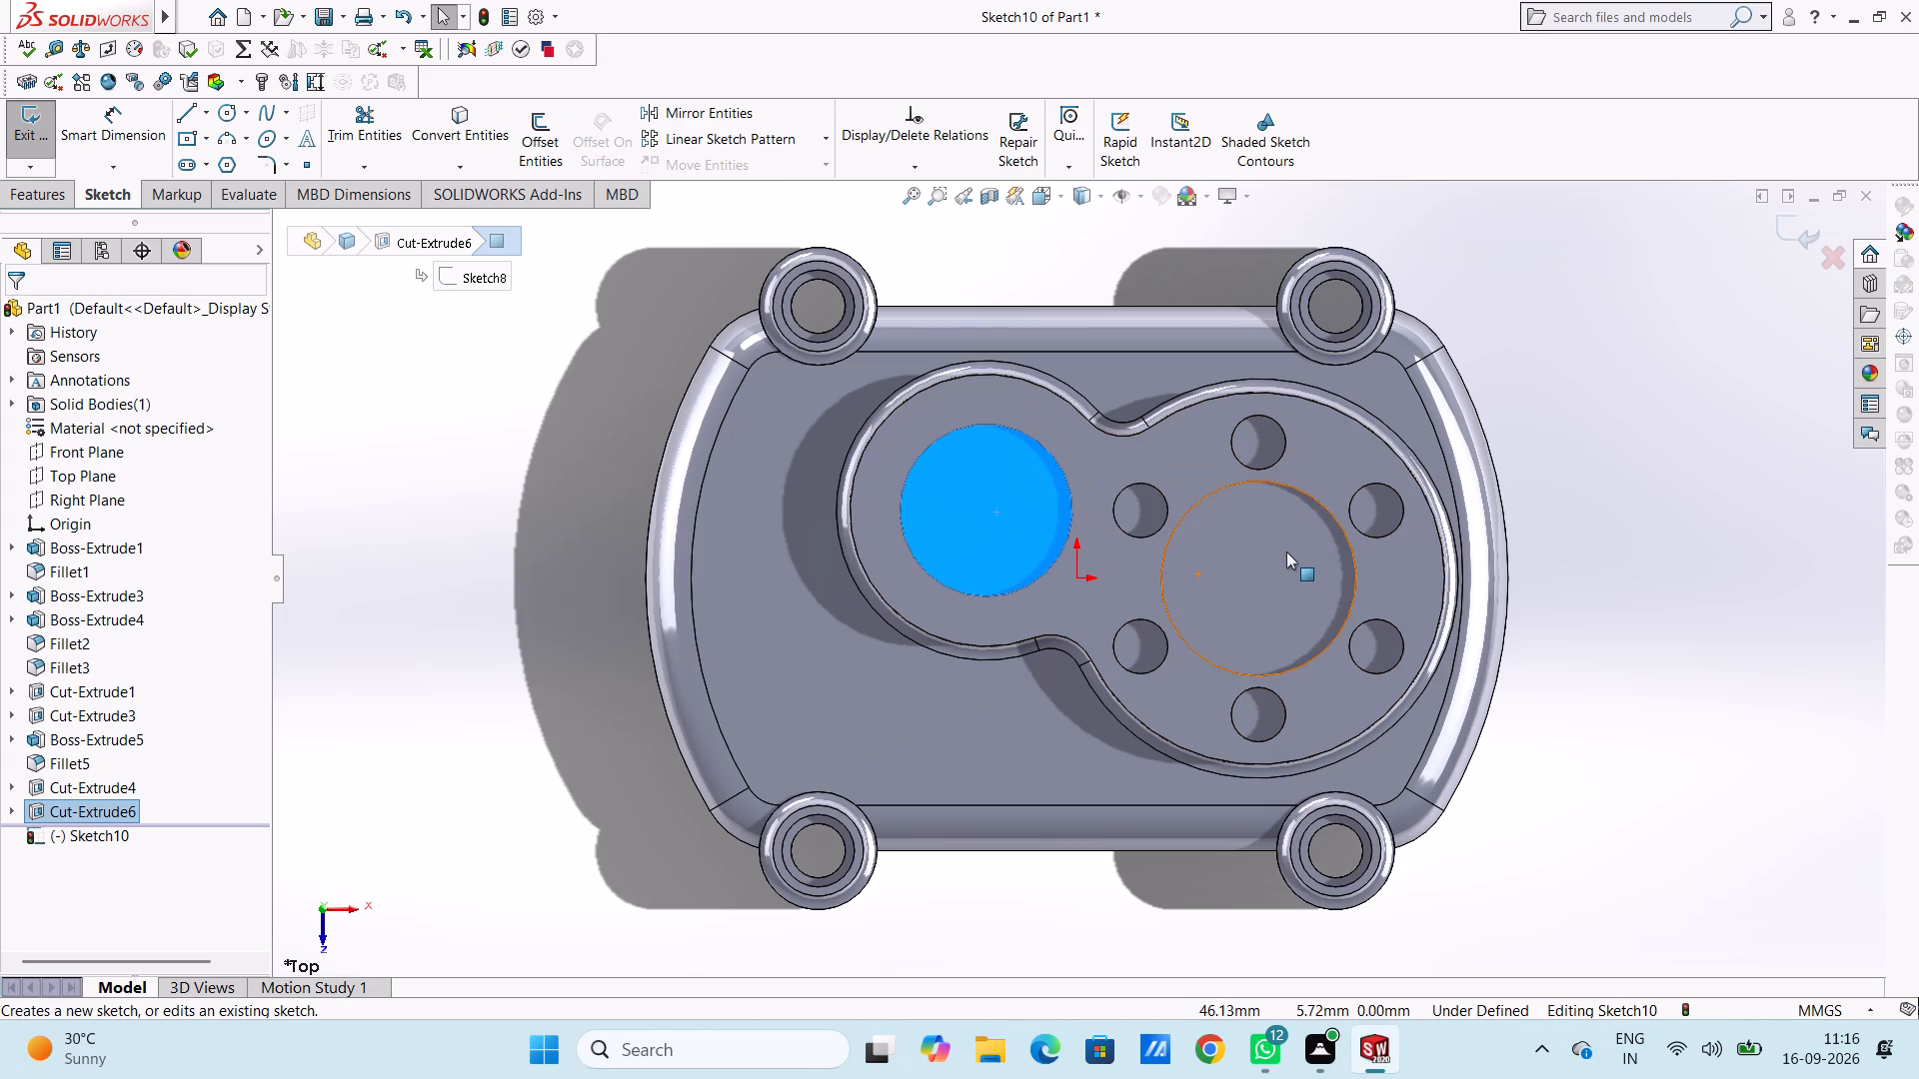
click(461, 478)
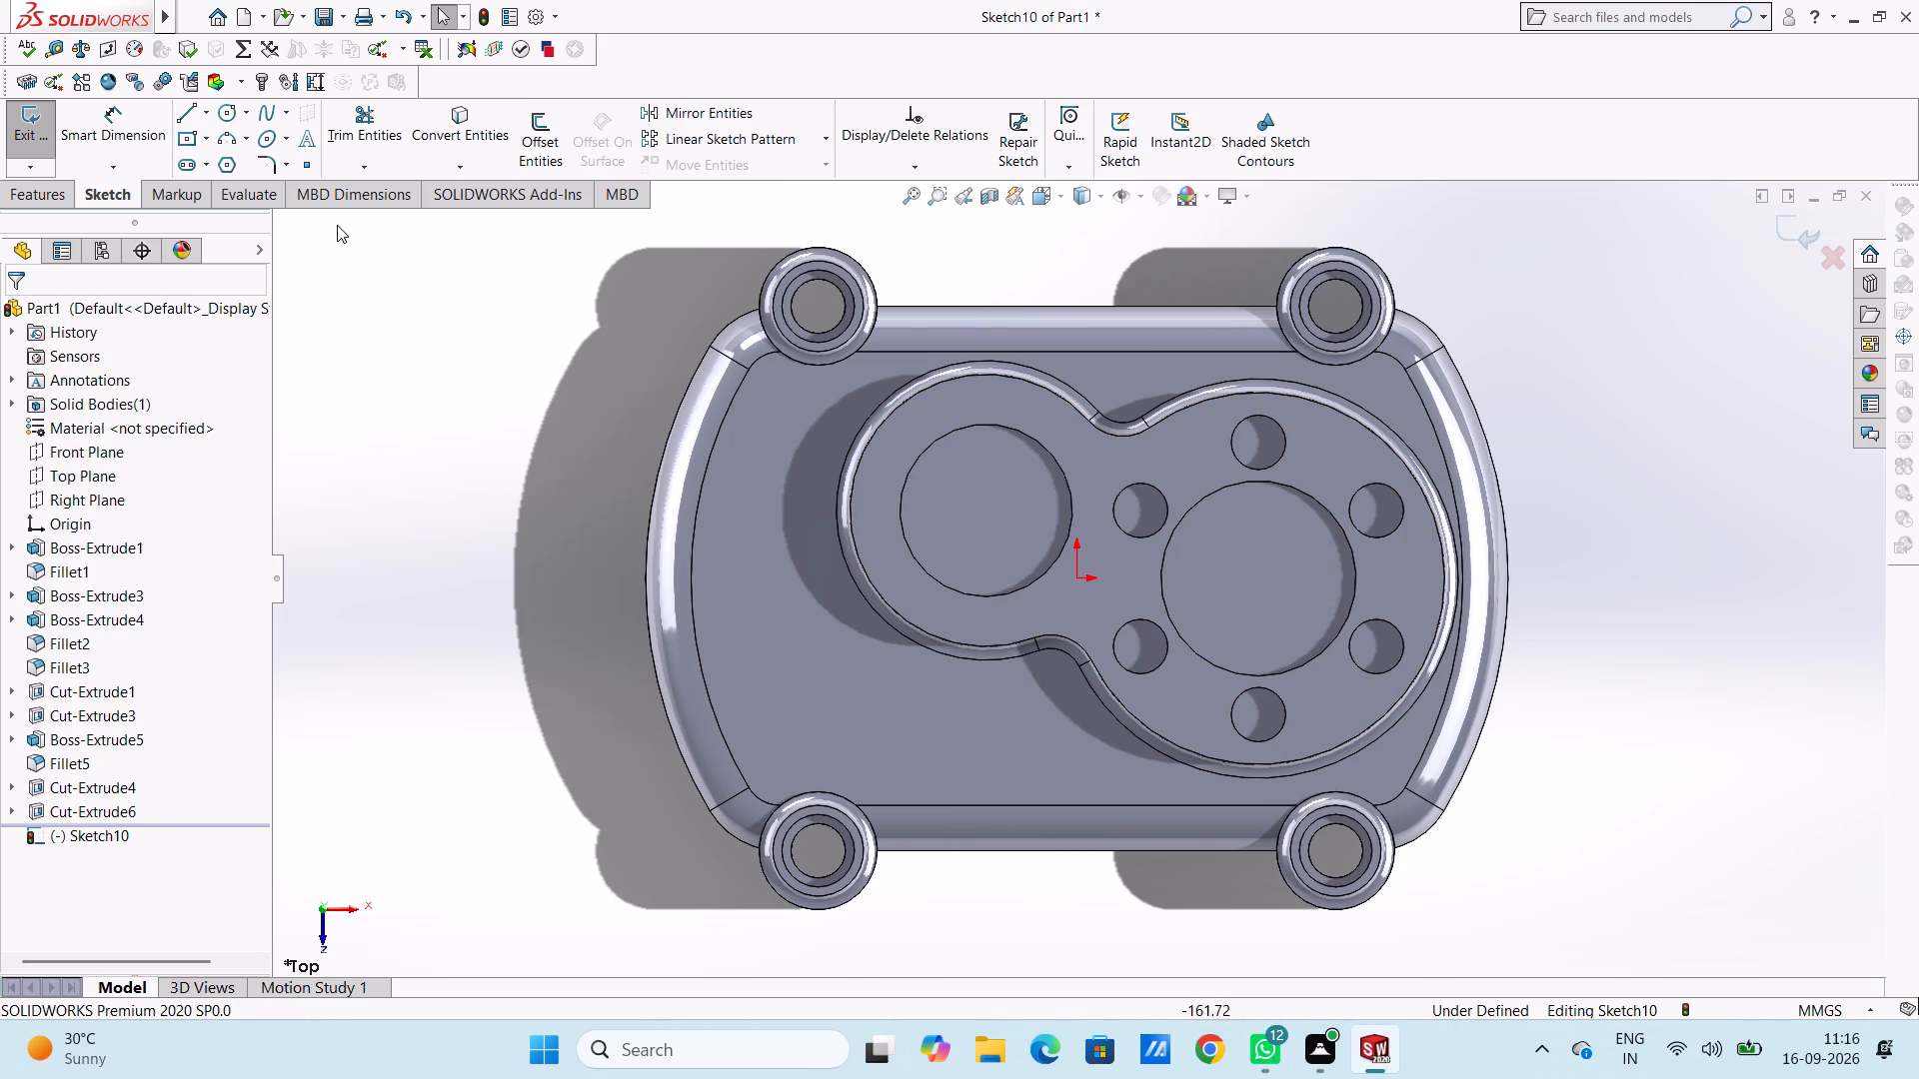
click(220, 110)
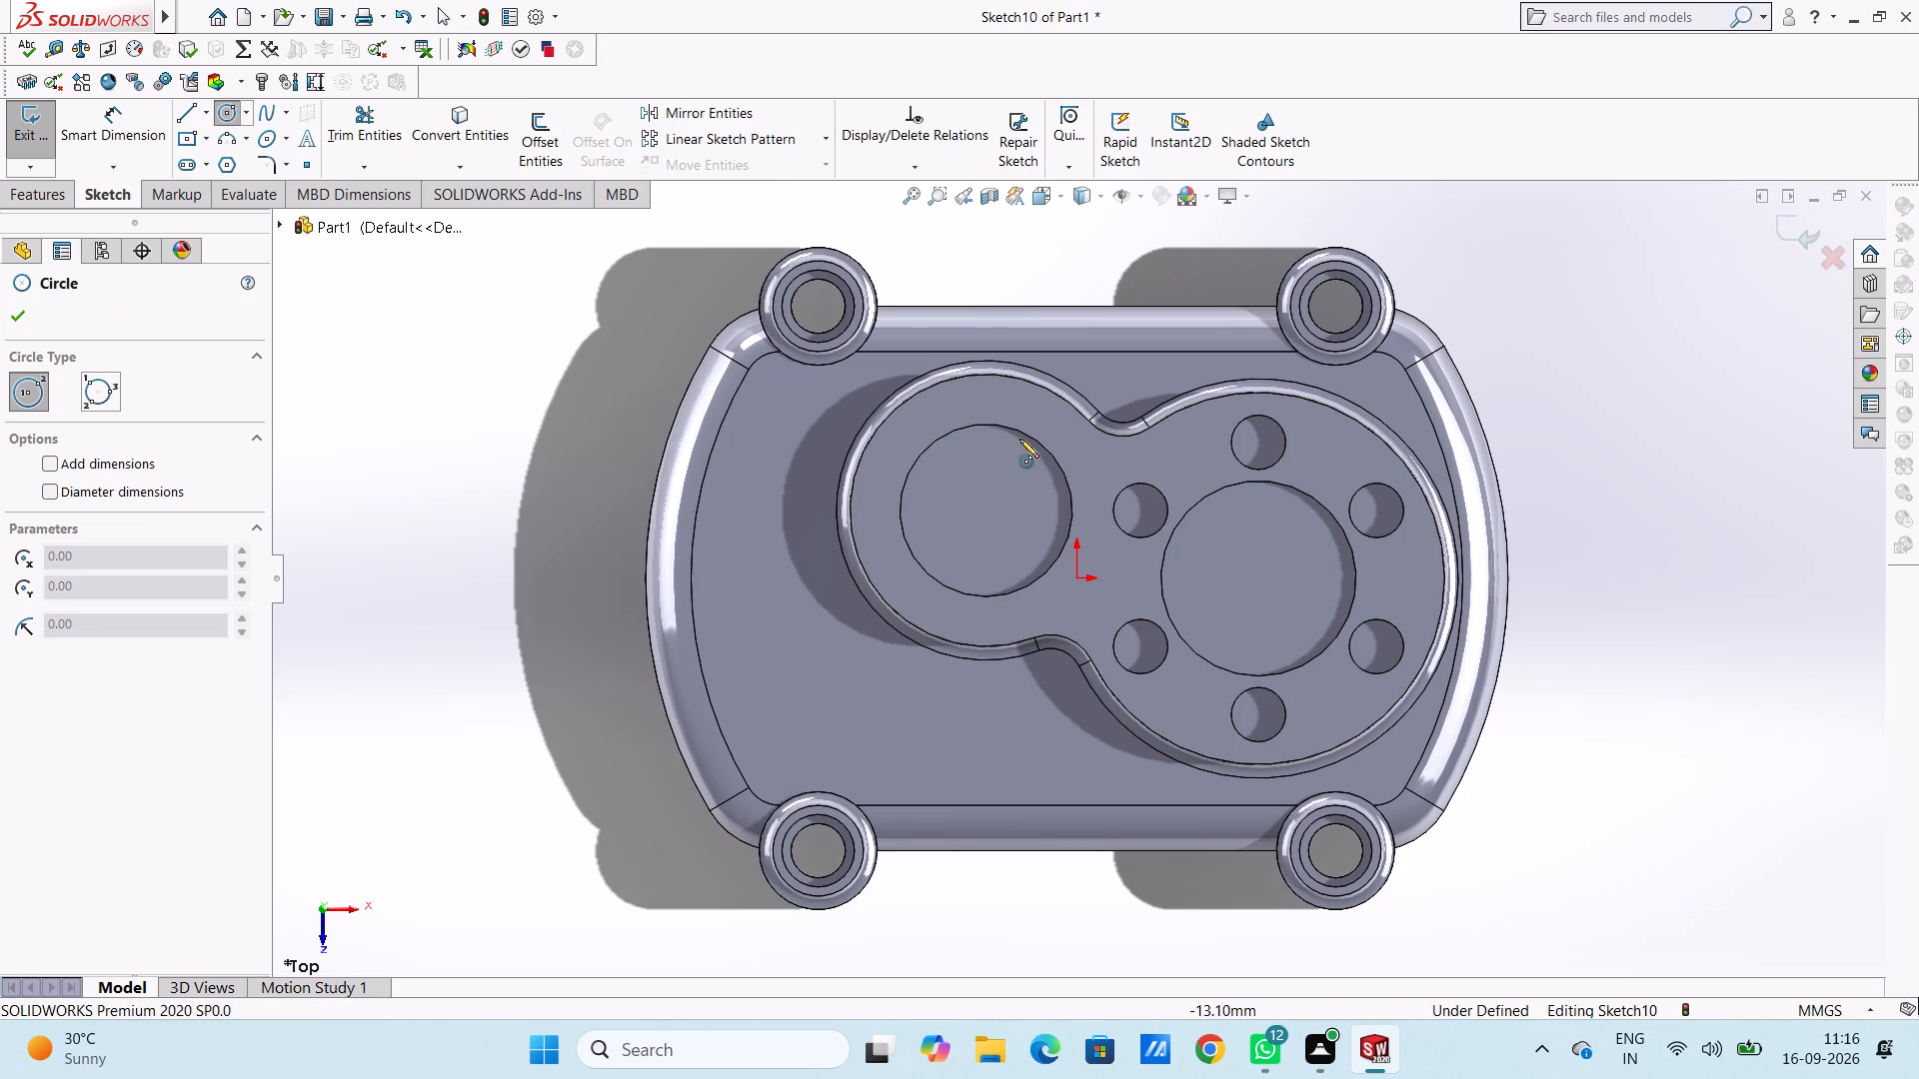
click(985, 511)
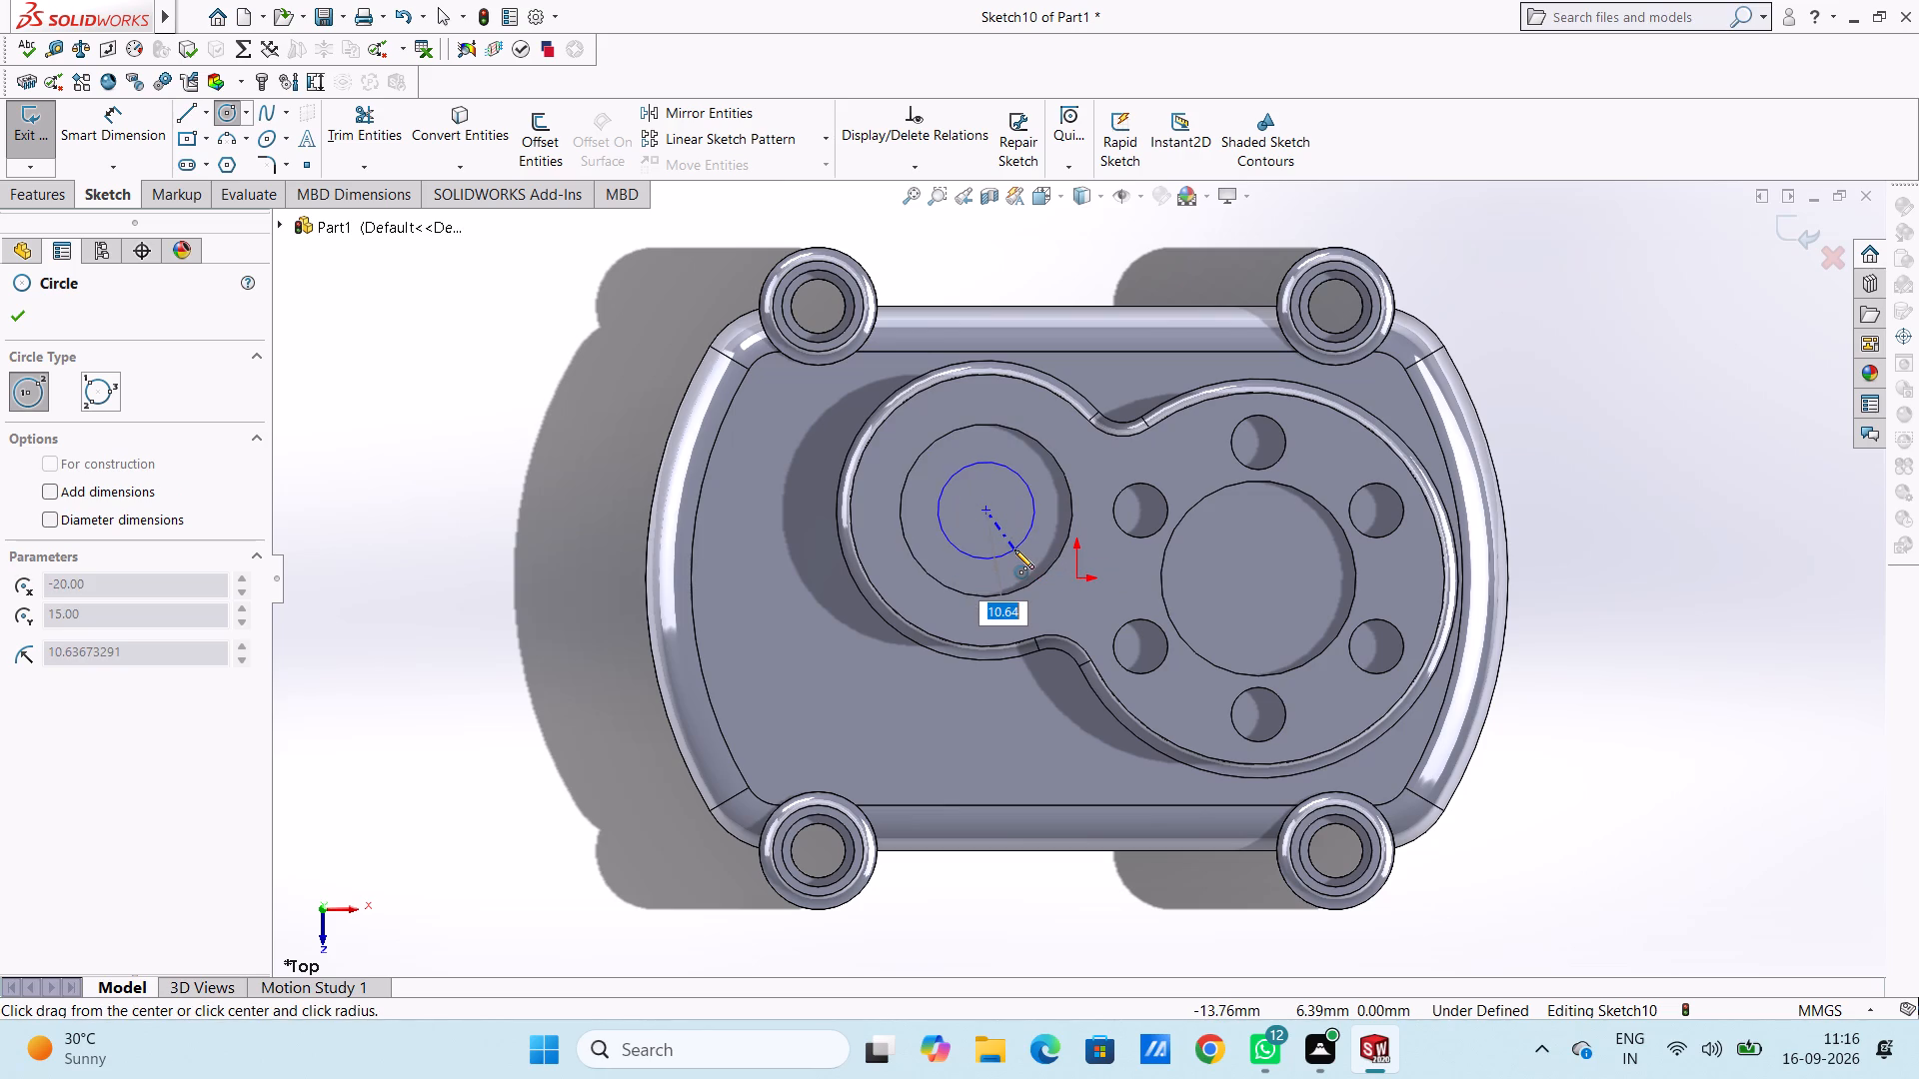
text(17.5)
key(Return)
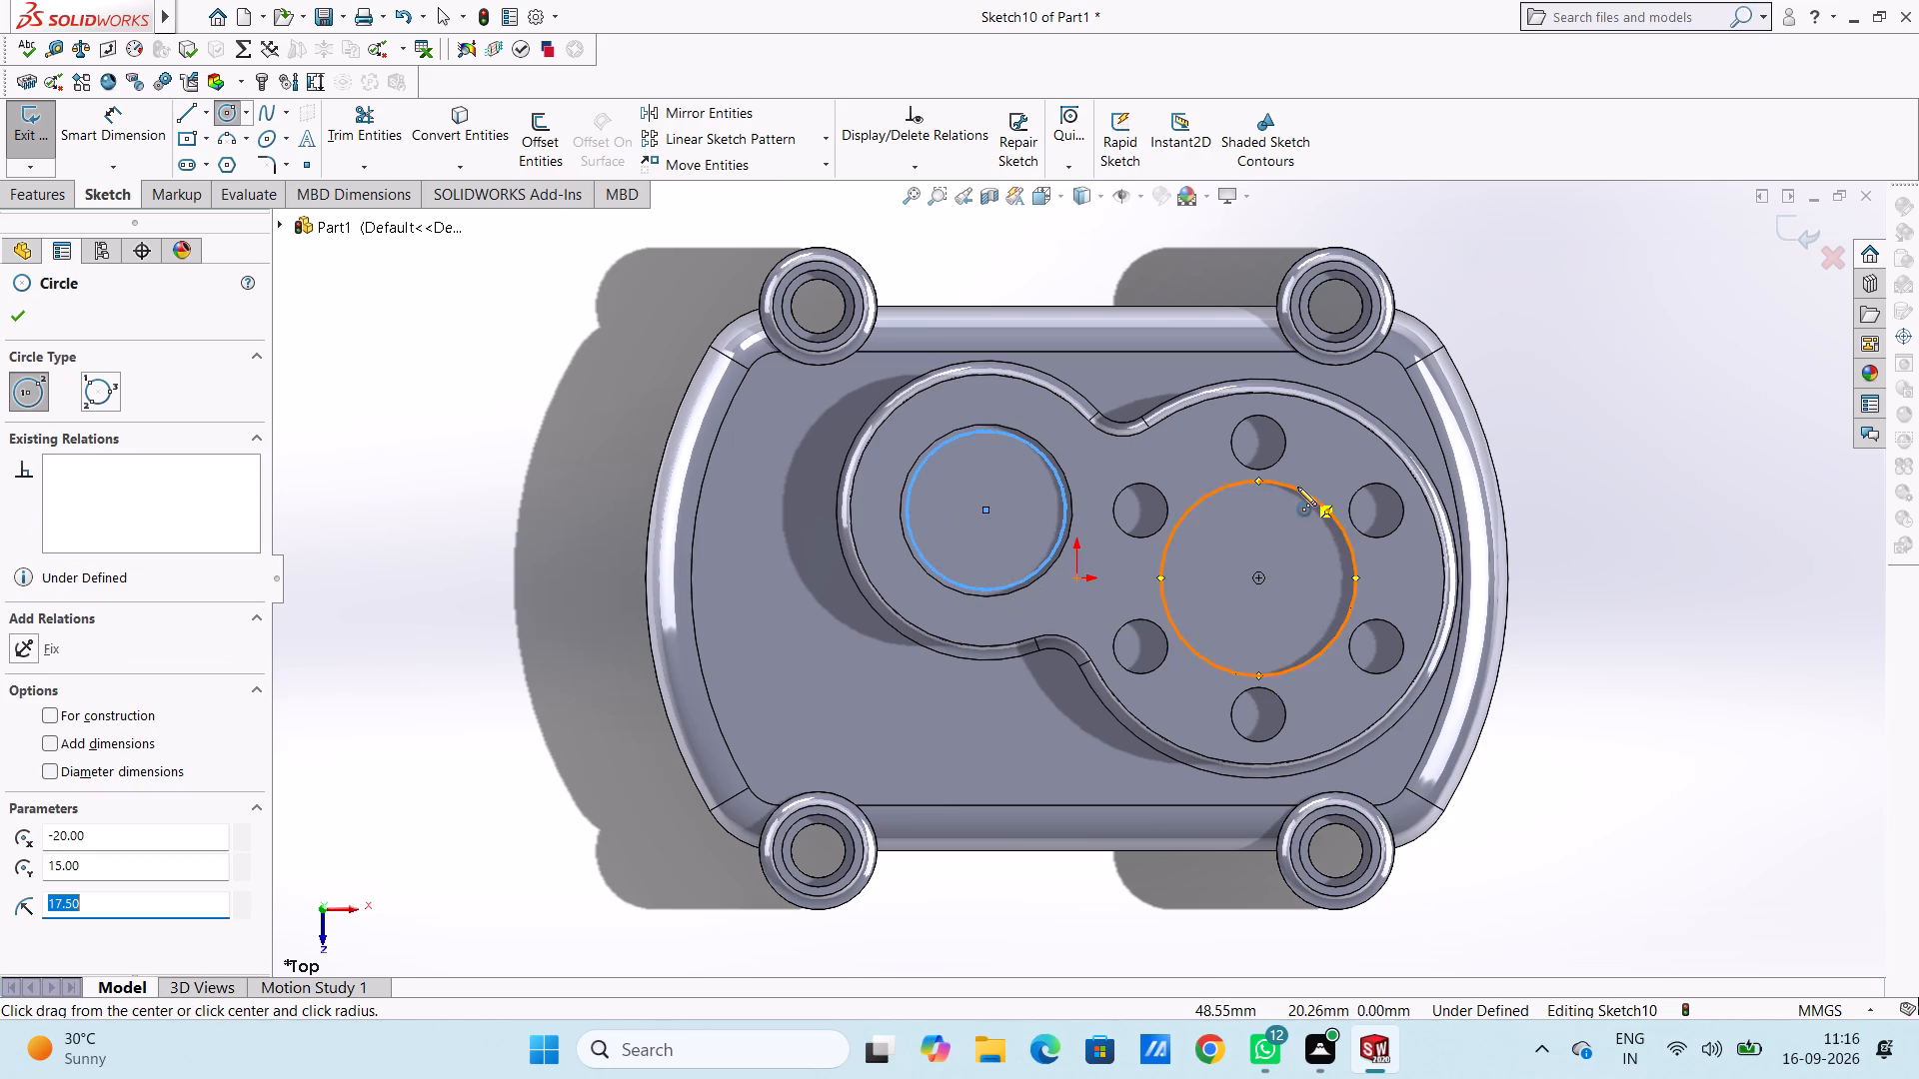
click(1257, 575)
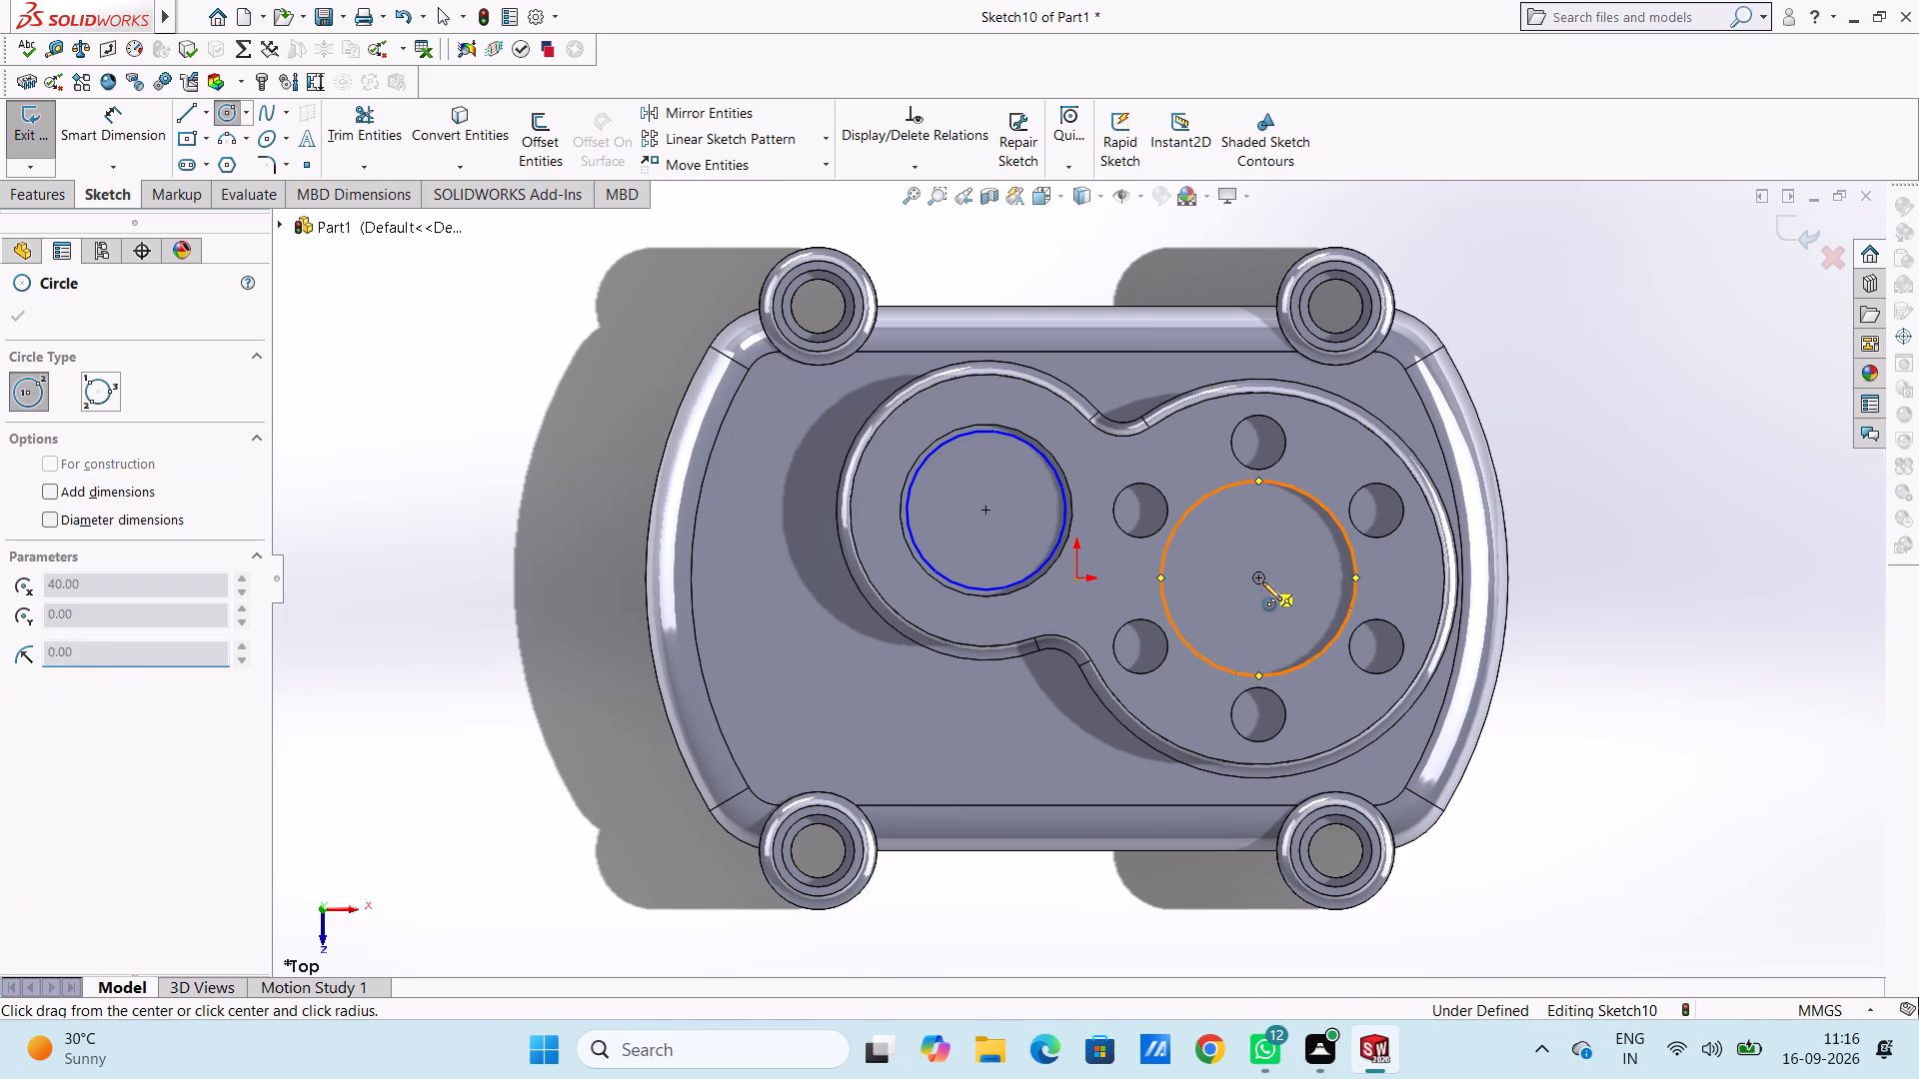
text(20)
key(Return)
key(Escape)
key(Escape)
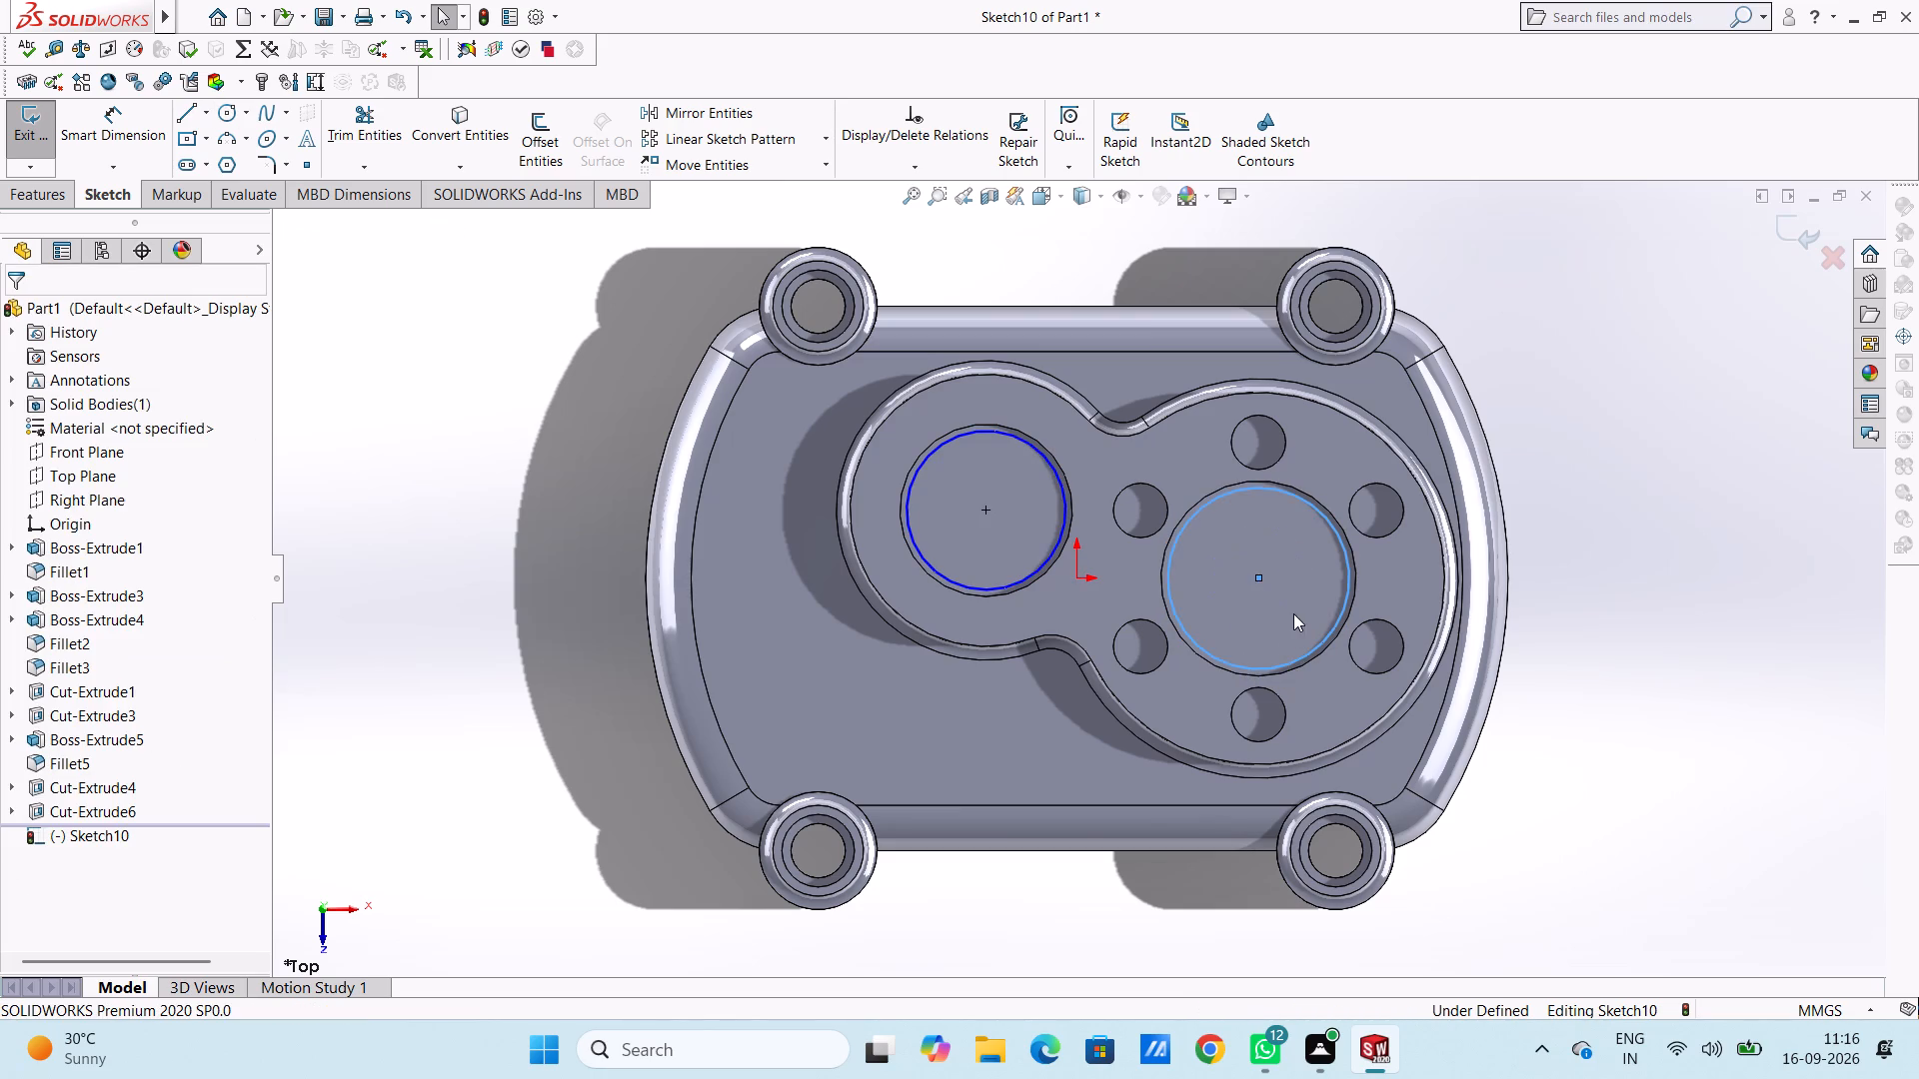
Dimension the two new circles with diameters of 35 mm in the smaller recess and 40 mm in the larger one.
click(105, 124)
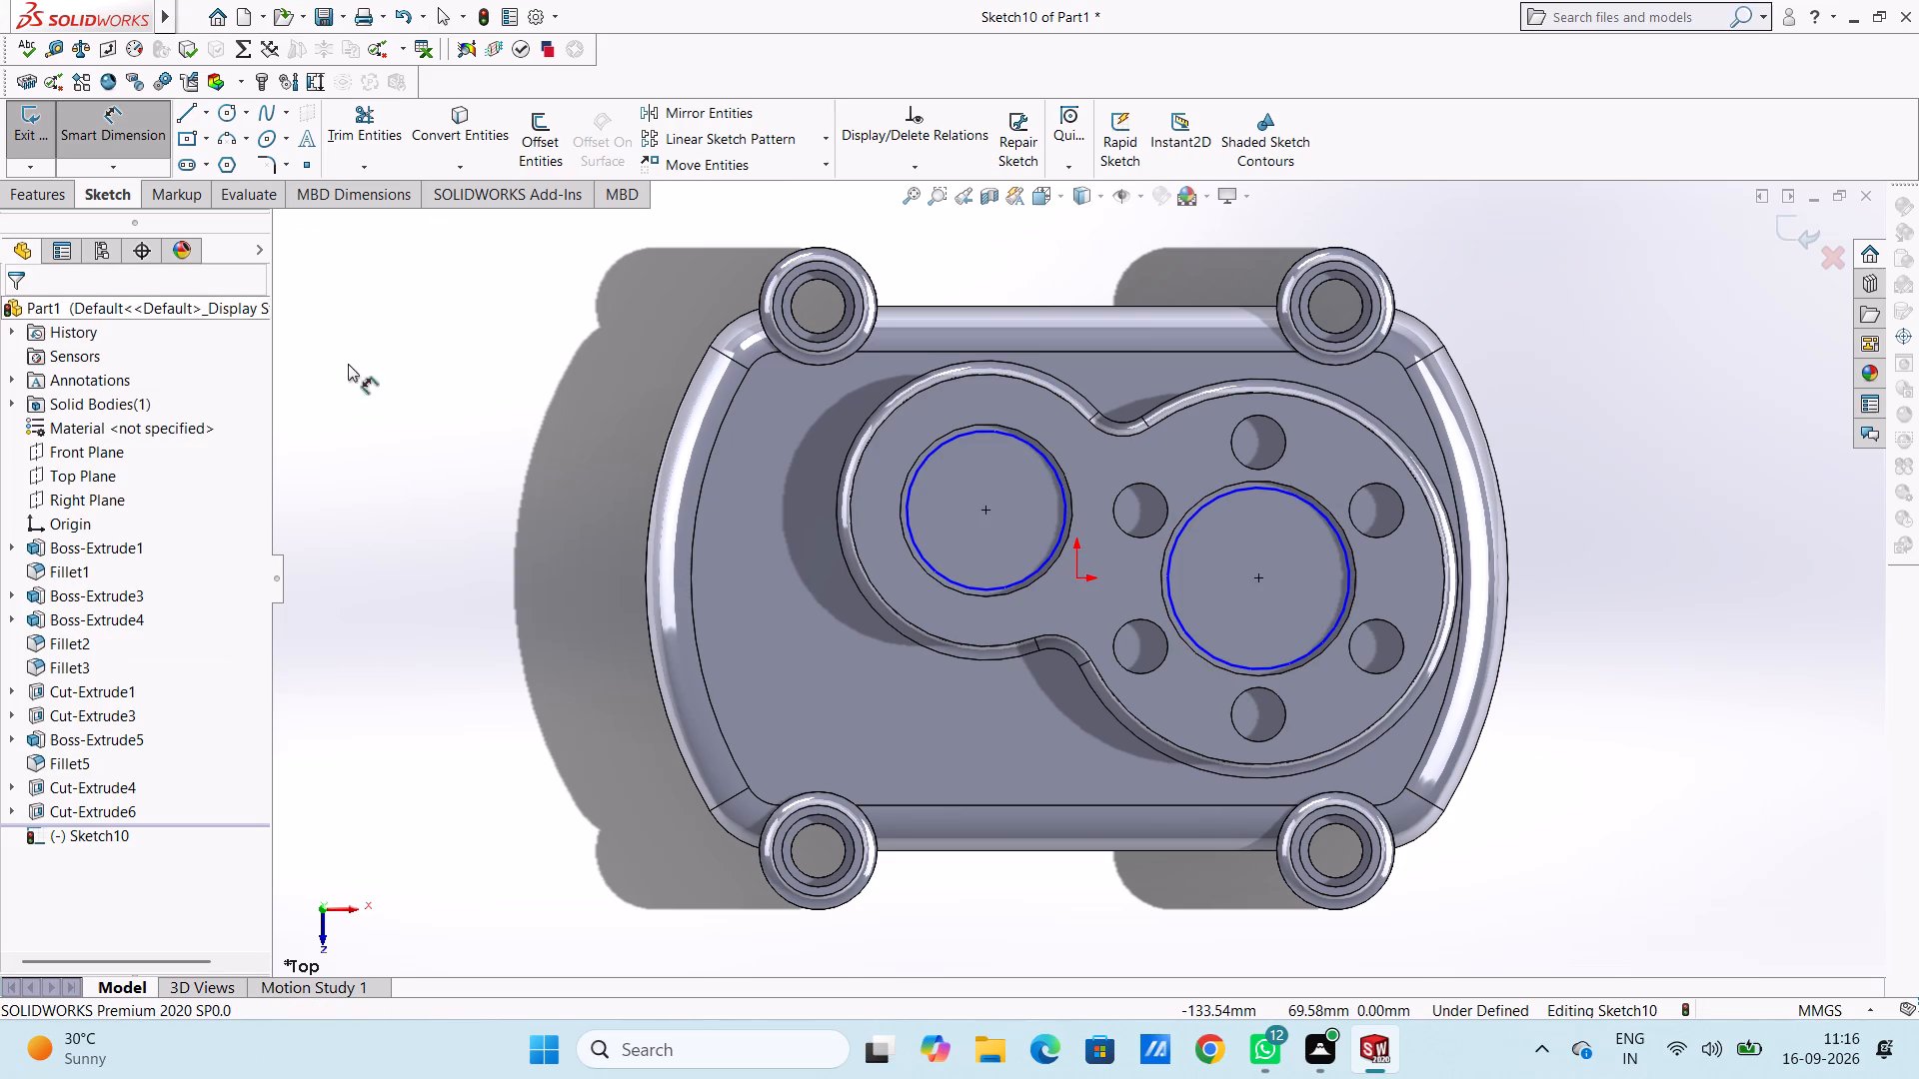
click(914, 501)
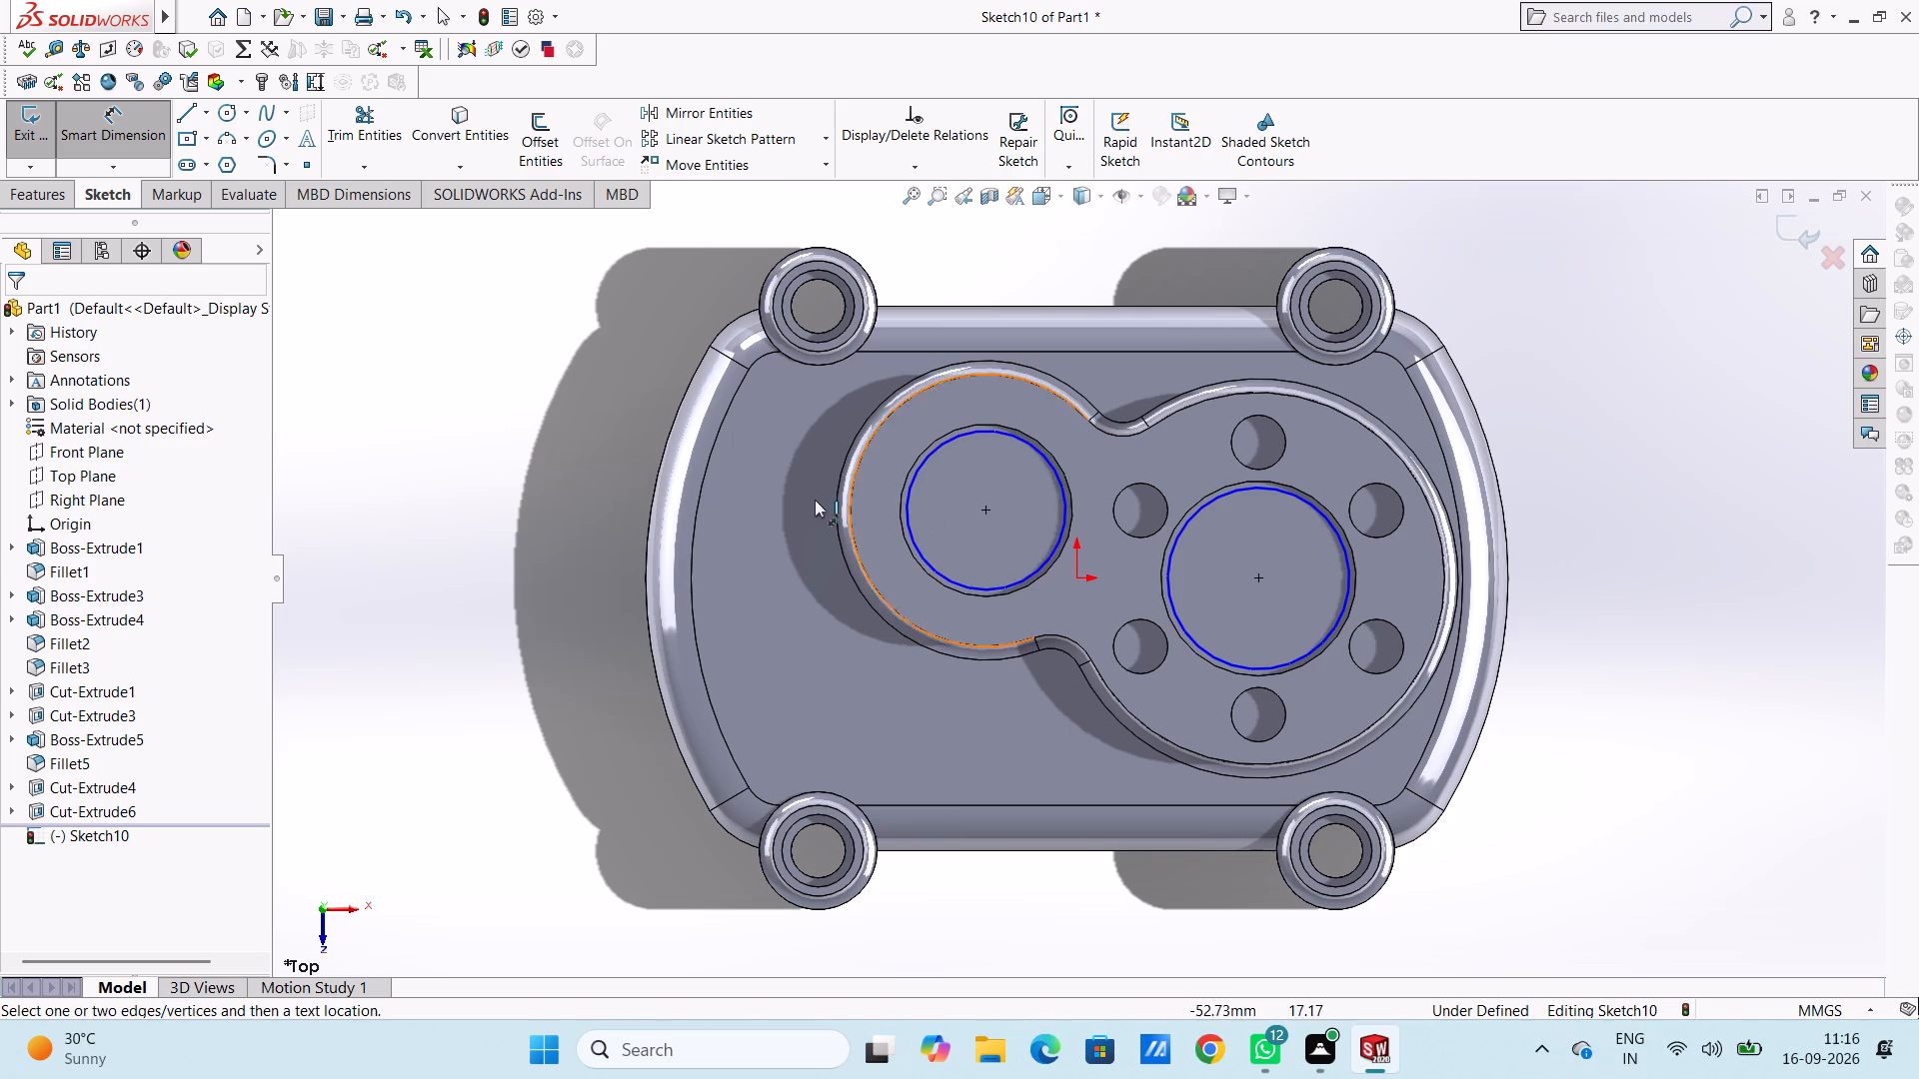
click(908, 510)
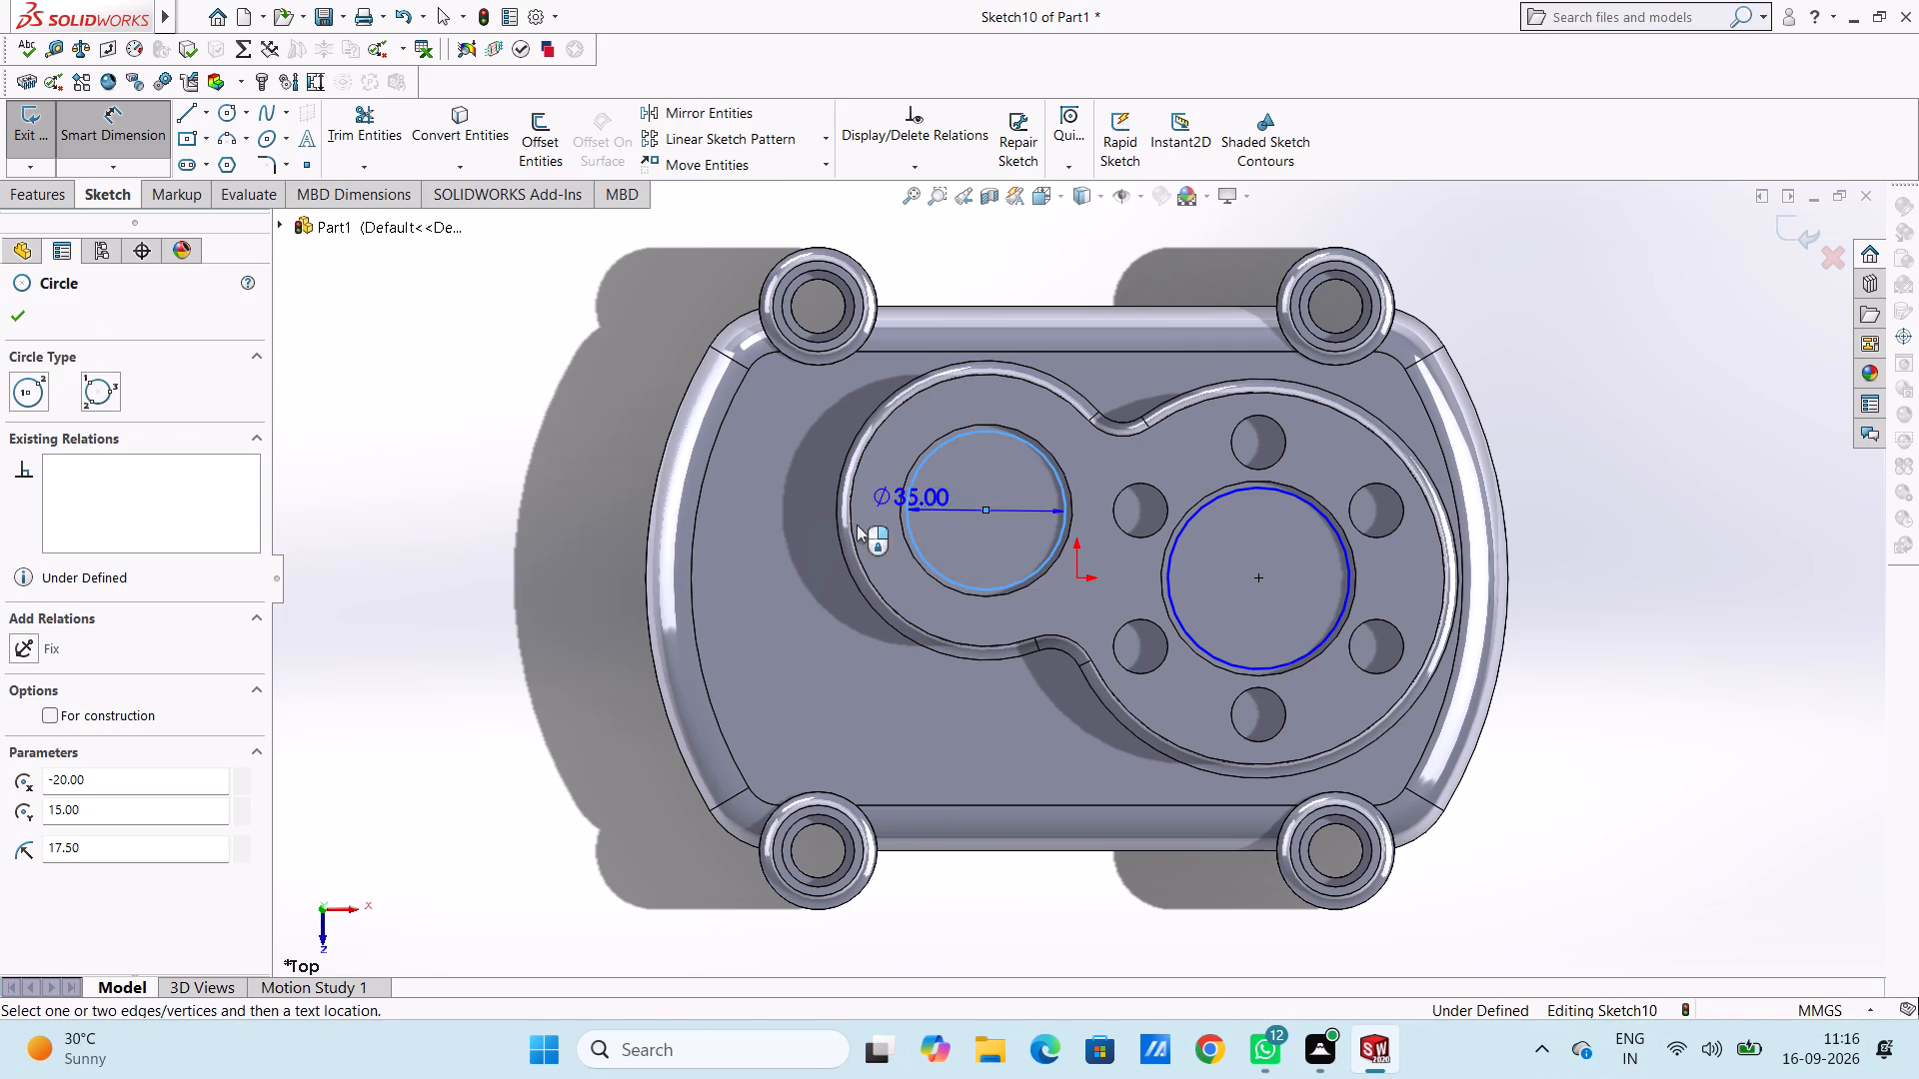
click(518, 383)
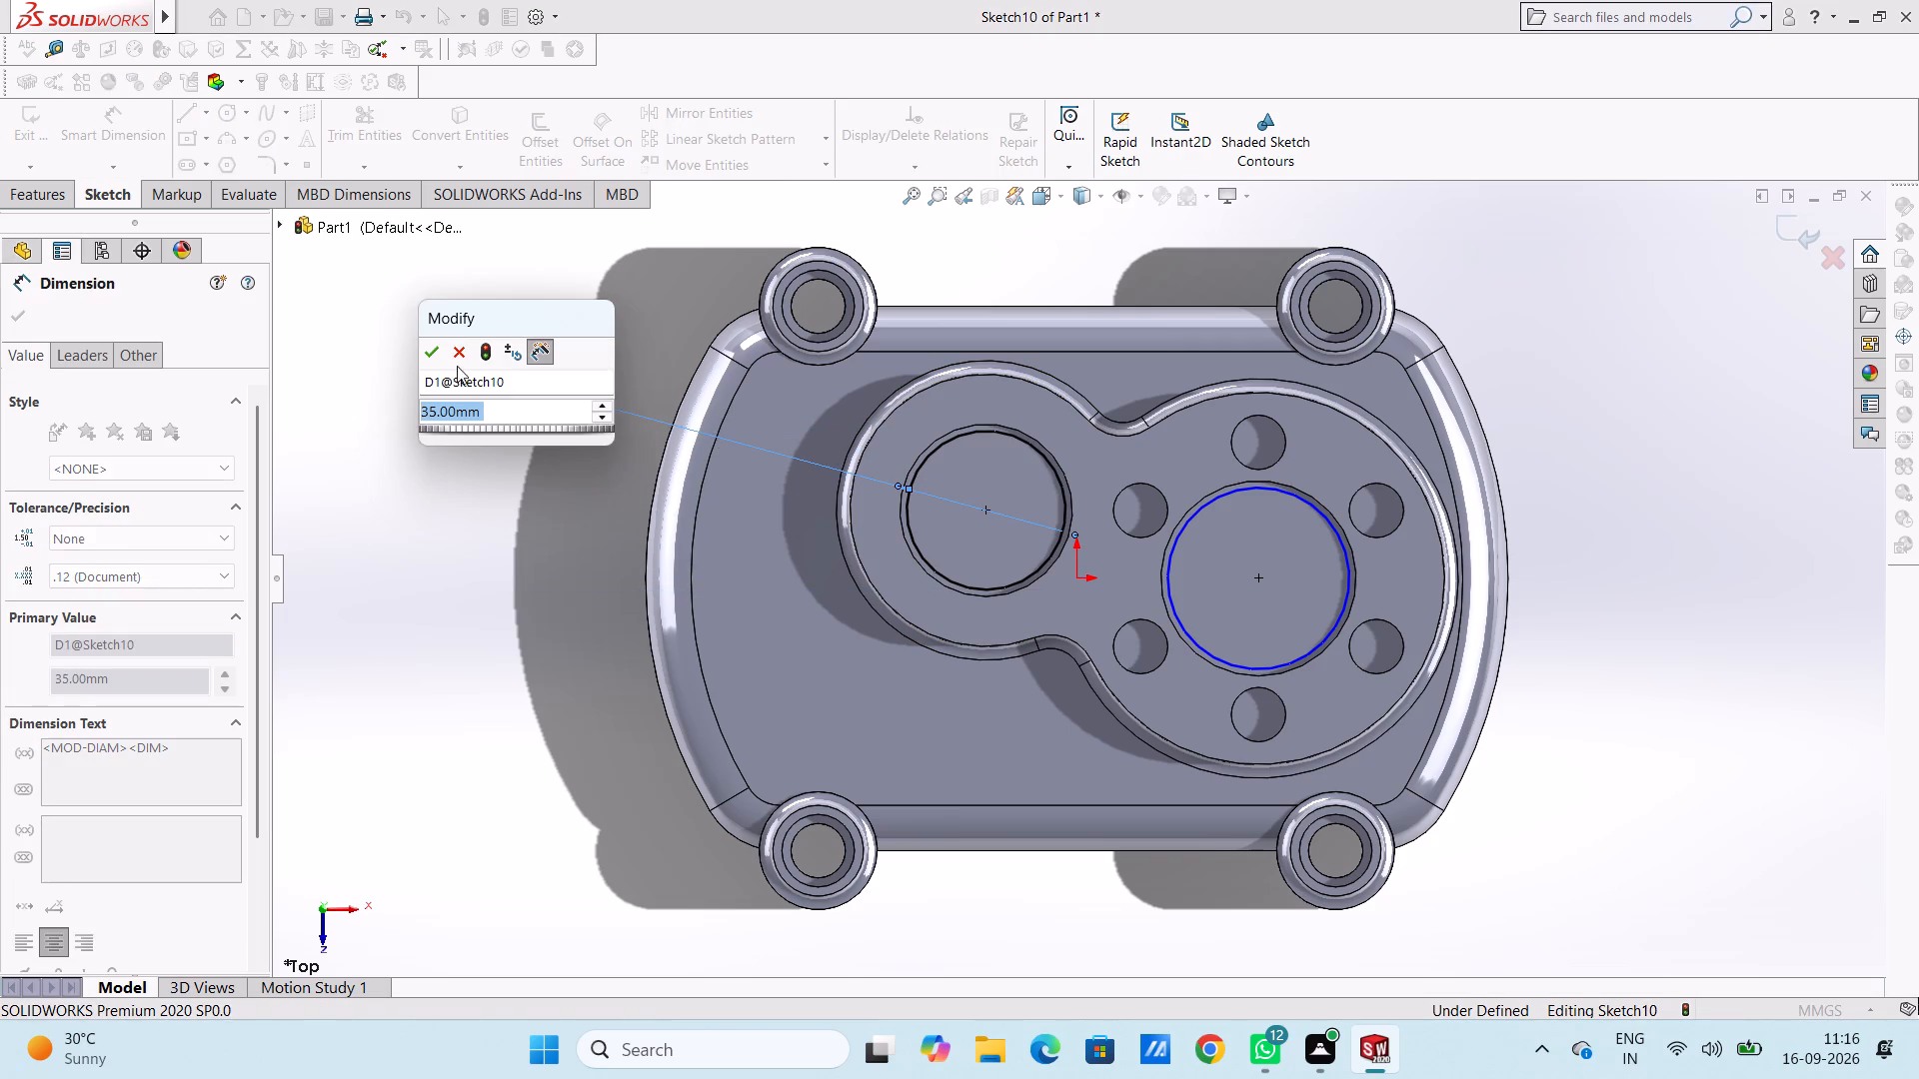
click(444, 360)
click(449, 512)
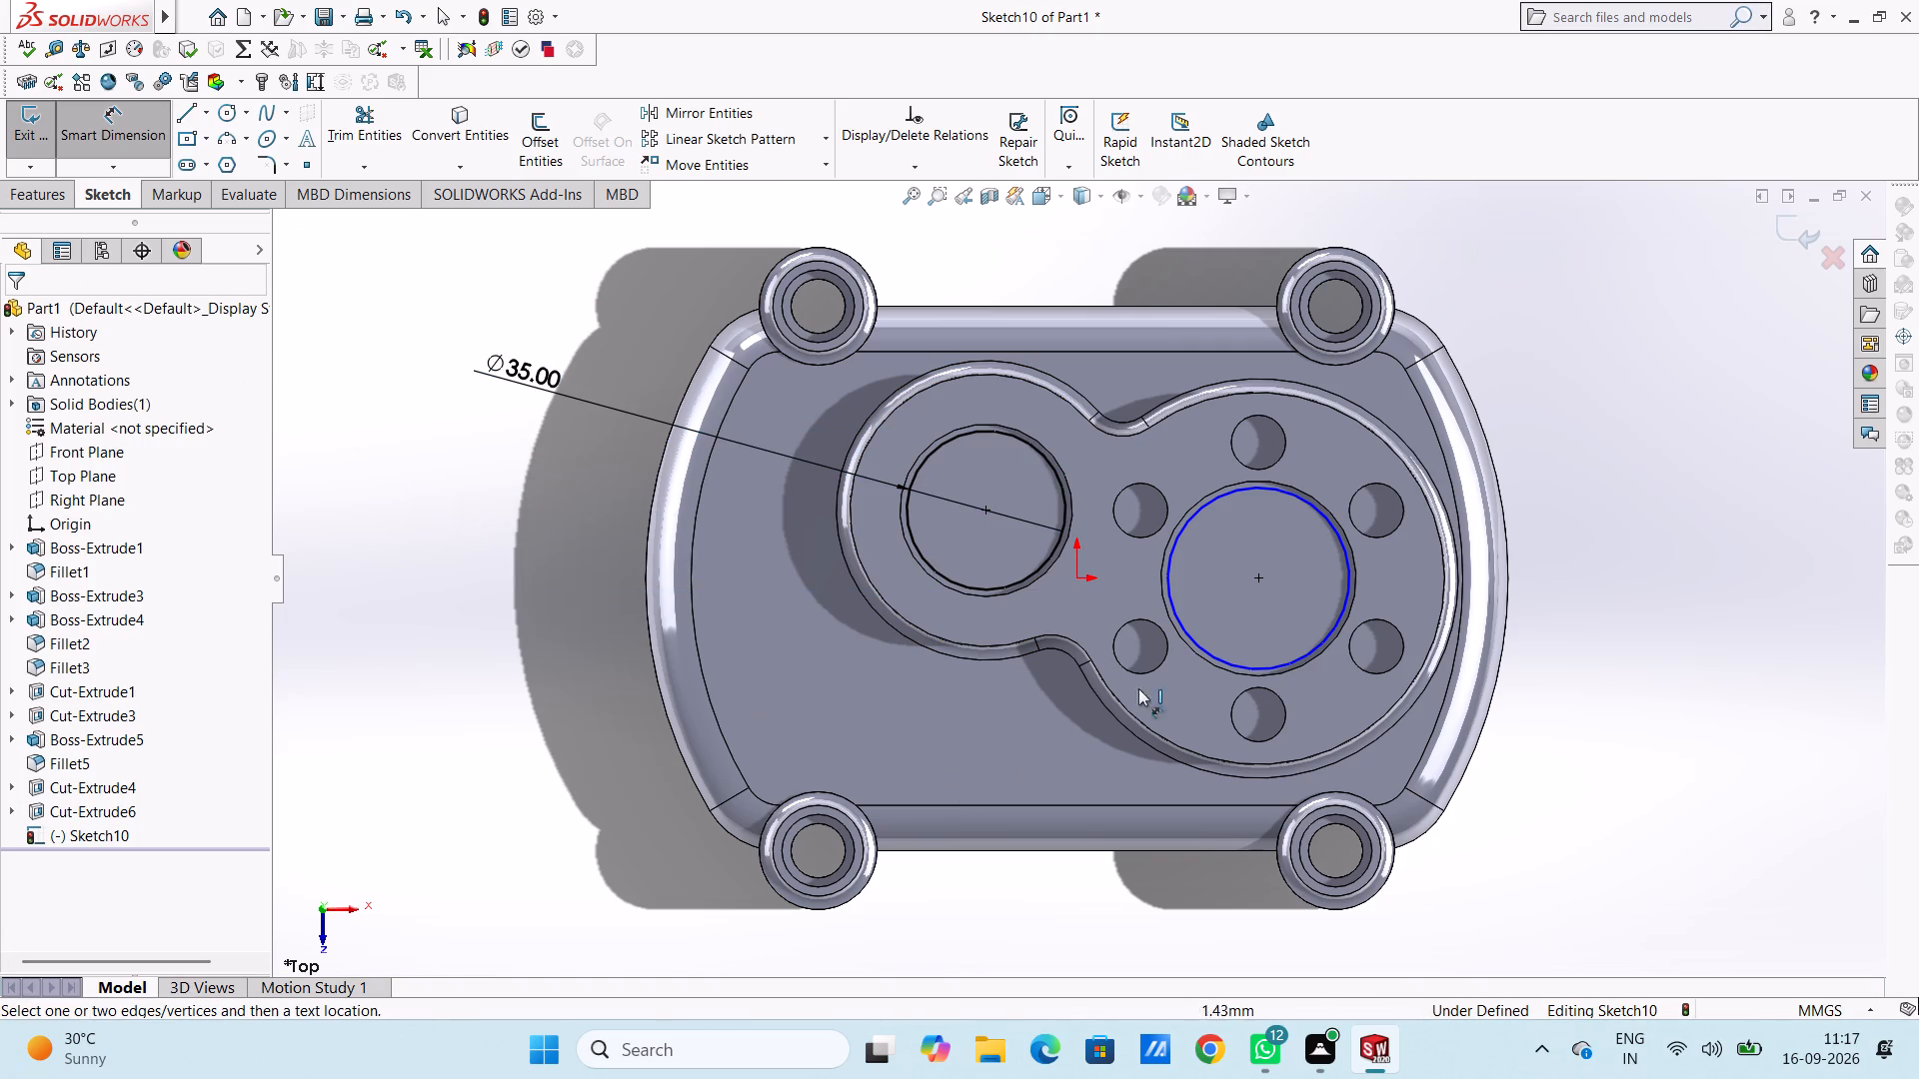
click(1320, 513)
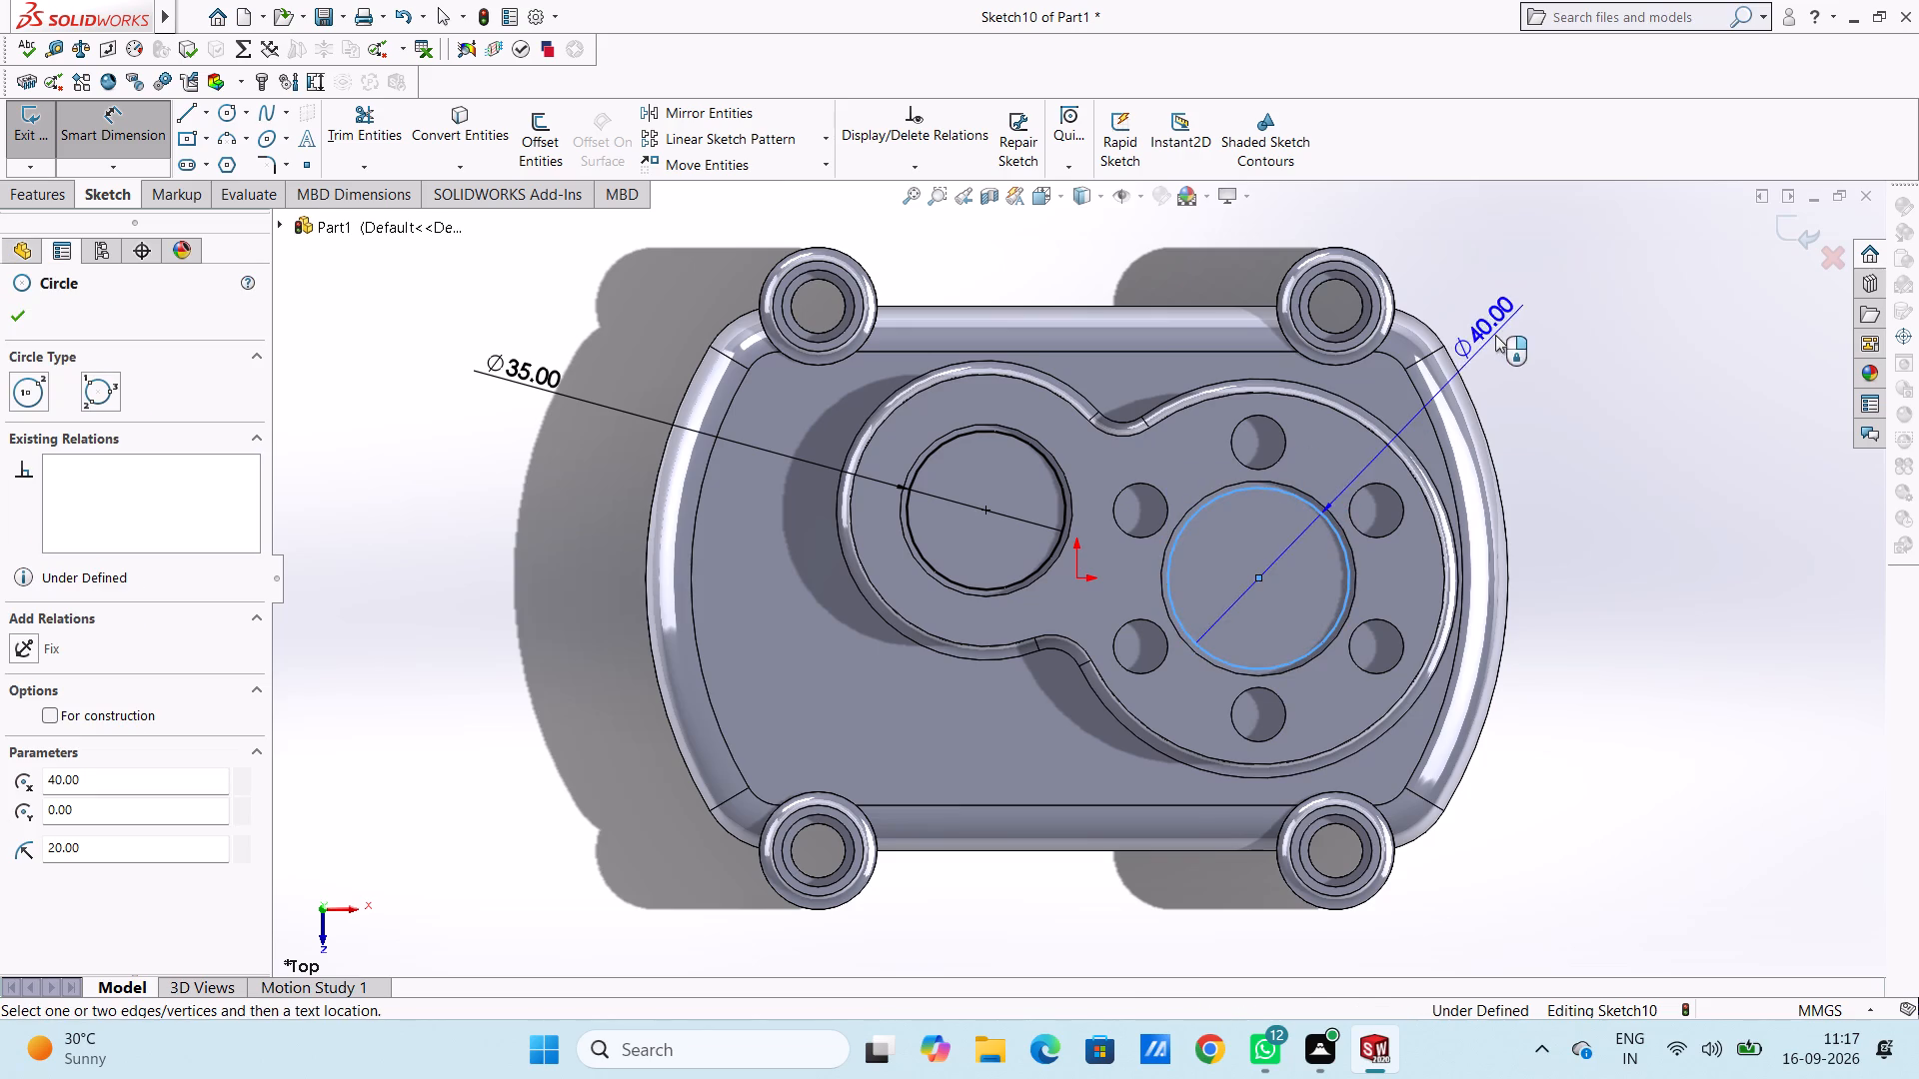
click(1634, 305)
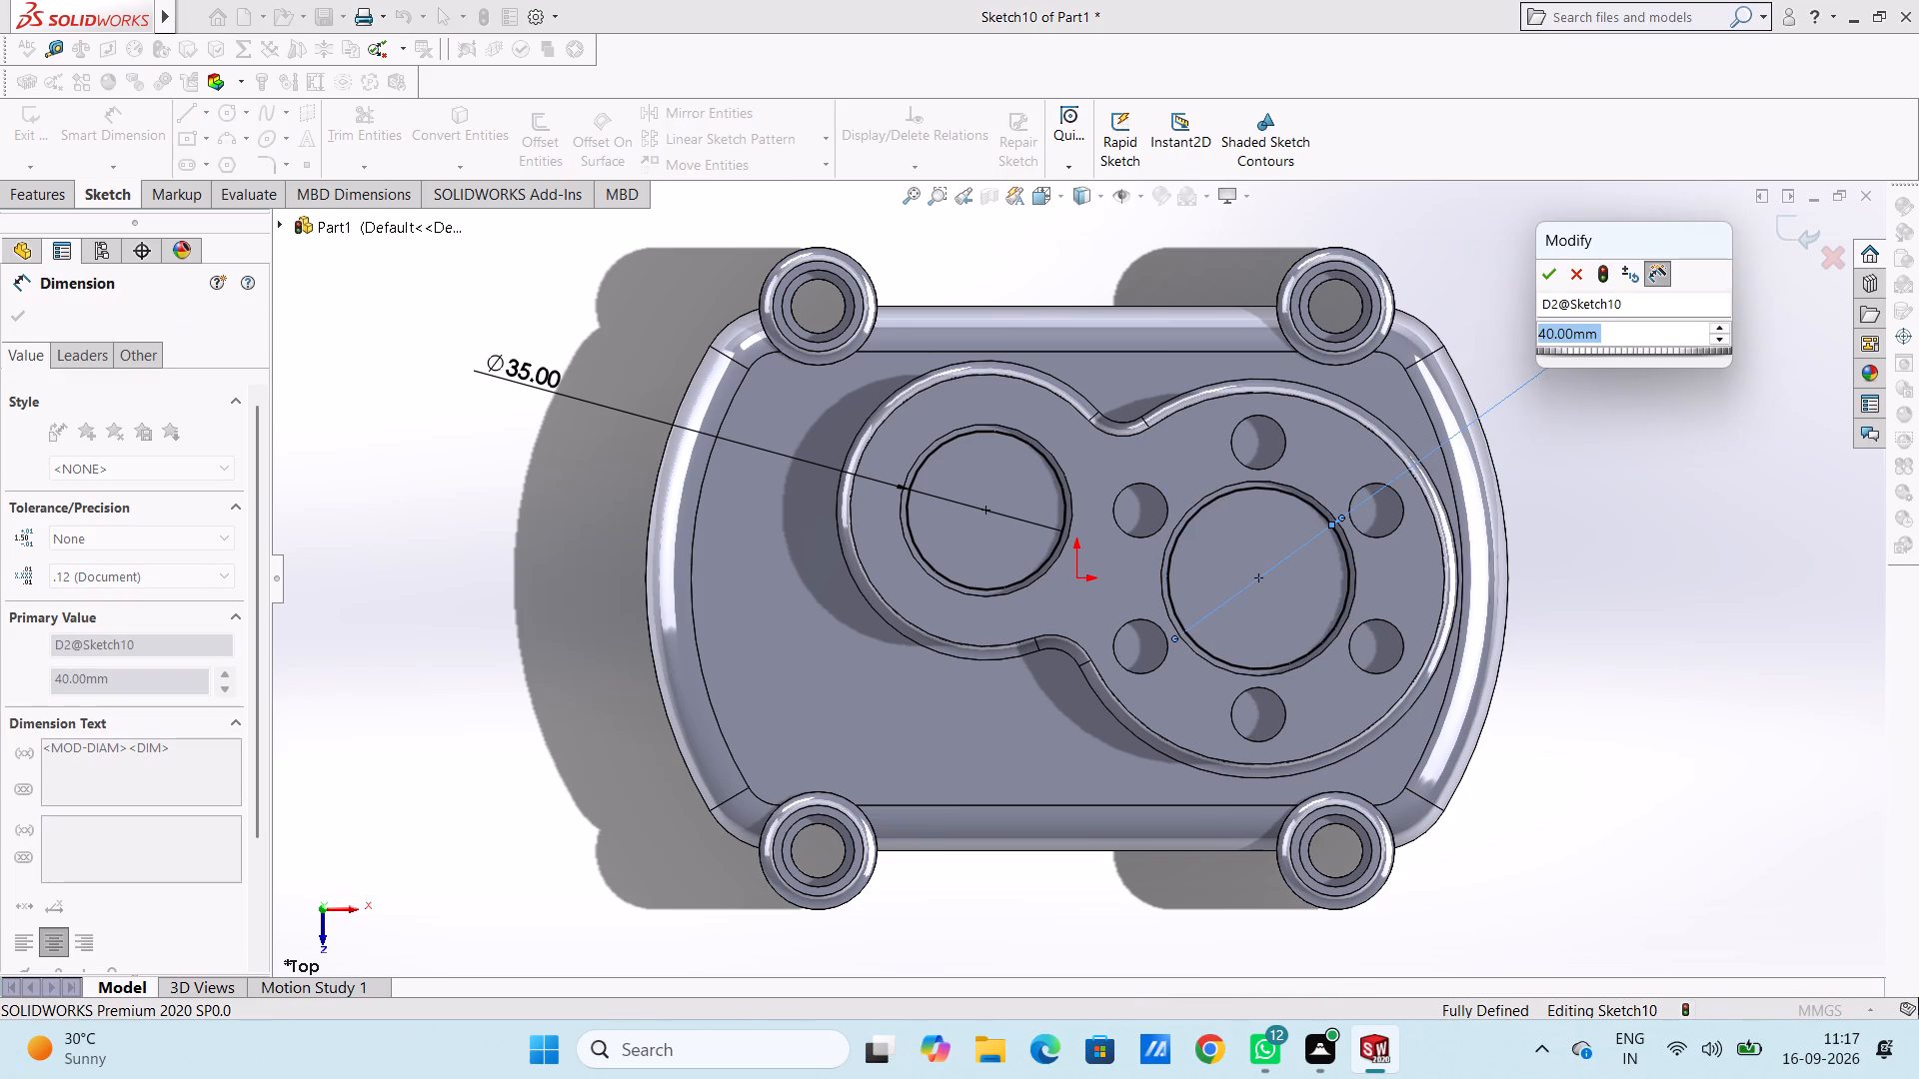
click(1552, 285)
click(1712, 568)
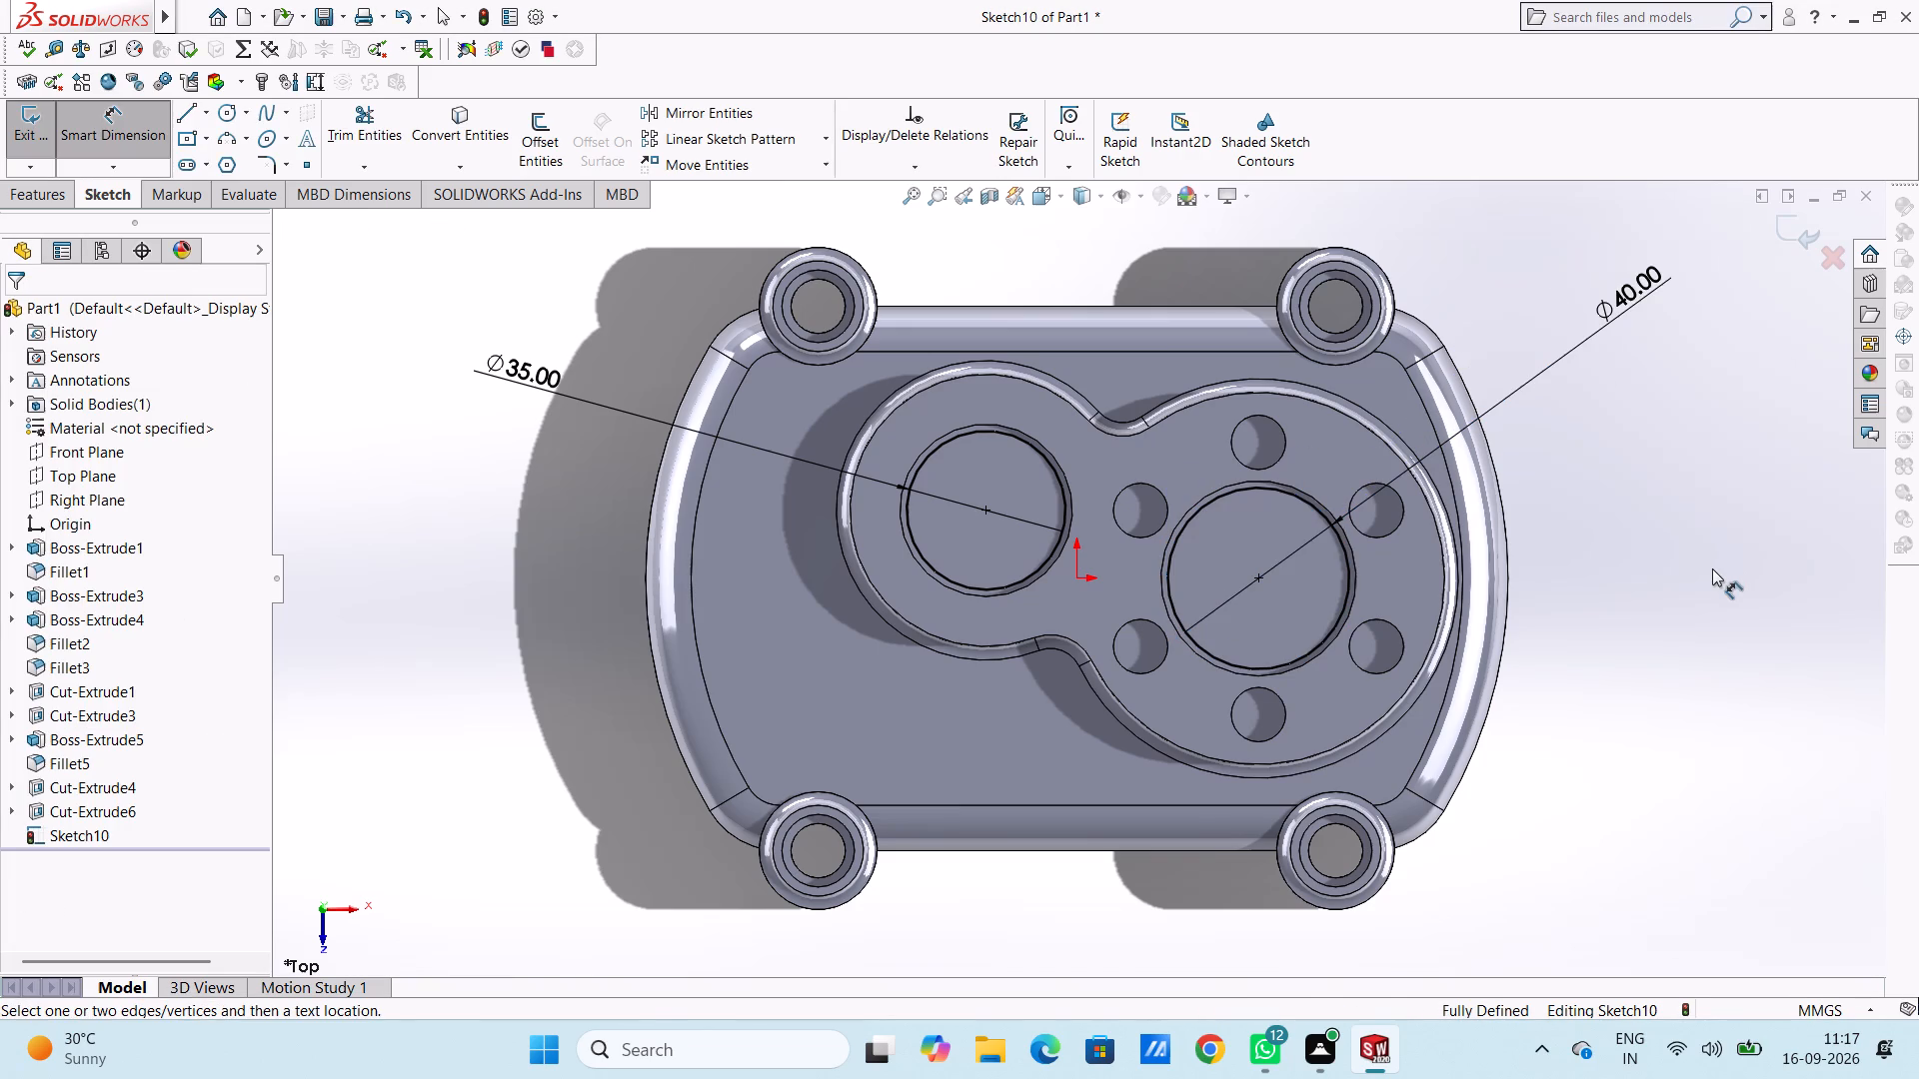
Cut the 35 mm and 40 mm circles into the recess floors with a blind Extruded Cut 3 mm deep.
middle_drag(1699, 574, 1626, 593)
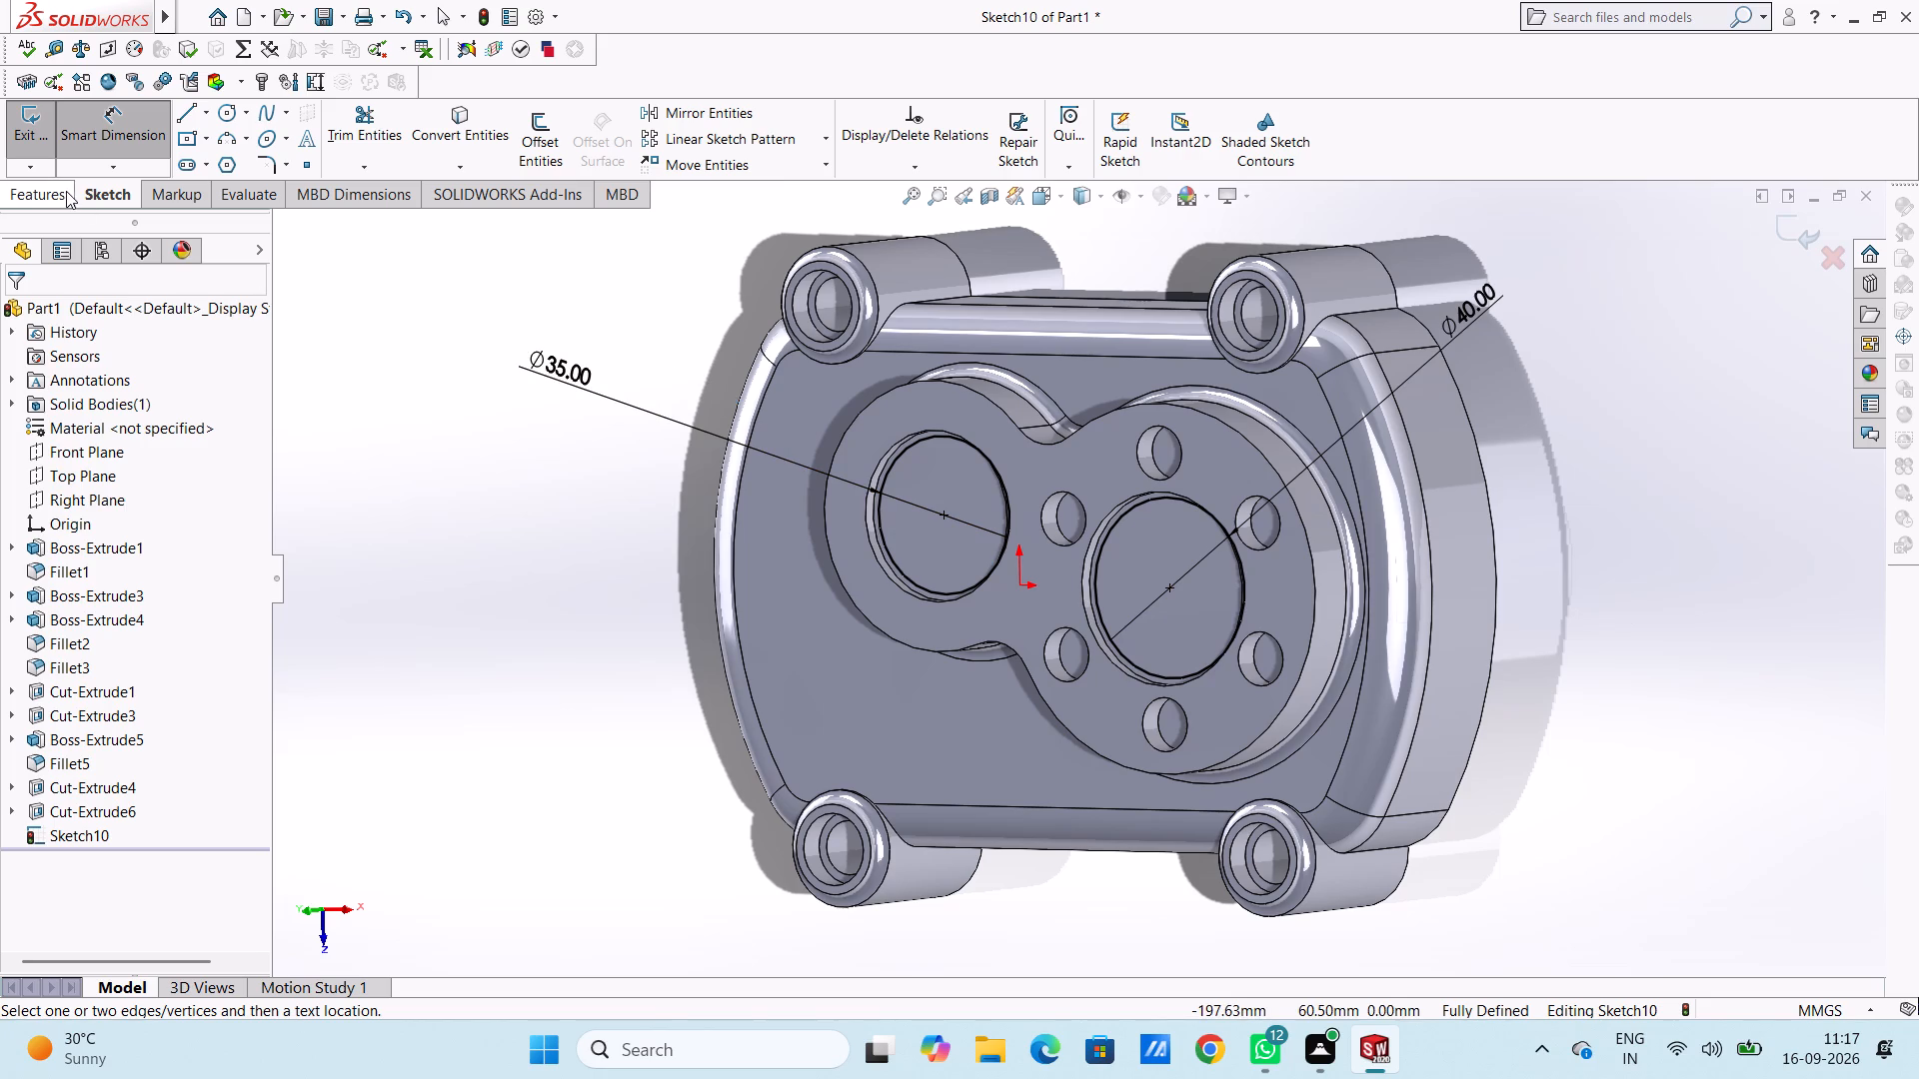
click(61, 191)
click(331, 131)
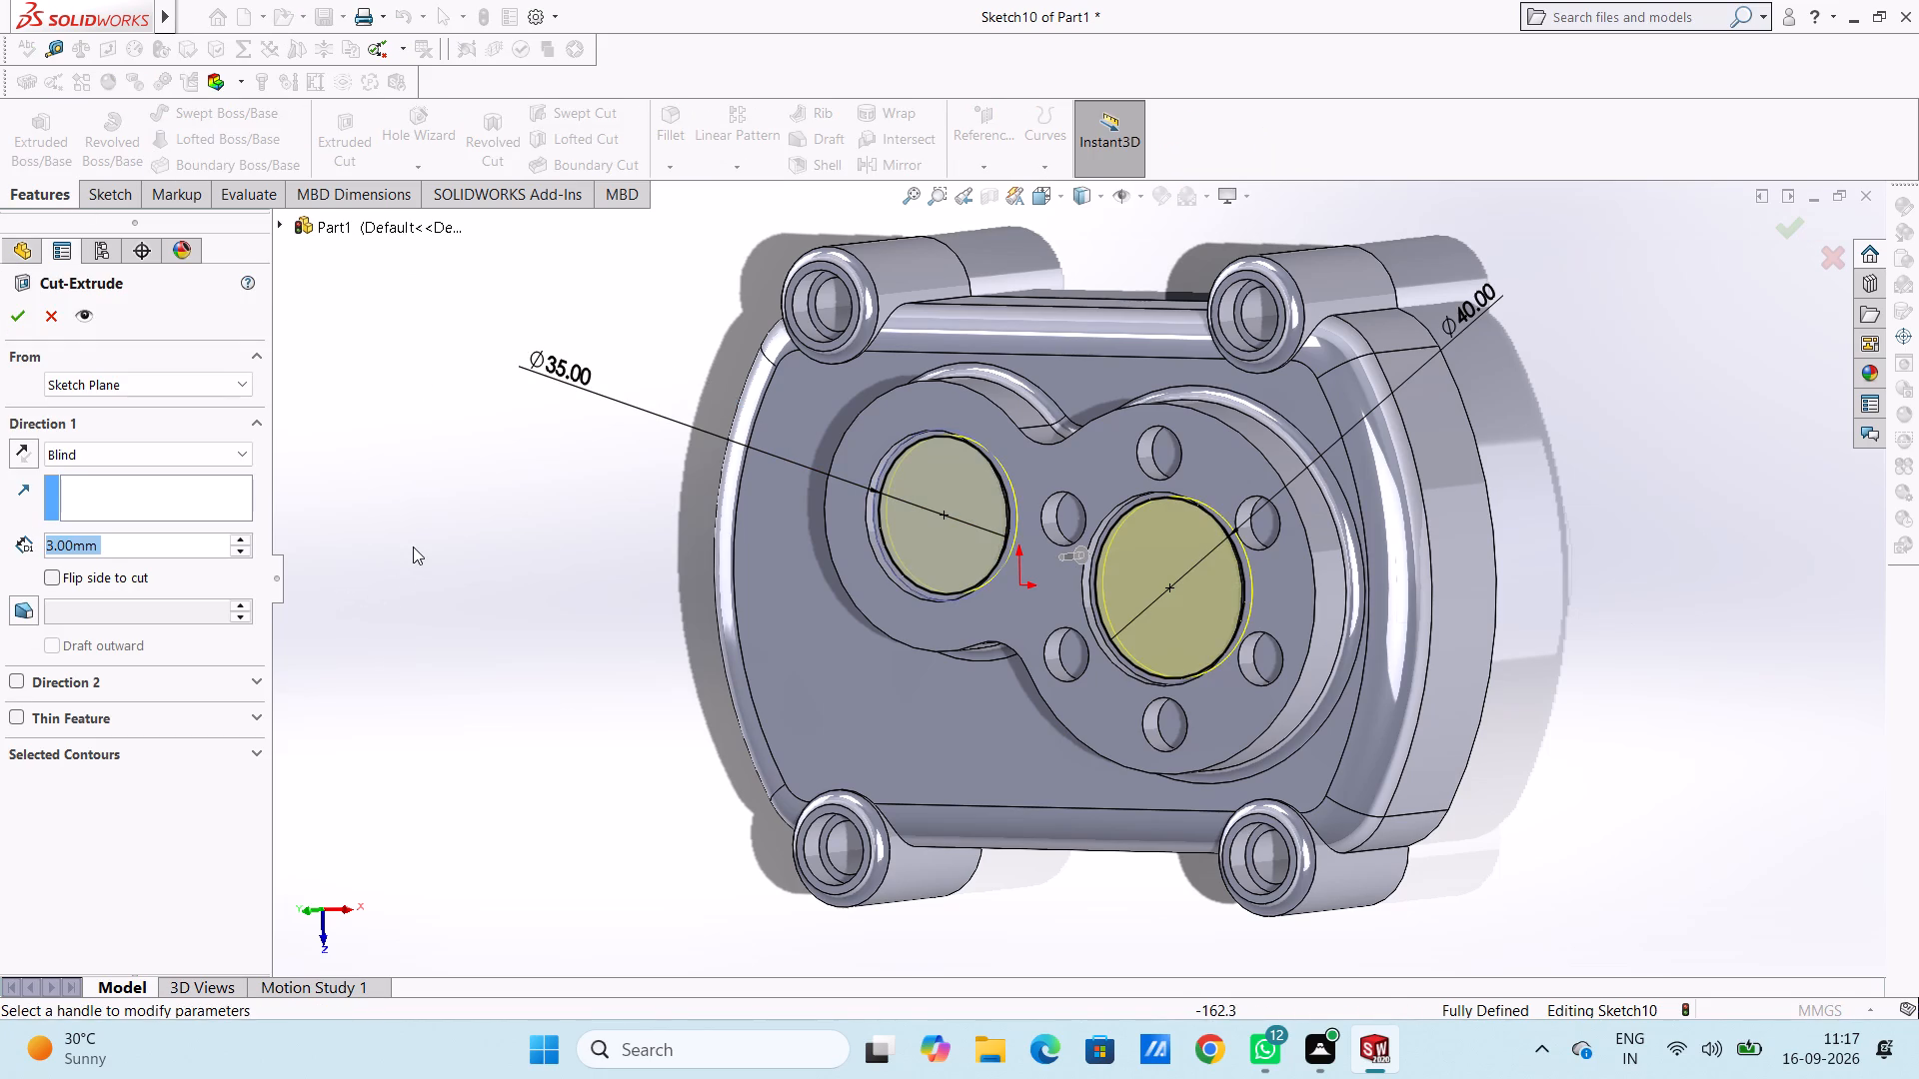
click(9, 319)
click(470, 546)
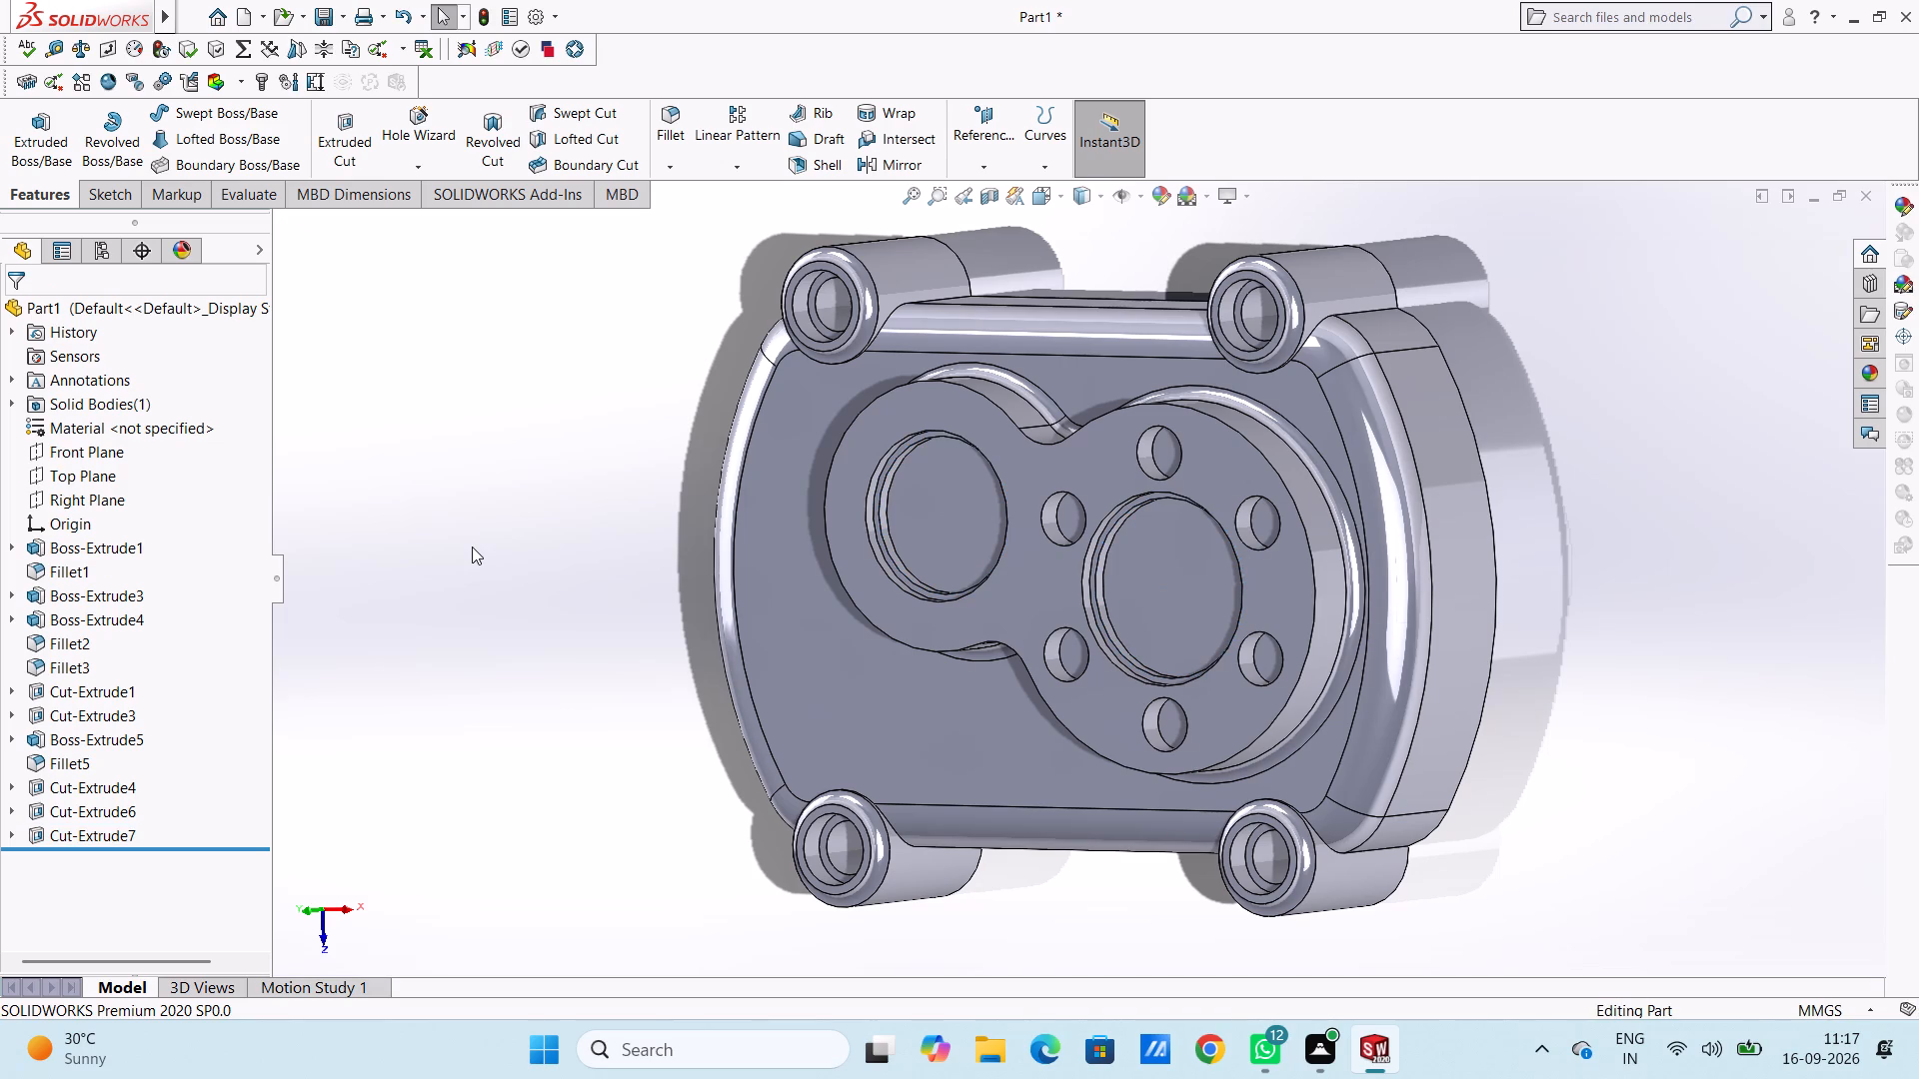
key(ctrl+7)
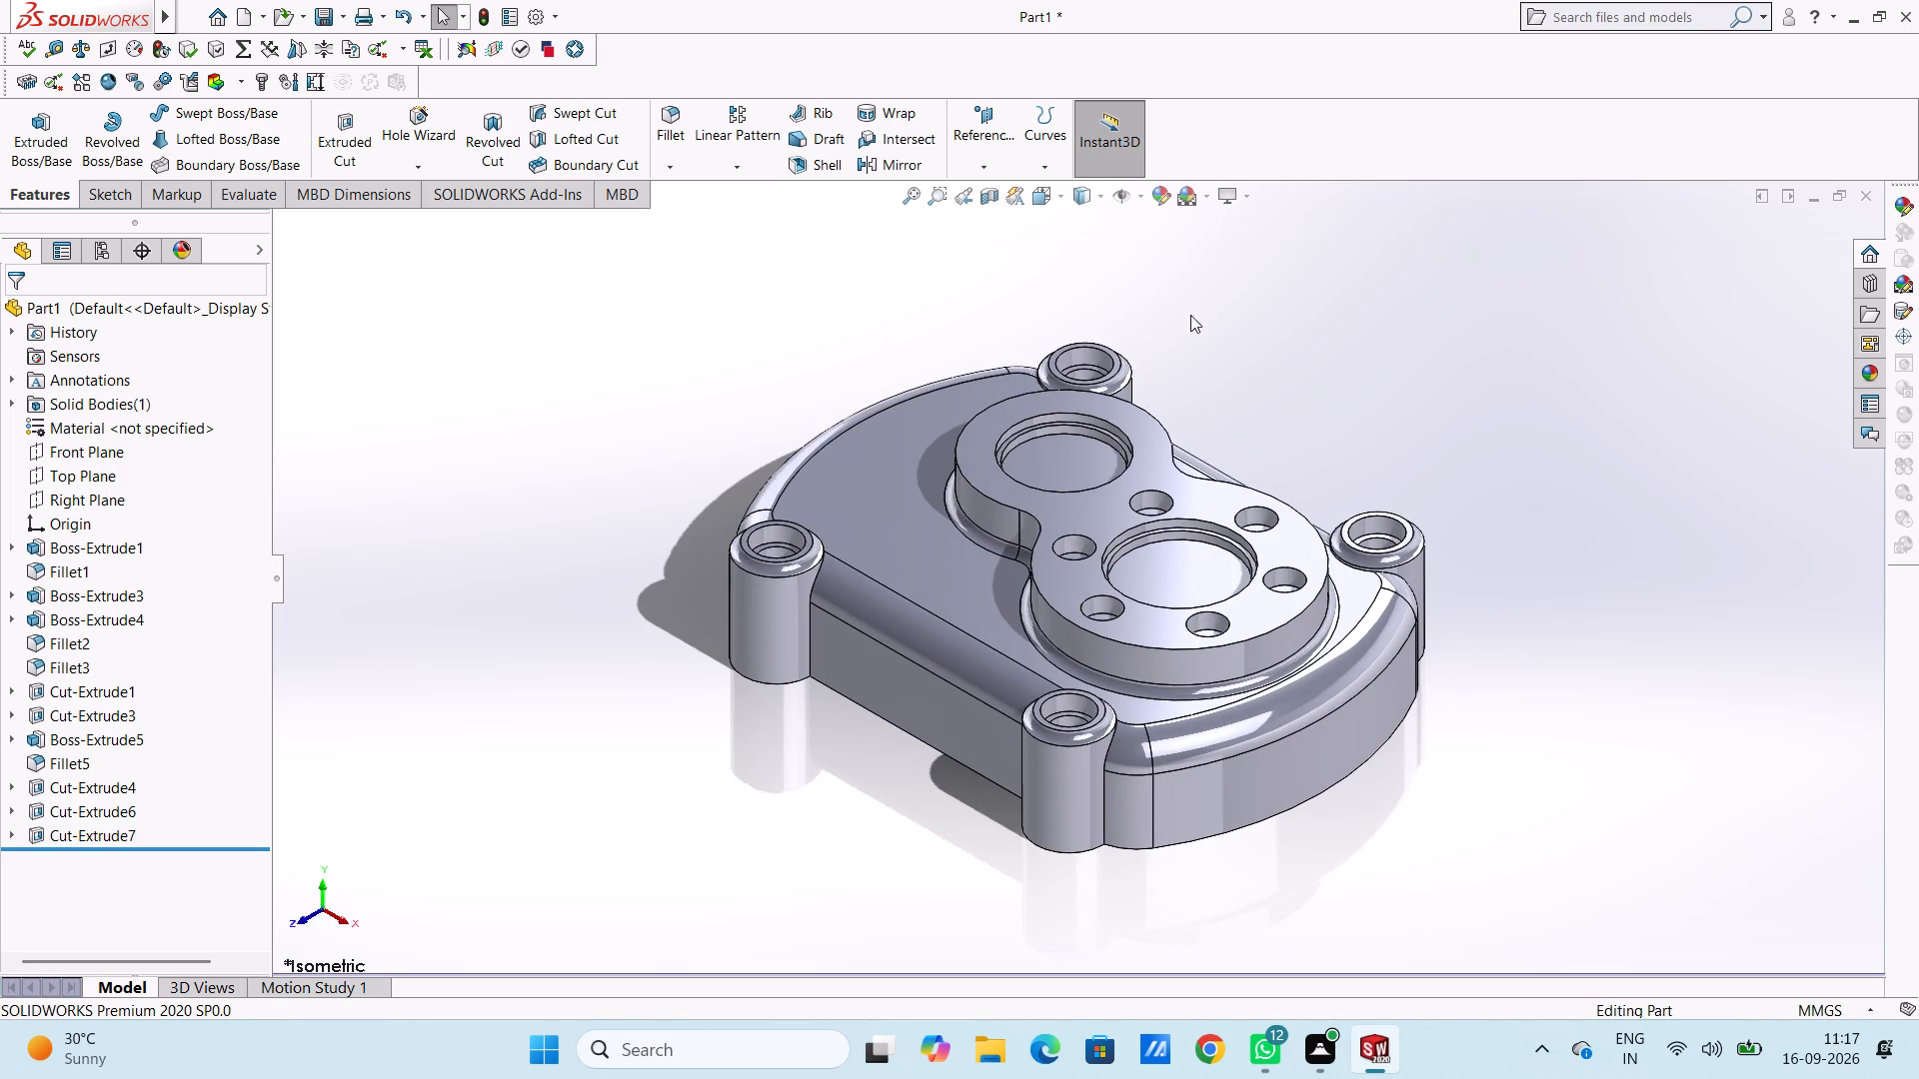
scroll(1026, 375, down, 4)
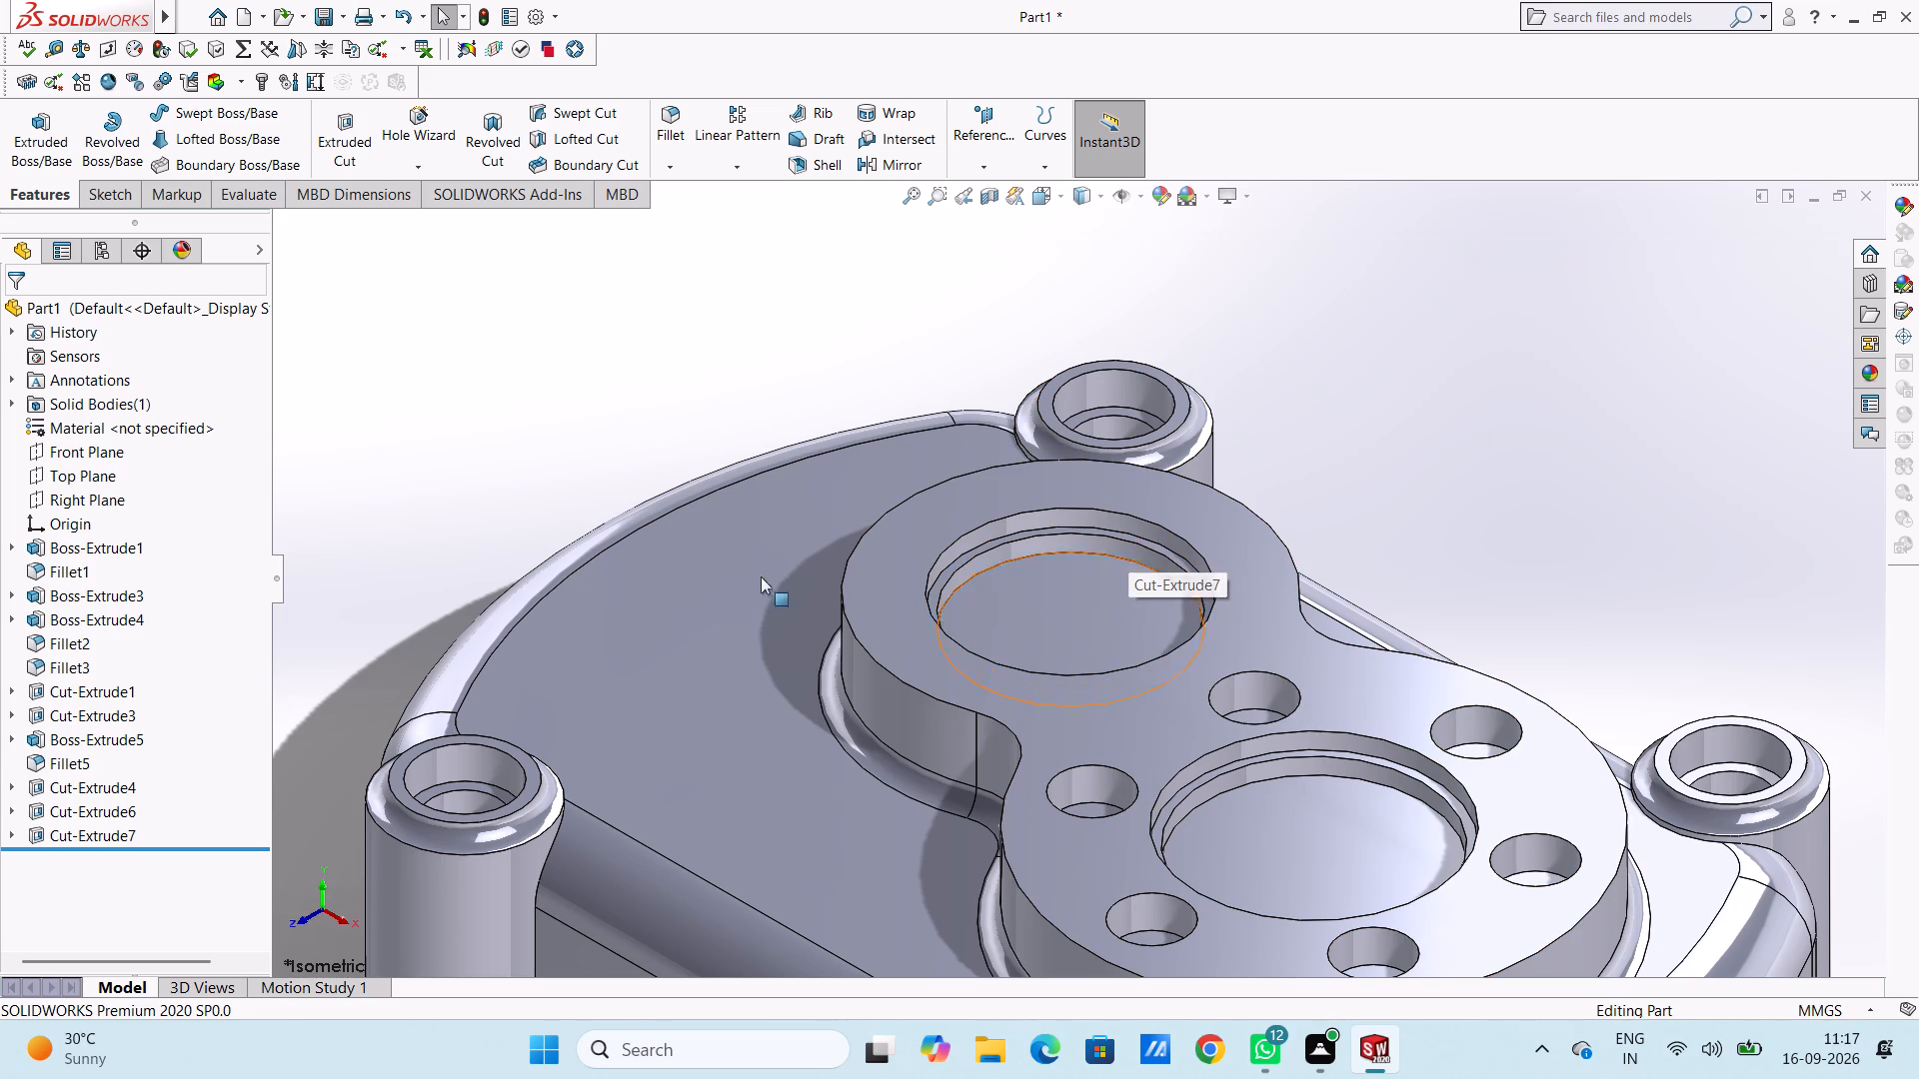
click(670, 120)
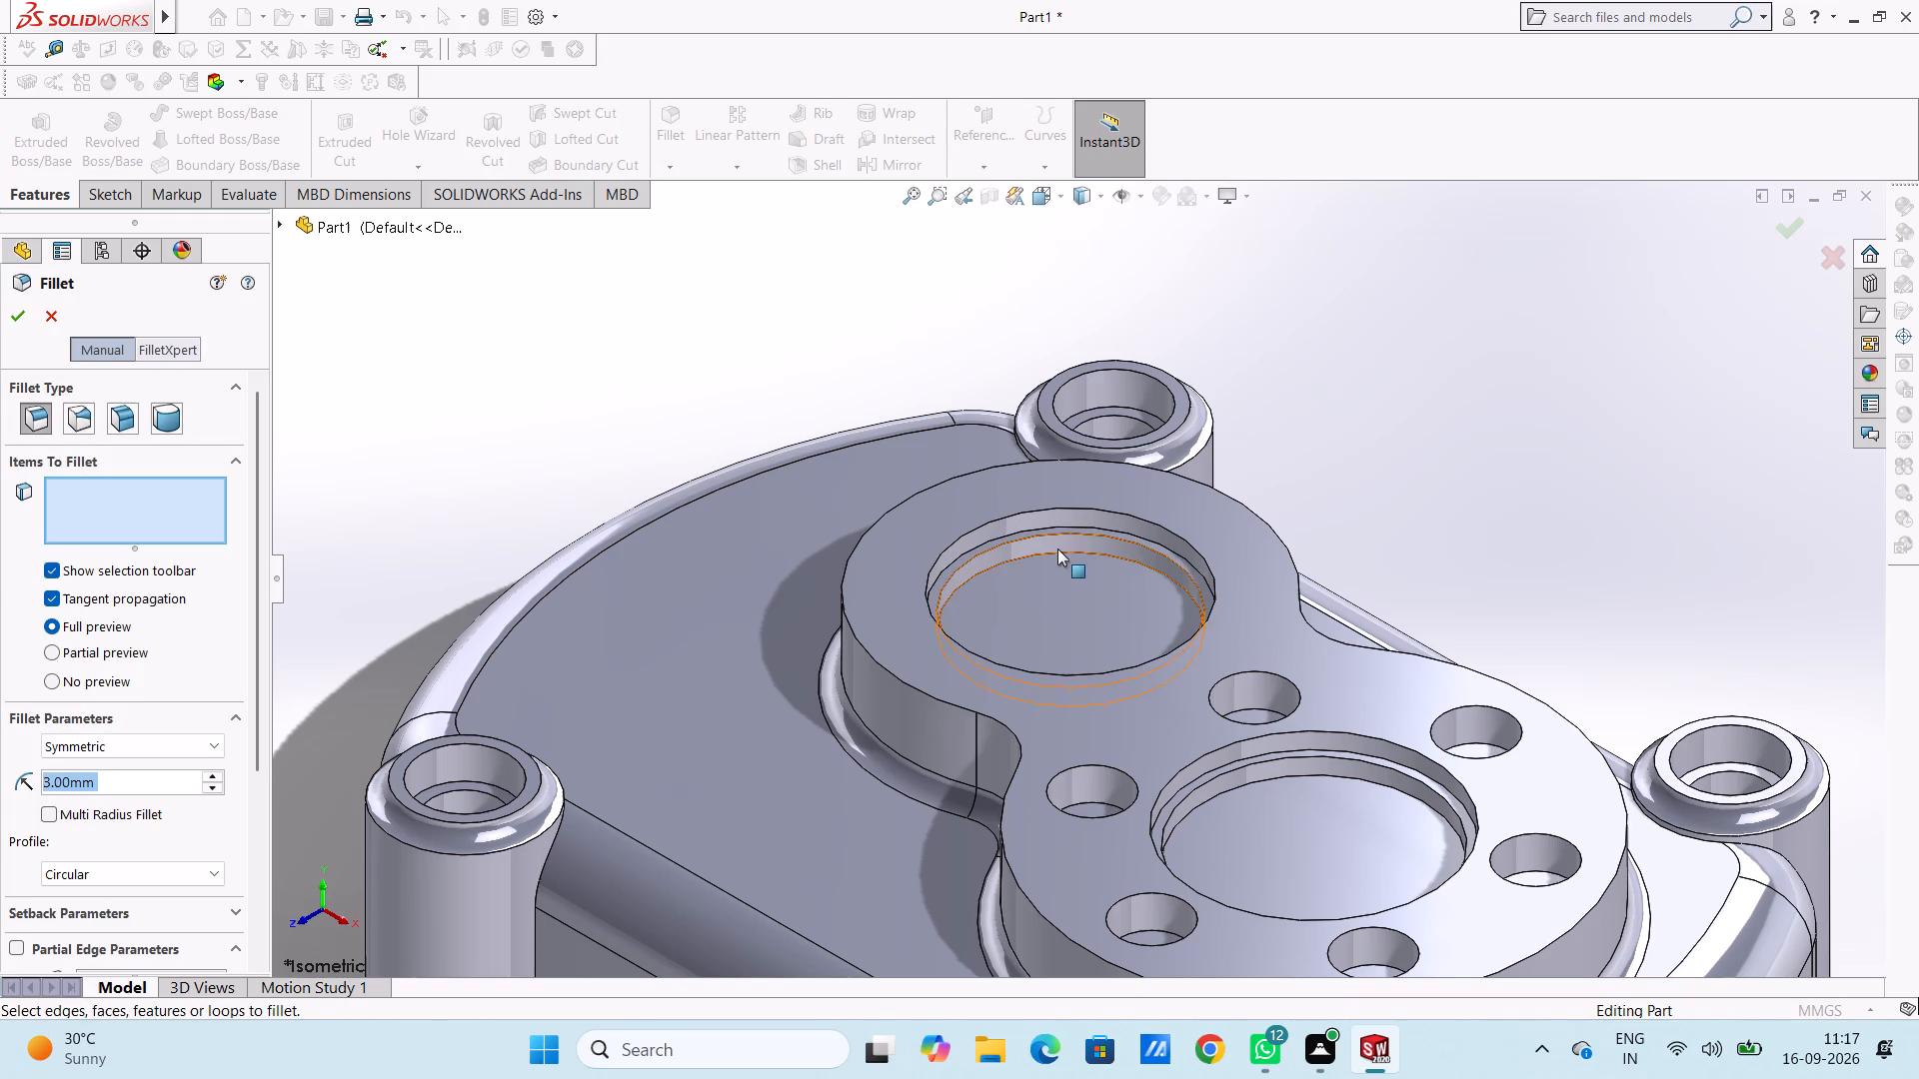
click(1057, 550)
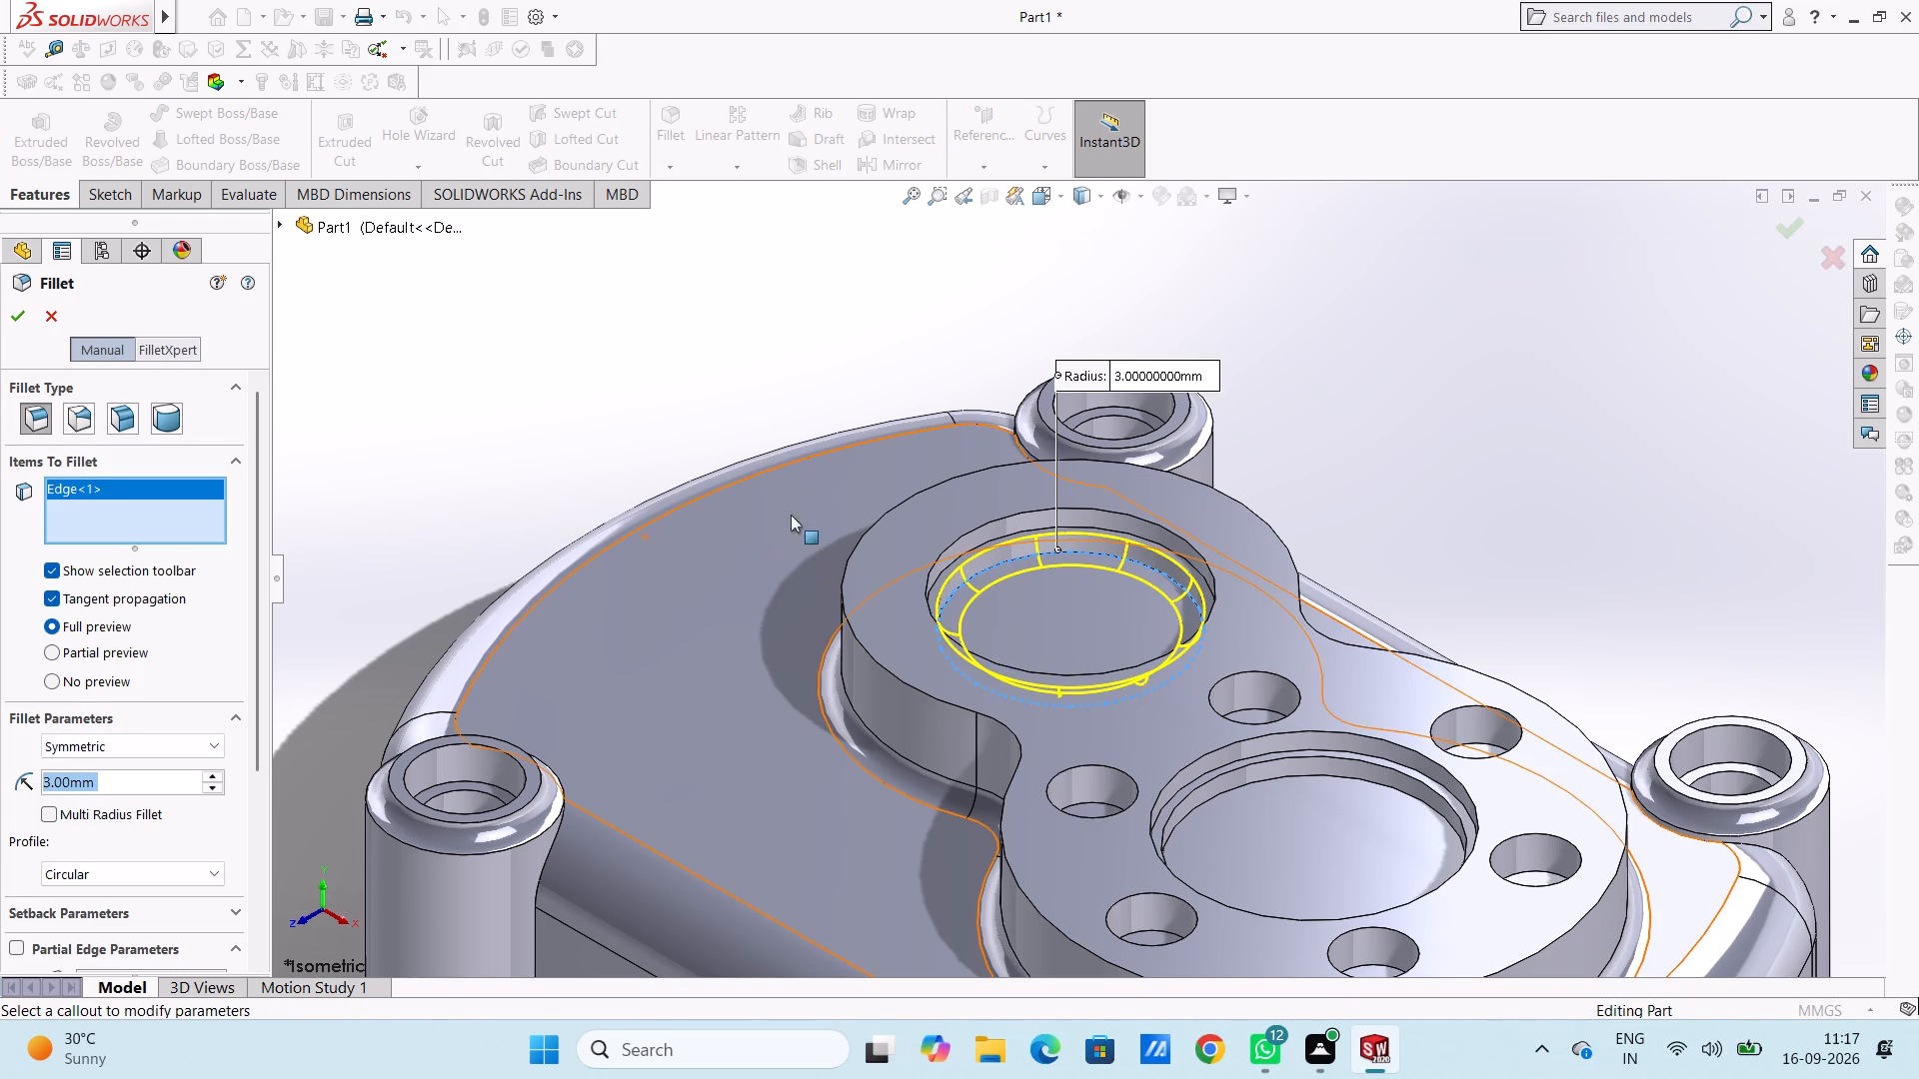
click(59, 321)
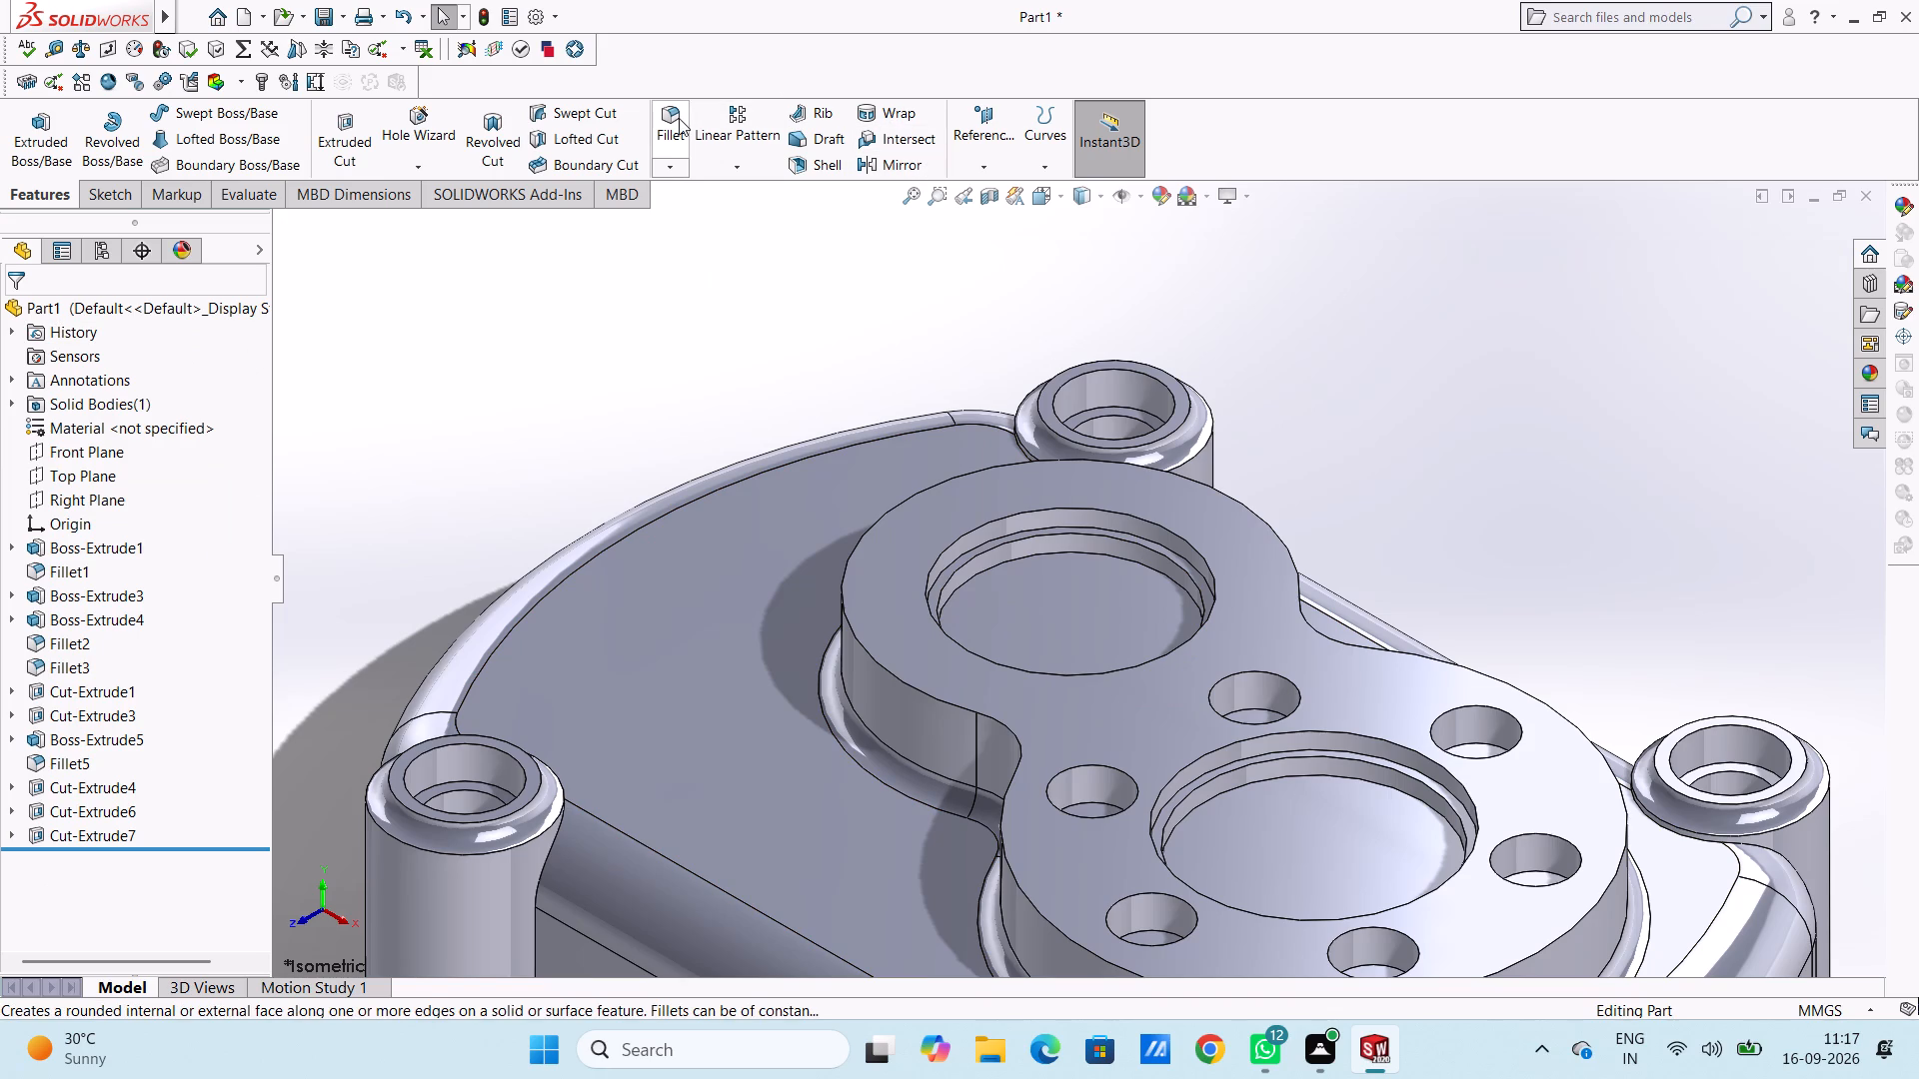
Fillet the upper edges of the 35 mm and 40 mm inner recesses with a 3 mm symmetric radius.
click(679, 118)
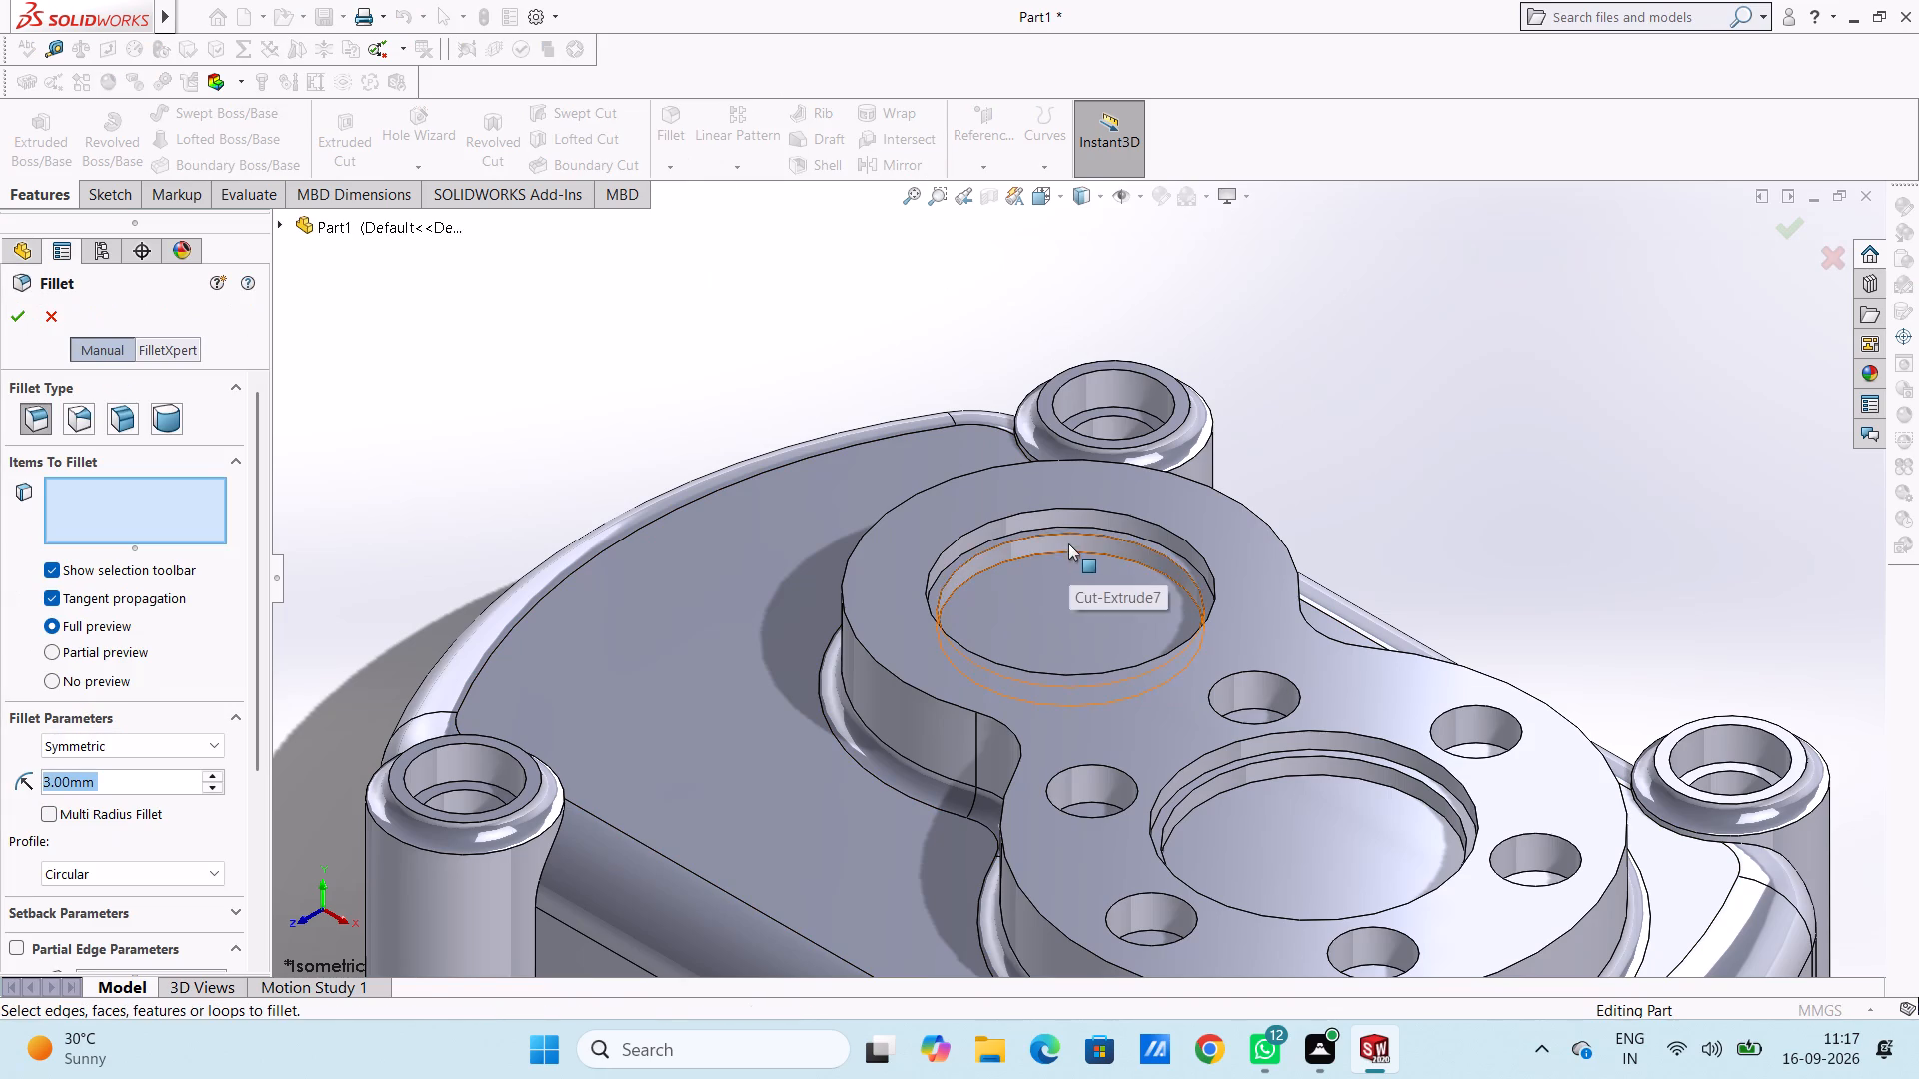
click(1068, 536)
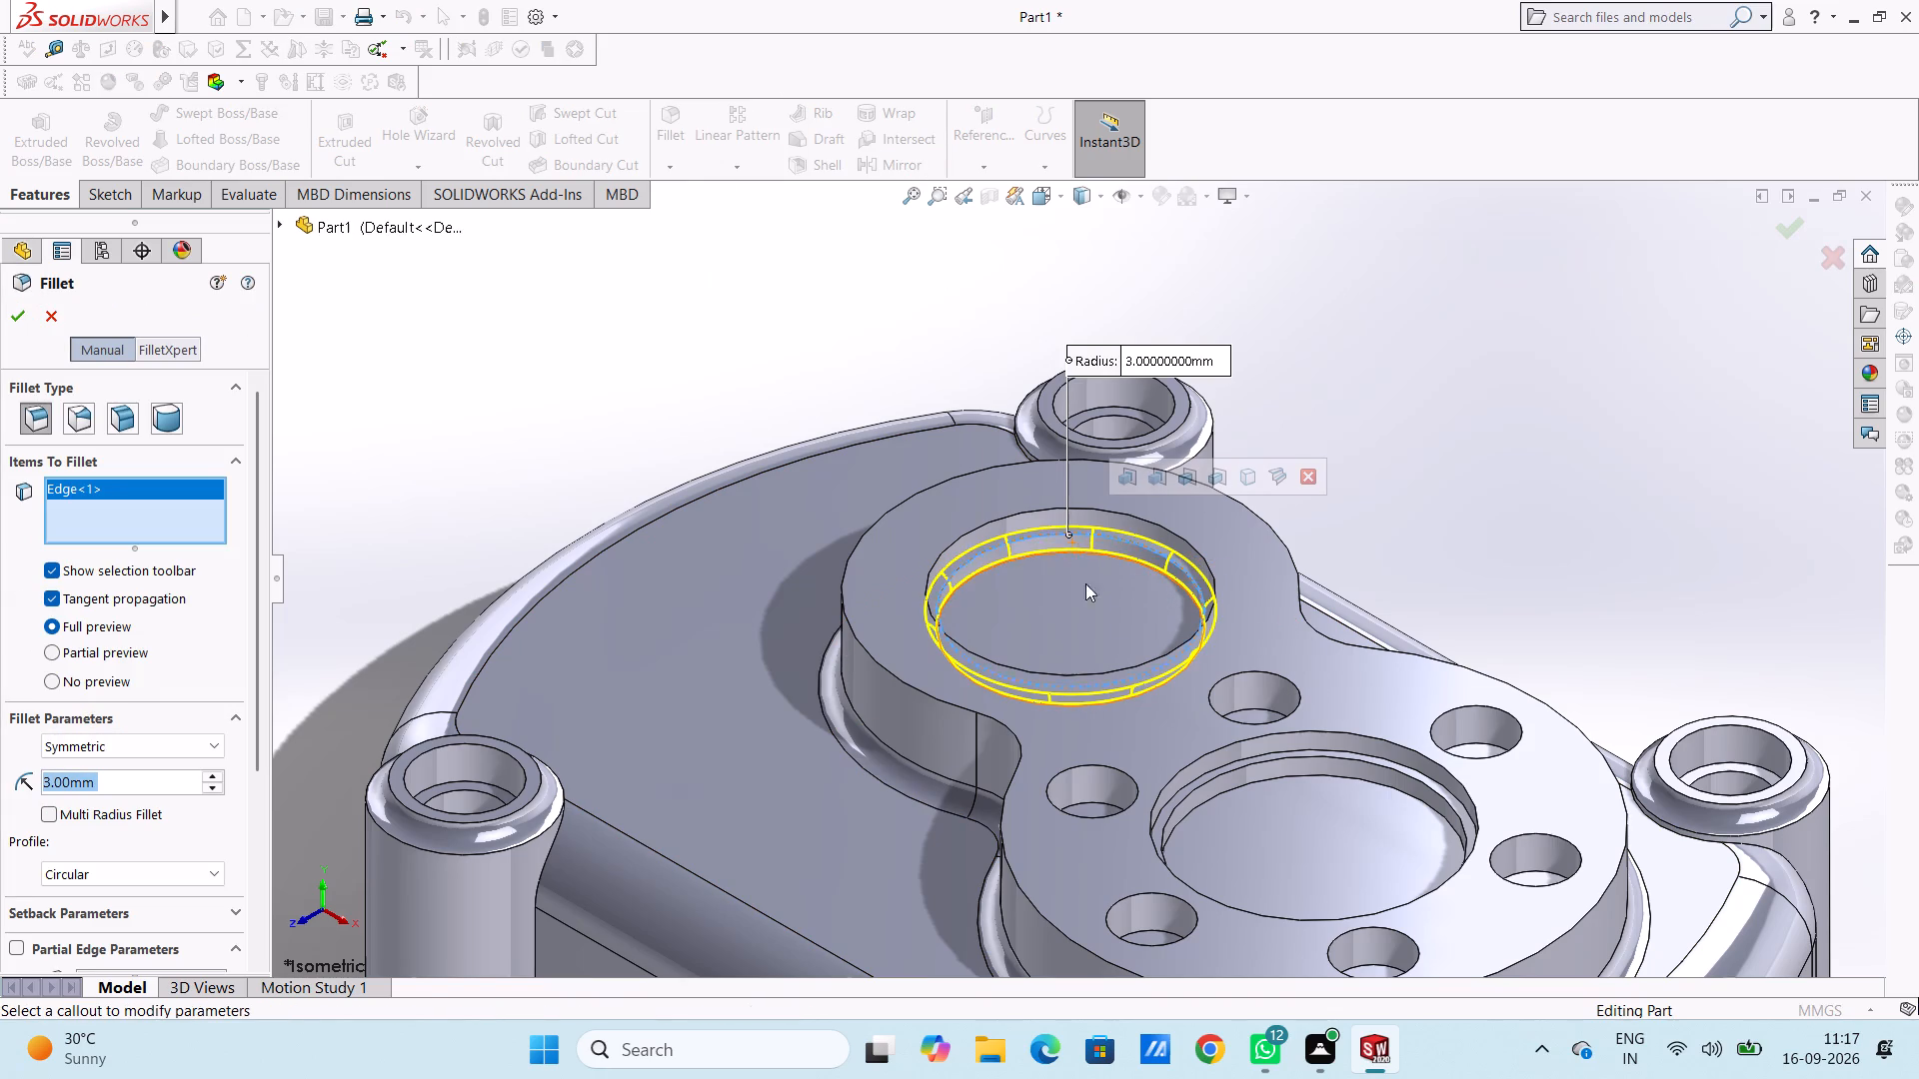
click(1331, 757)
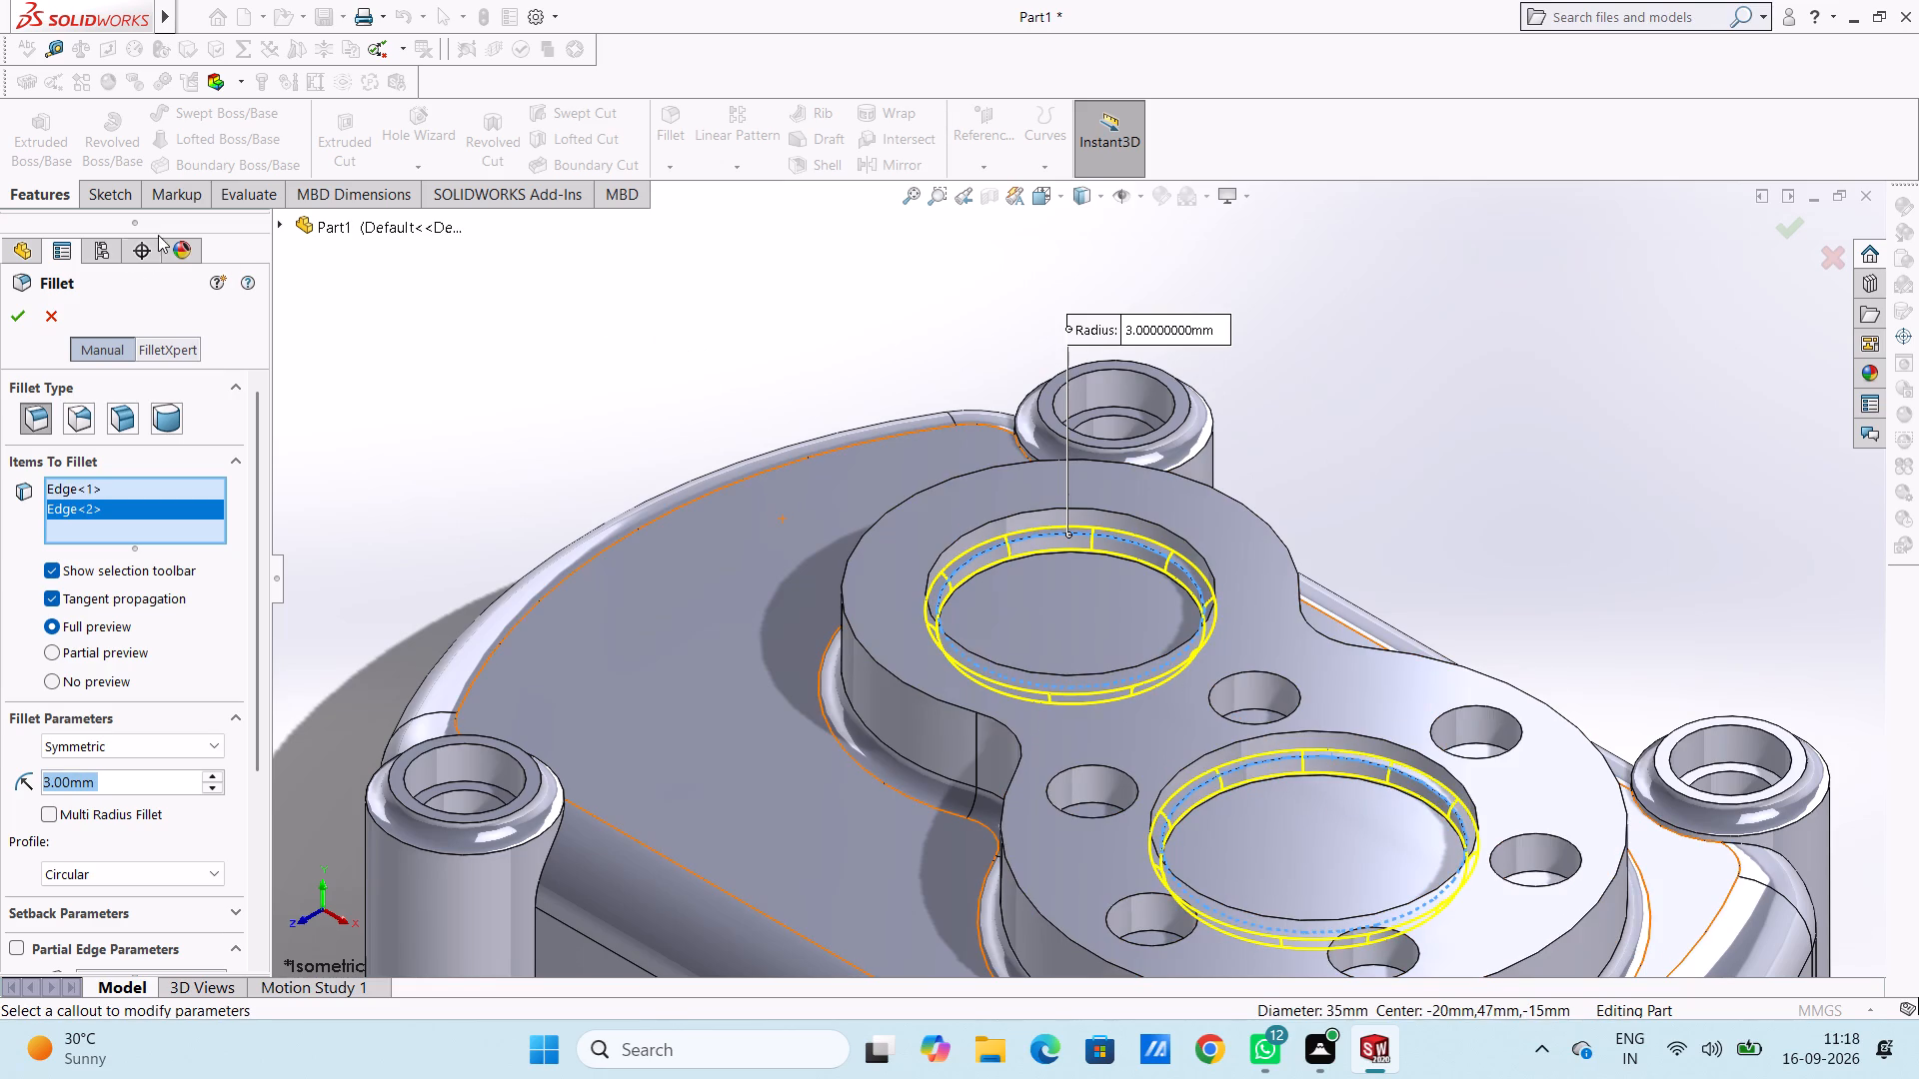
click(18, 311)
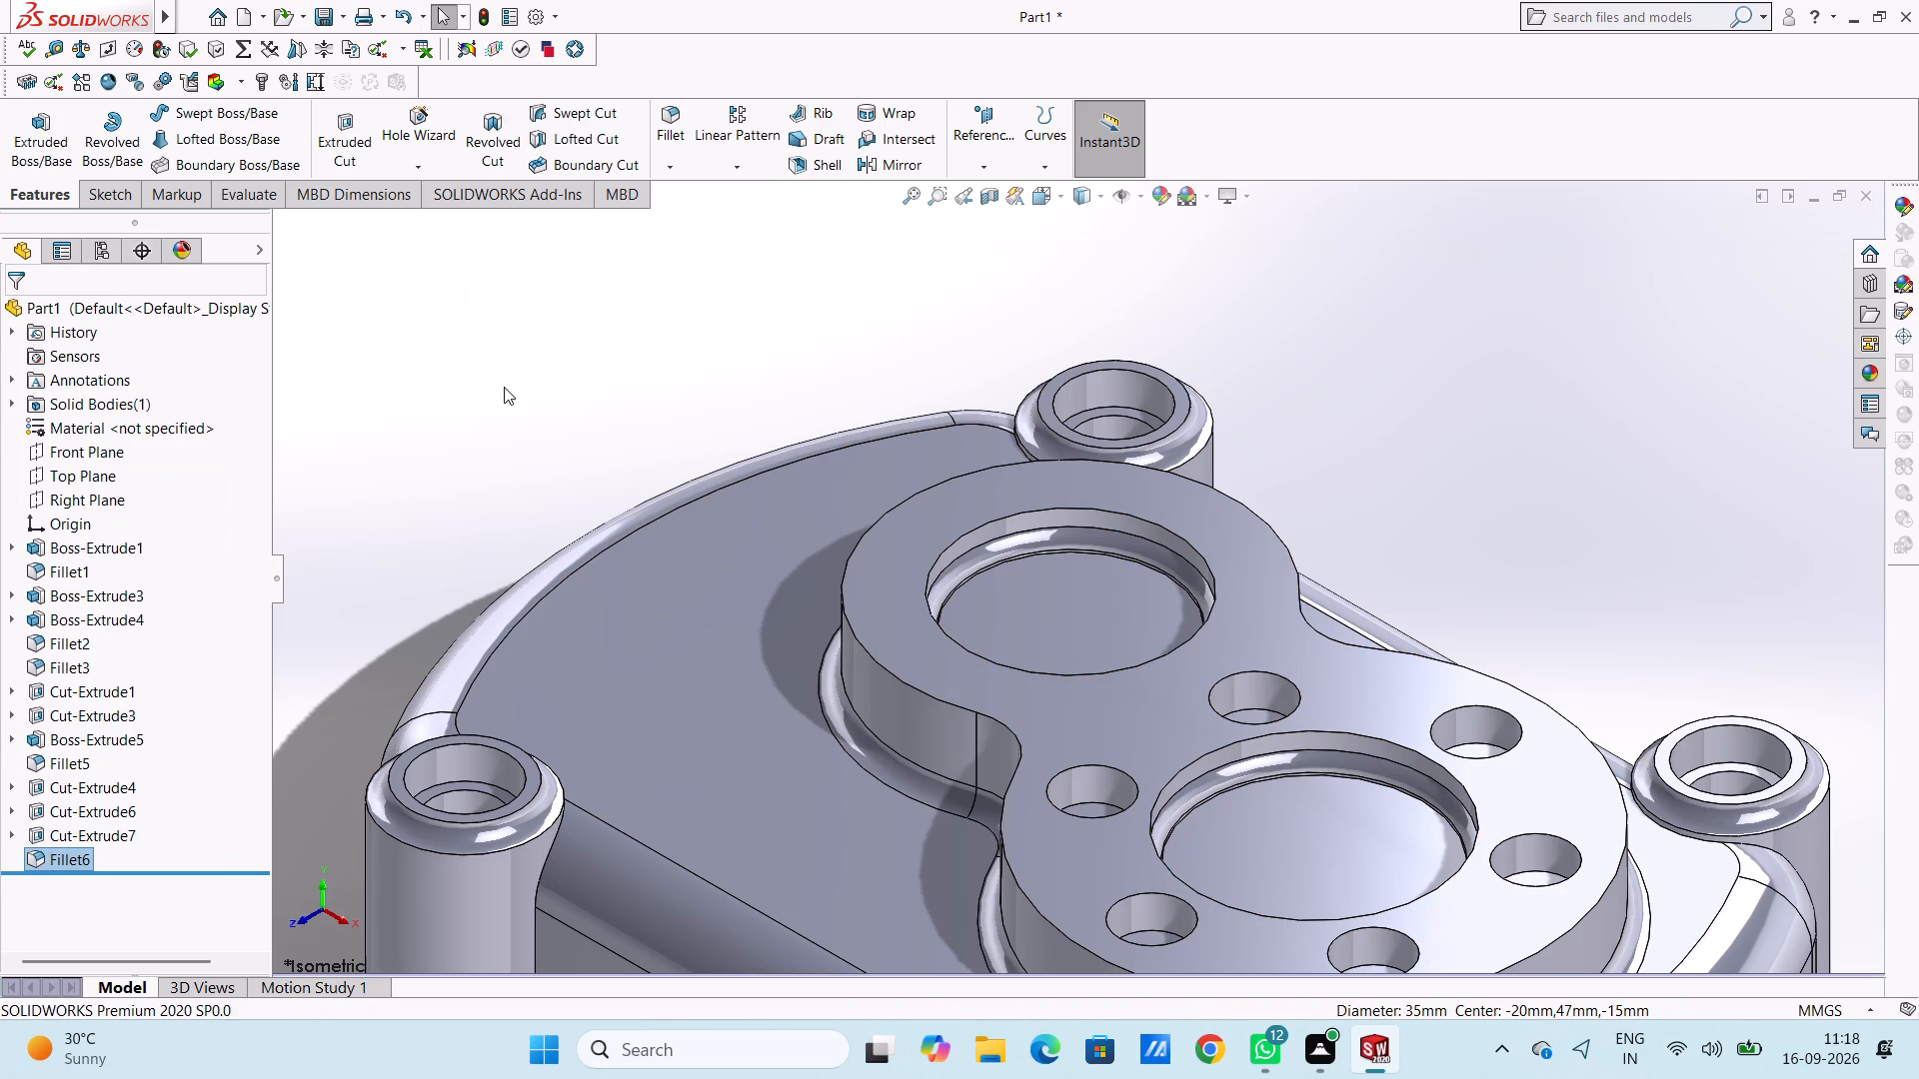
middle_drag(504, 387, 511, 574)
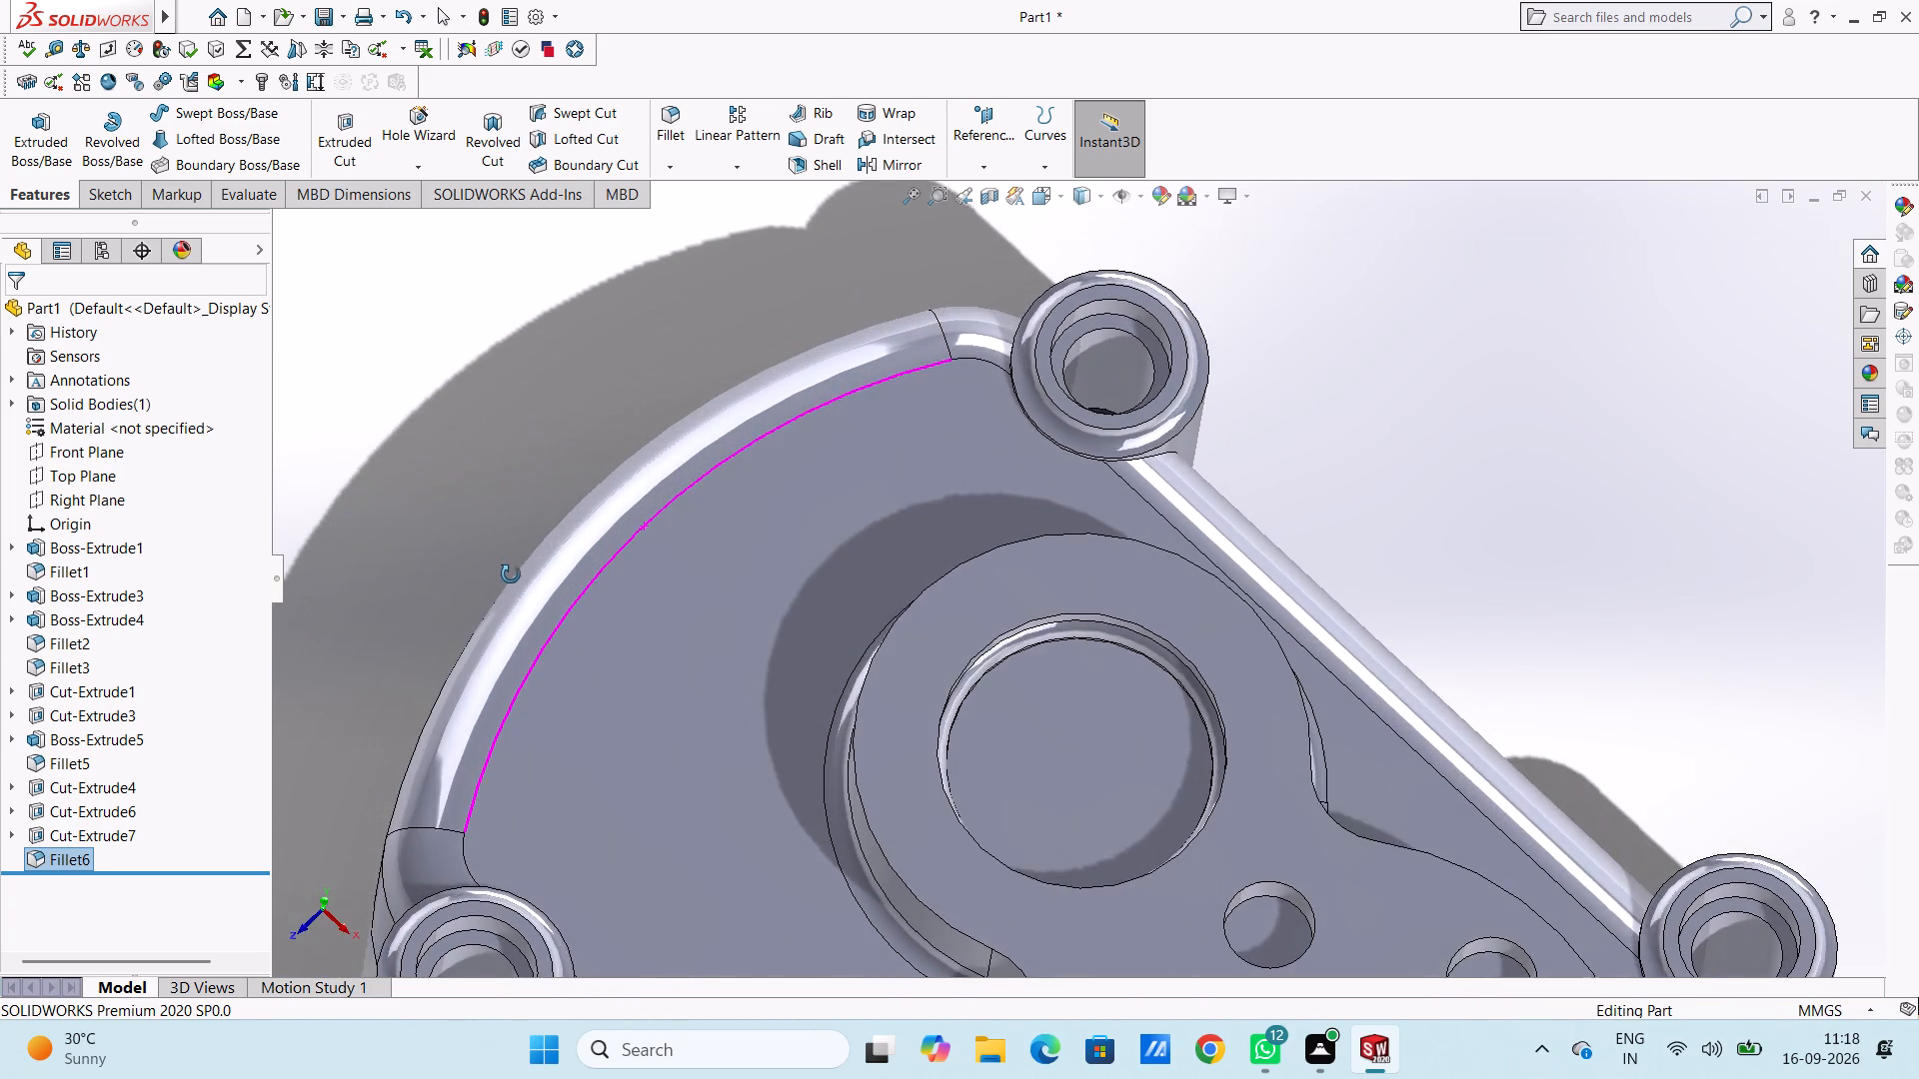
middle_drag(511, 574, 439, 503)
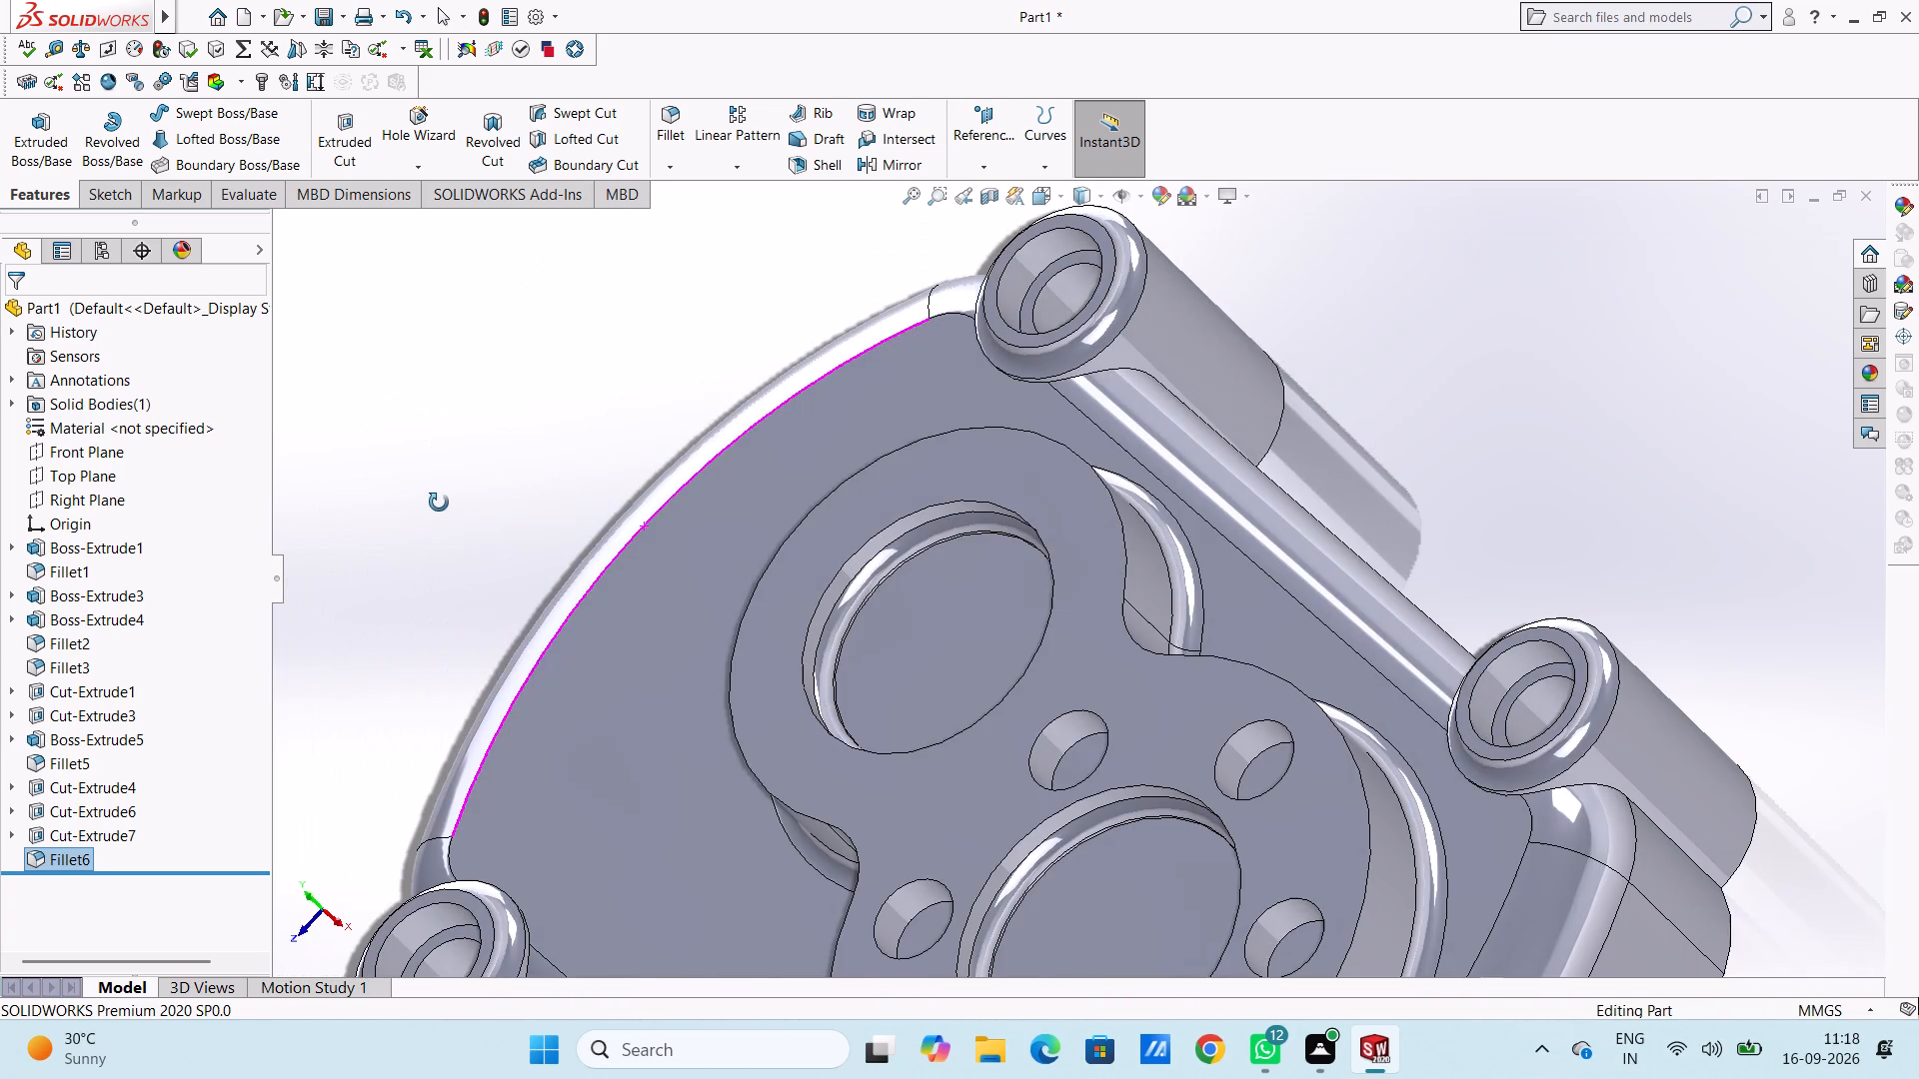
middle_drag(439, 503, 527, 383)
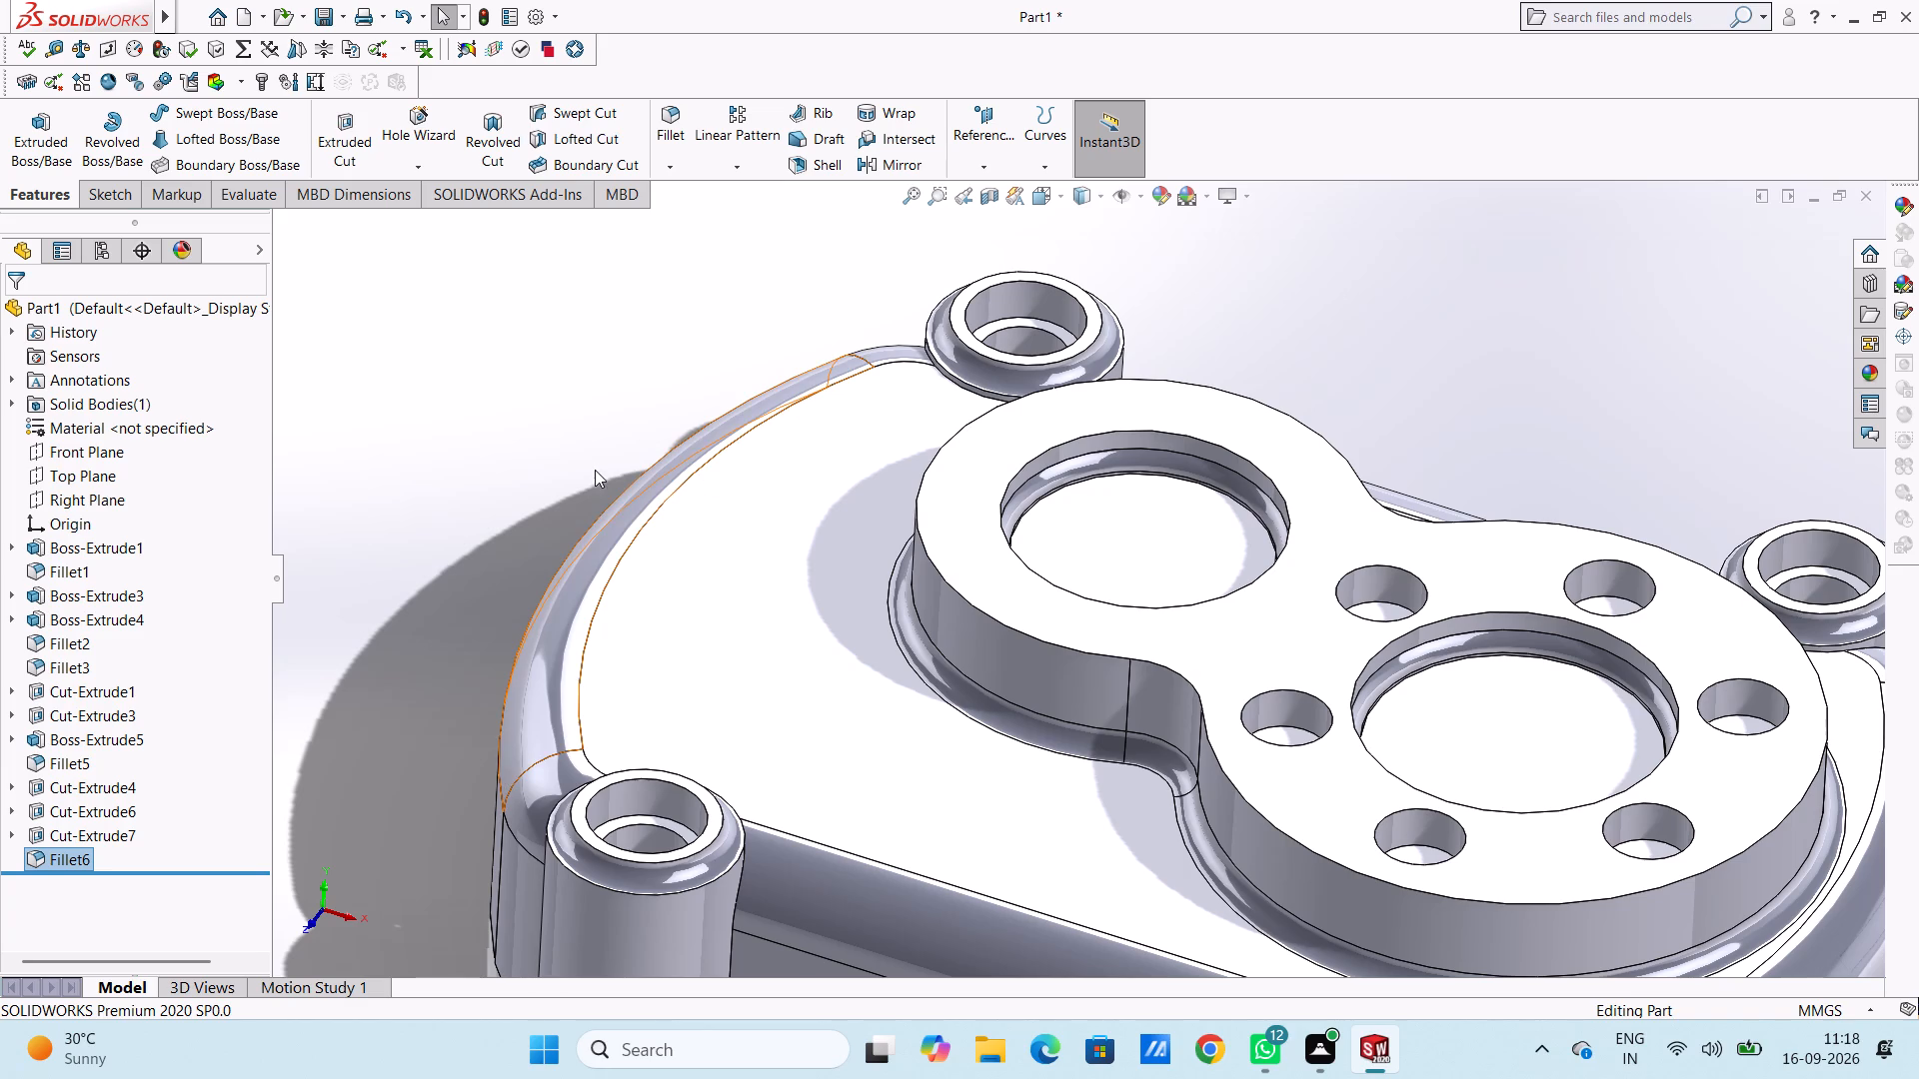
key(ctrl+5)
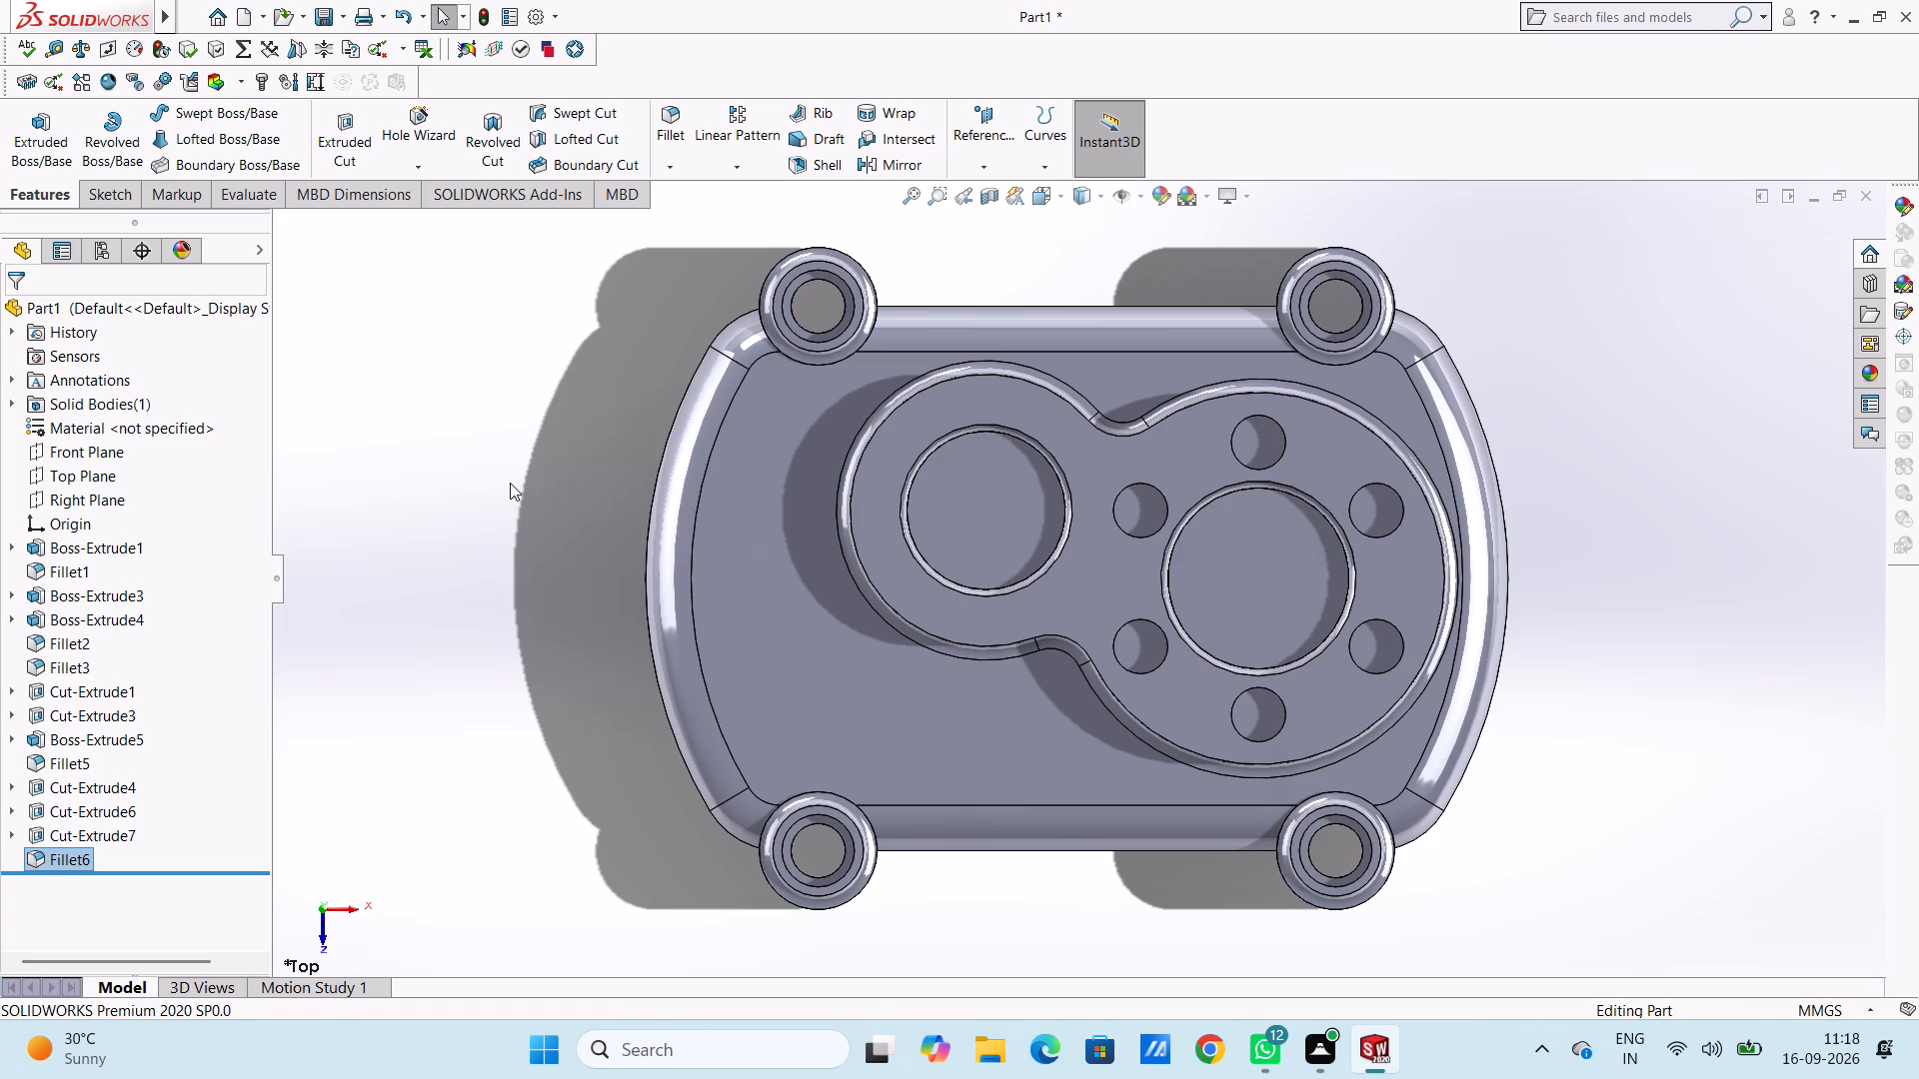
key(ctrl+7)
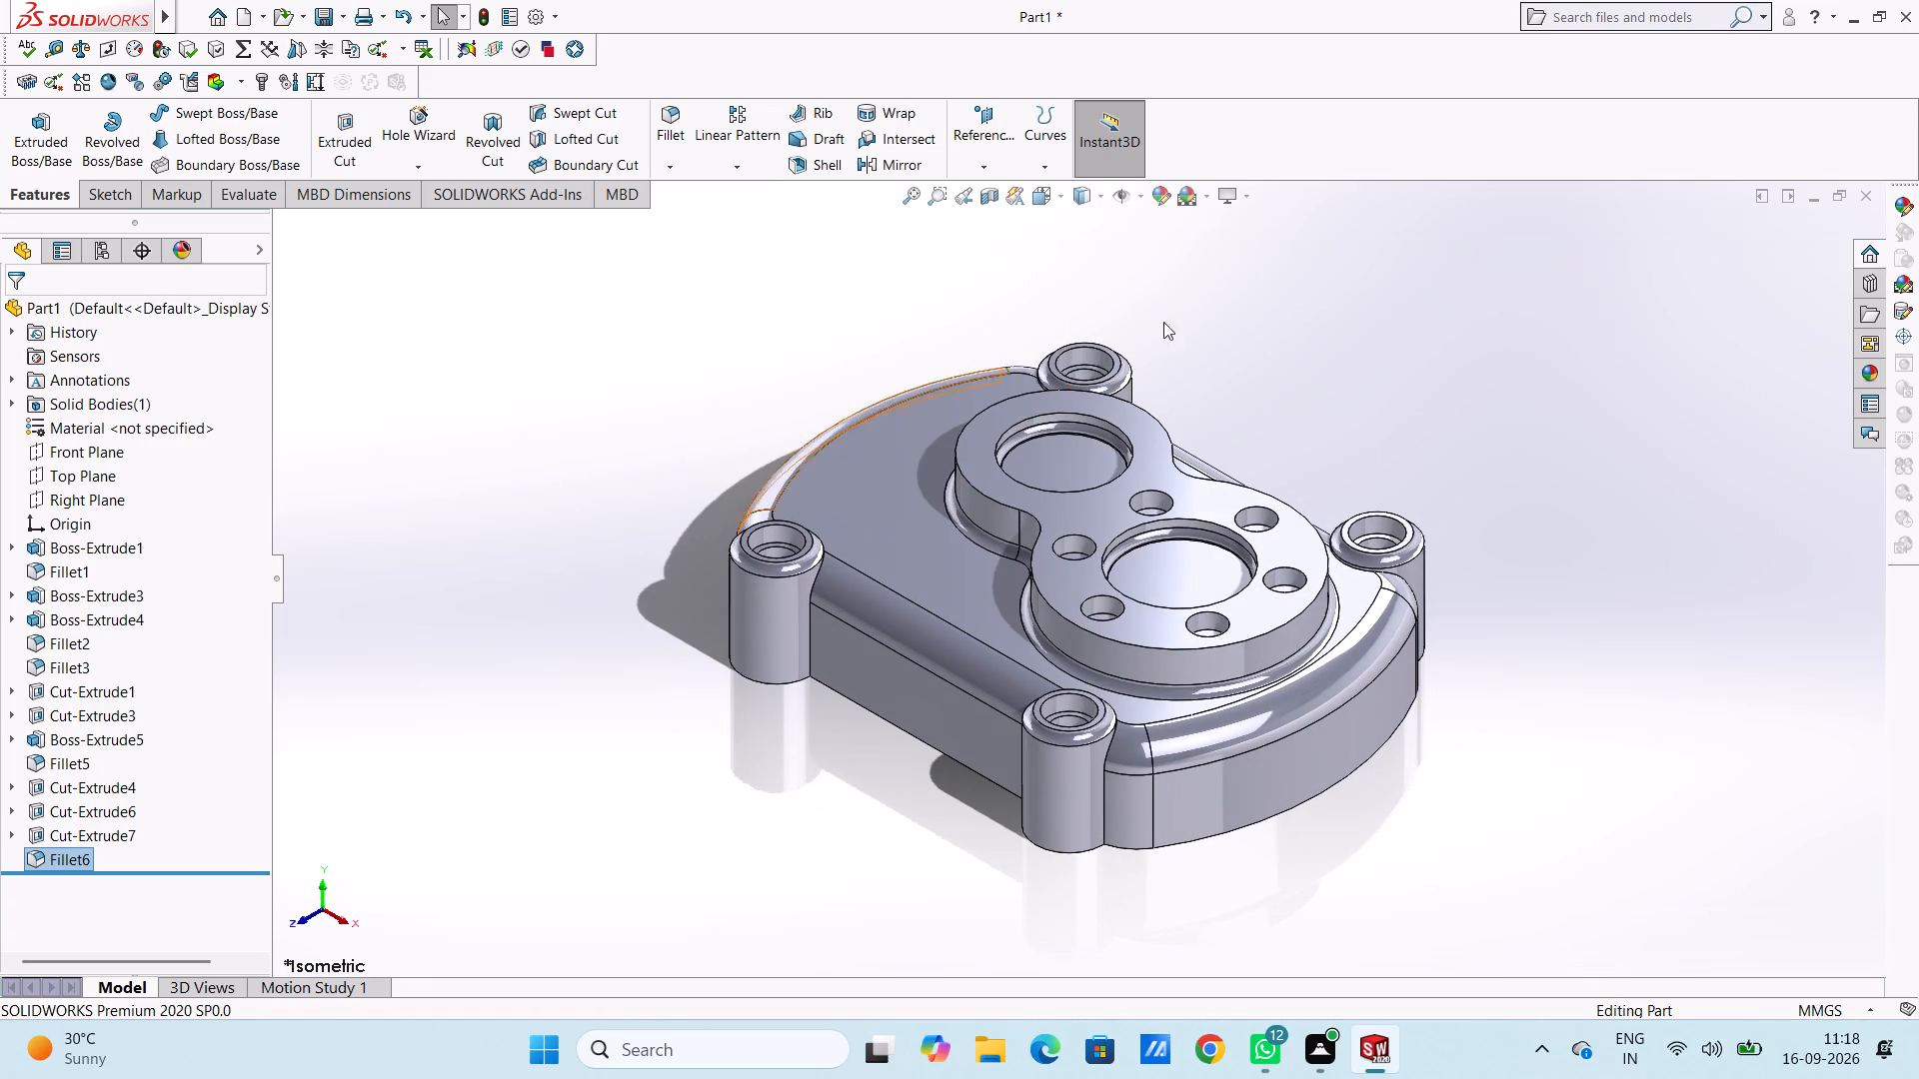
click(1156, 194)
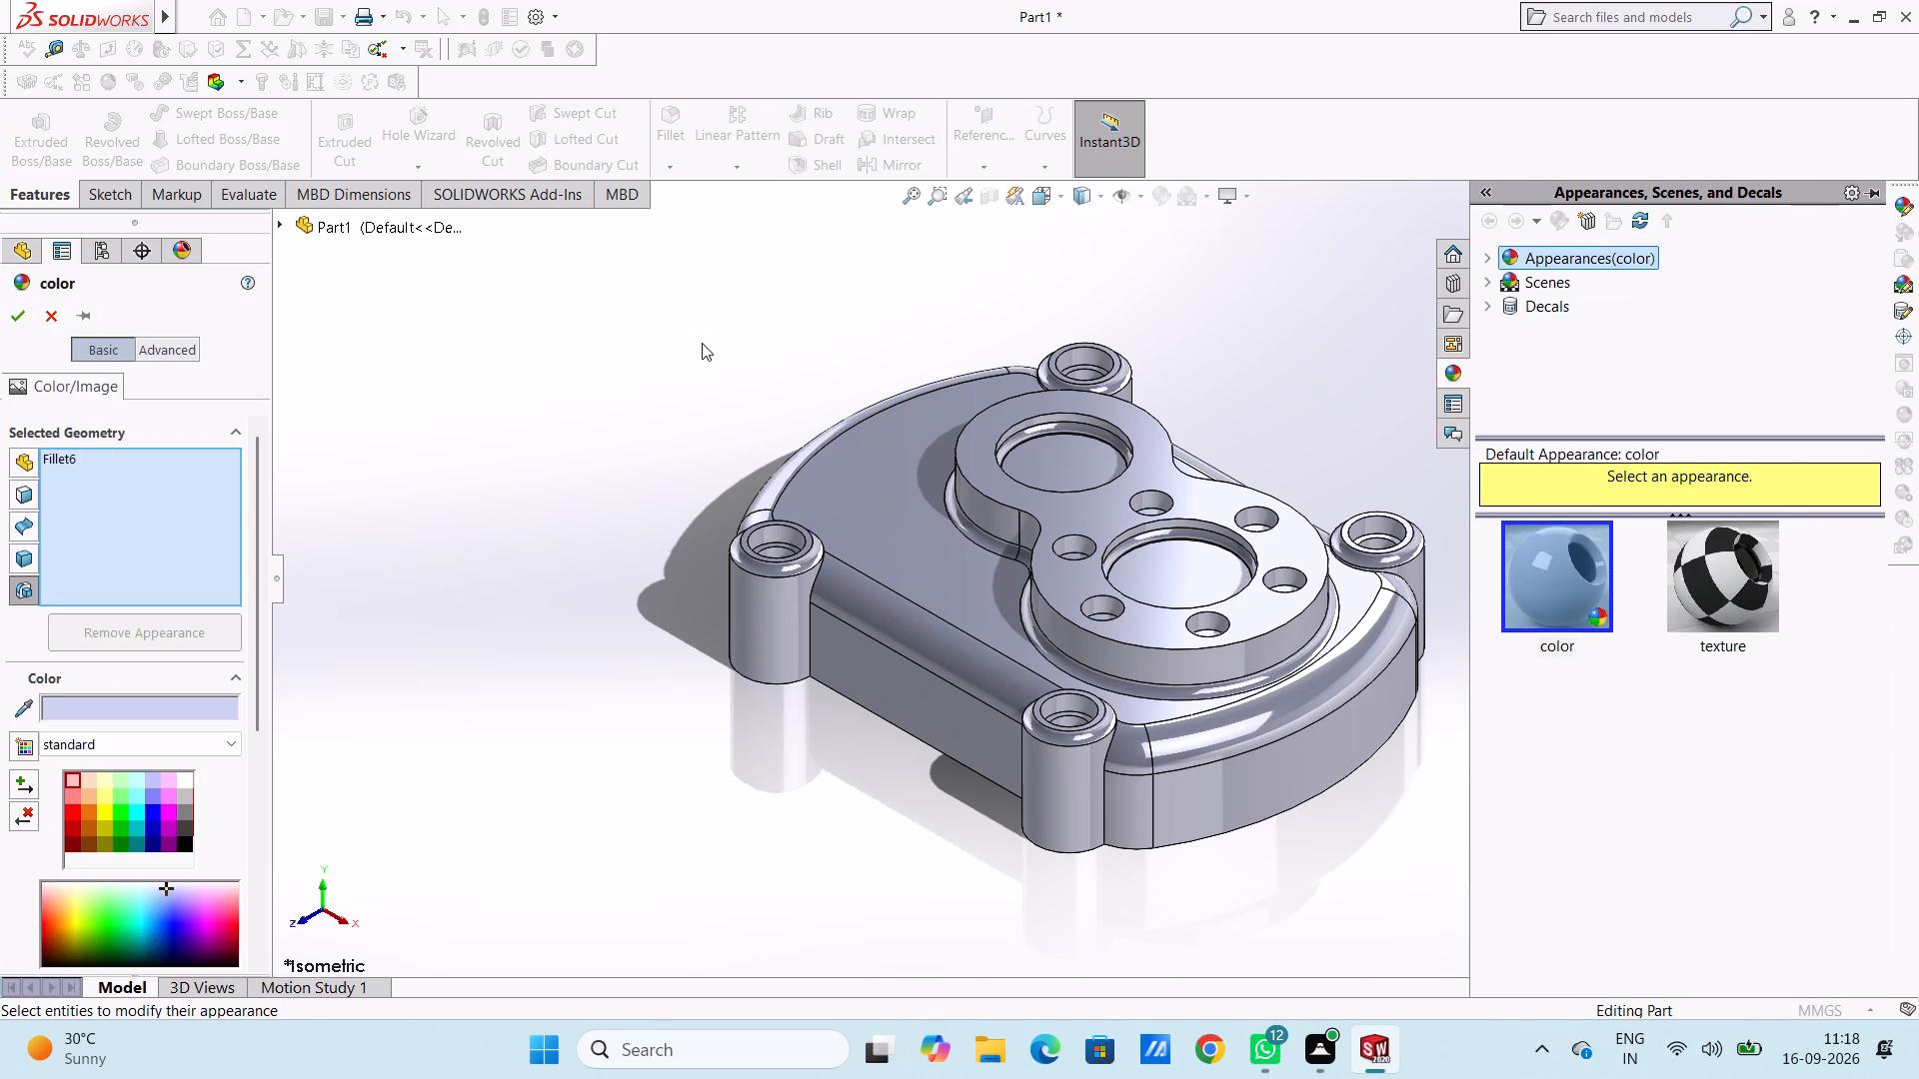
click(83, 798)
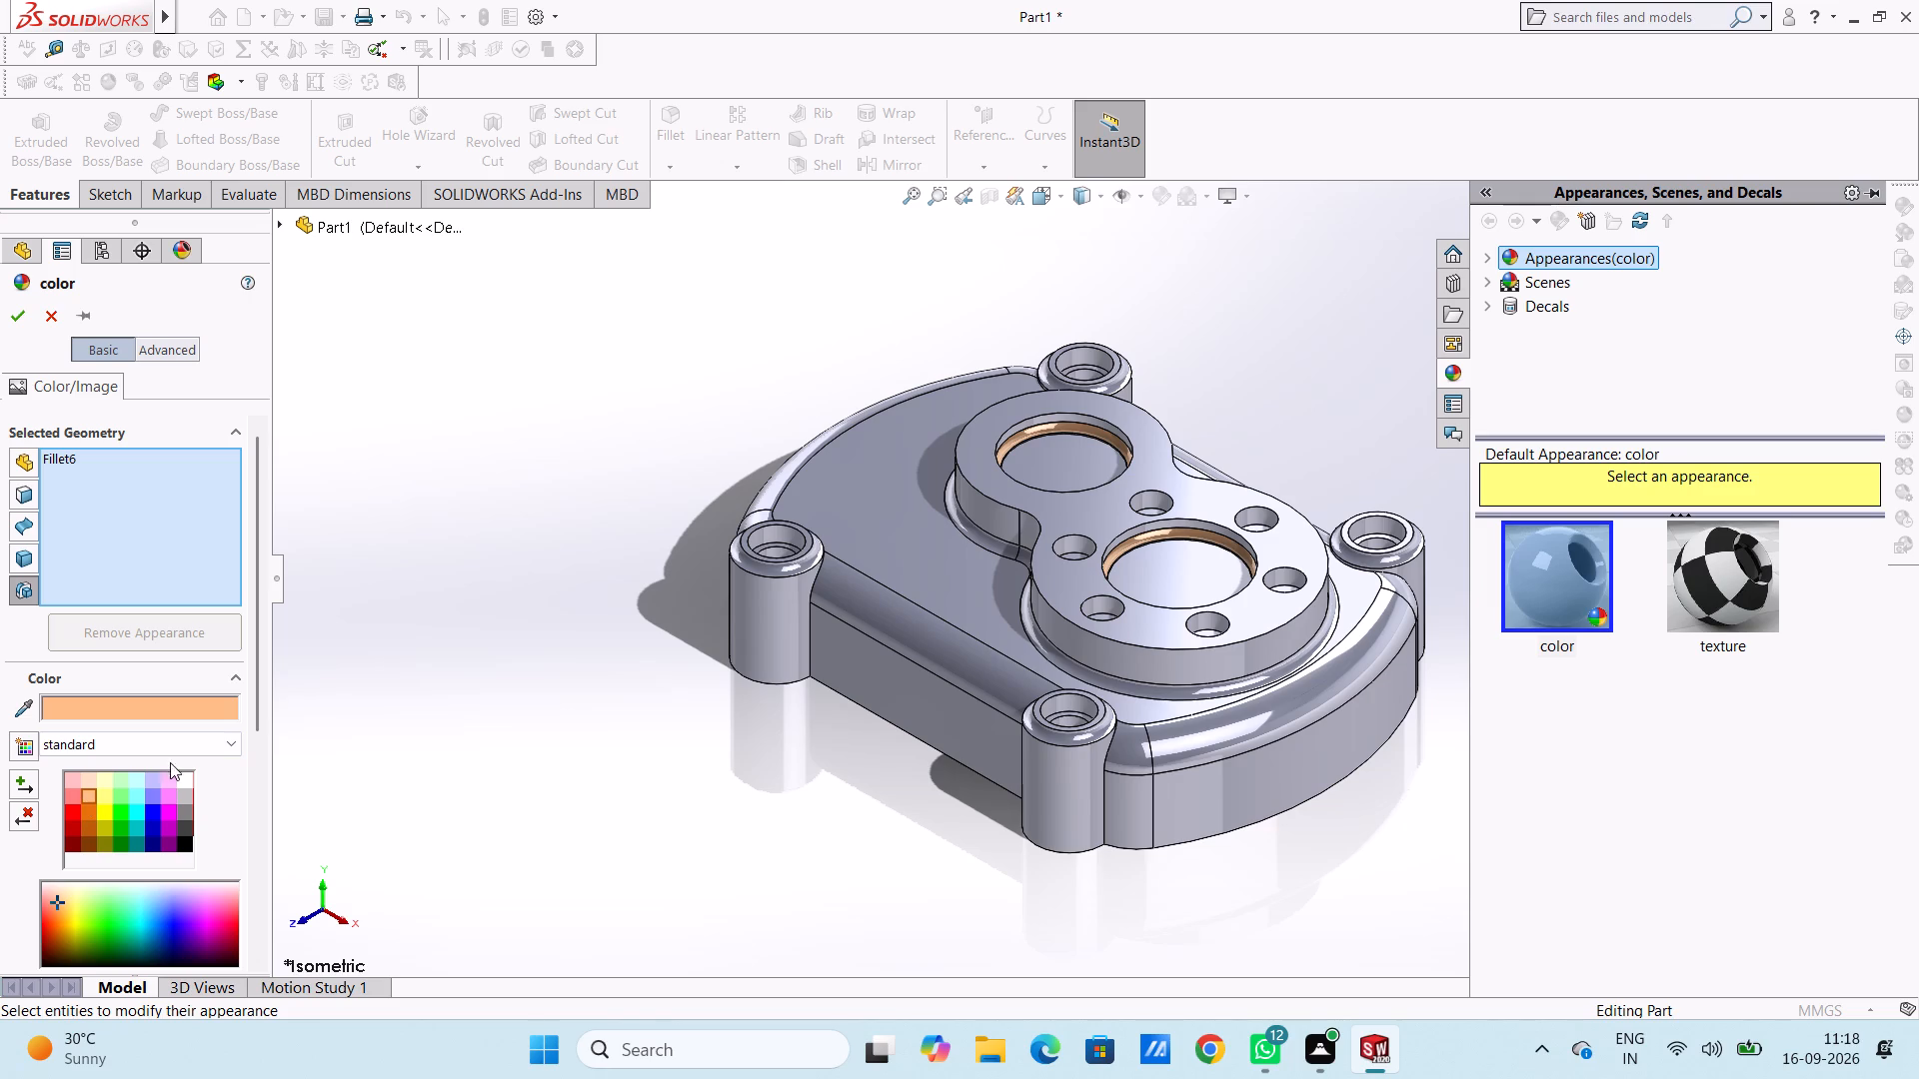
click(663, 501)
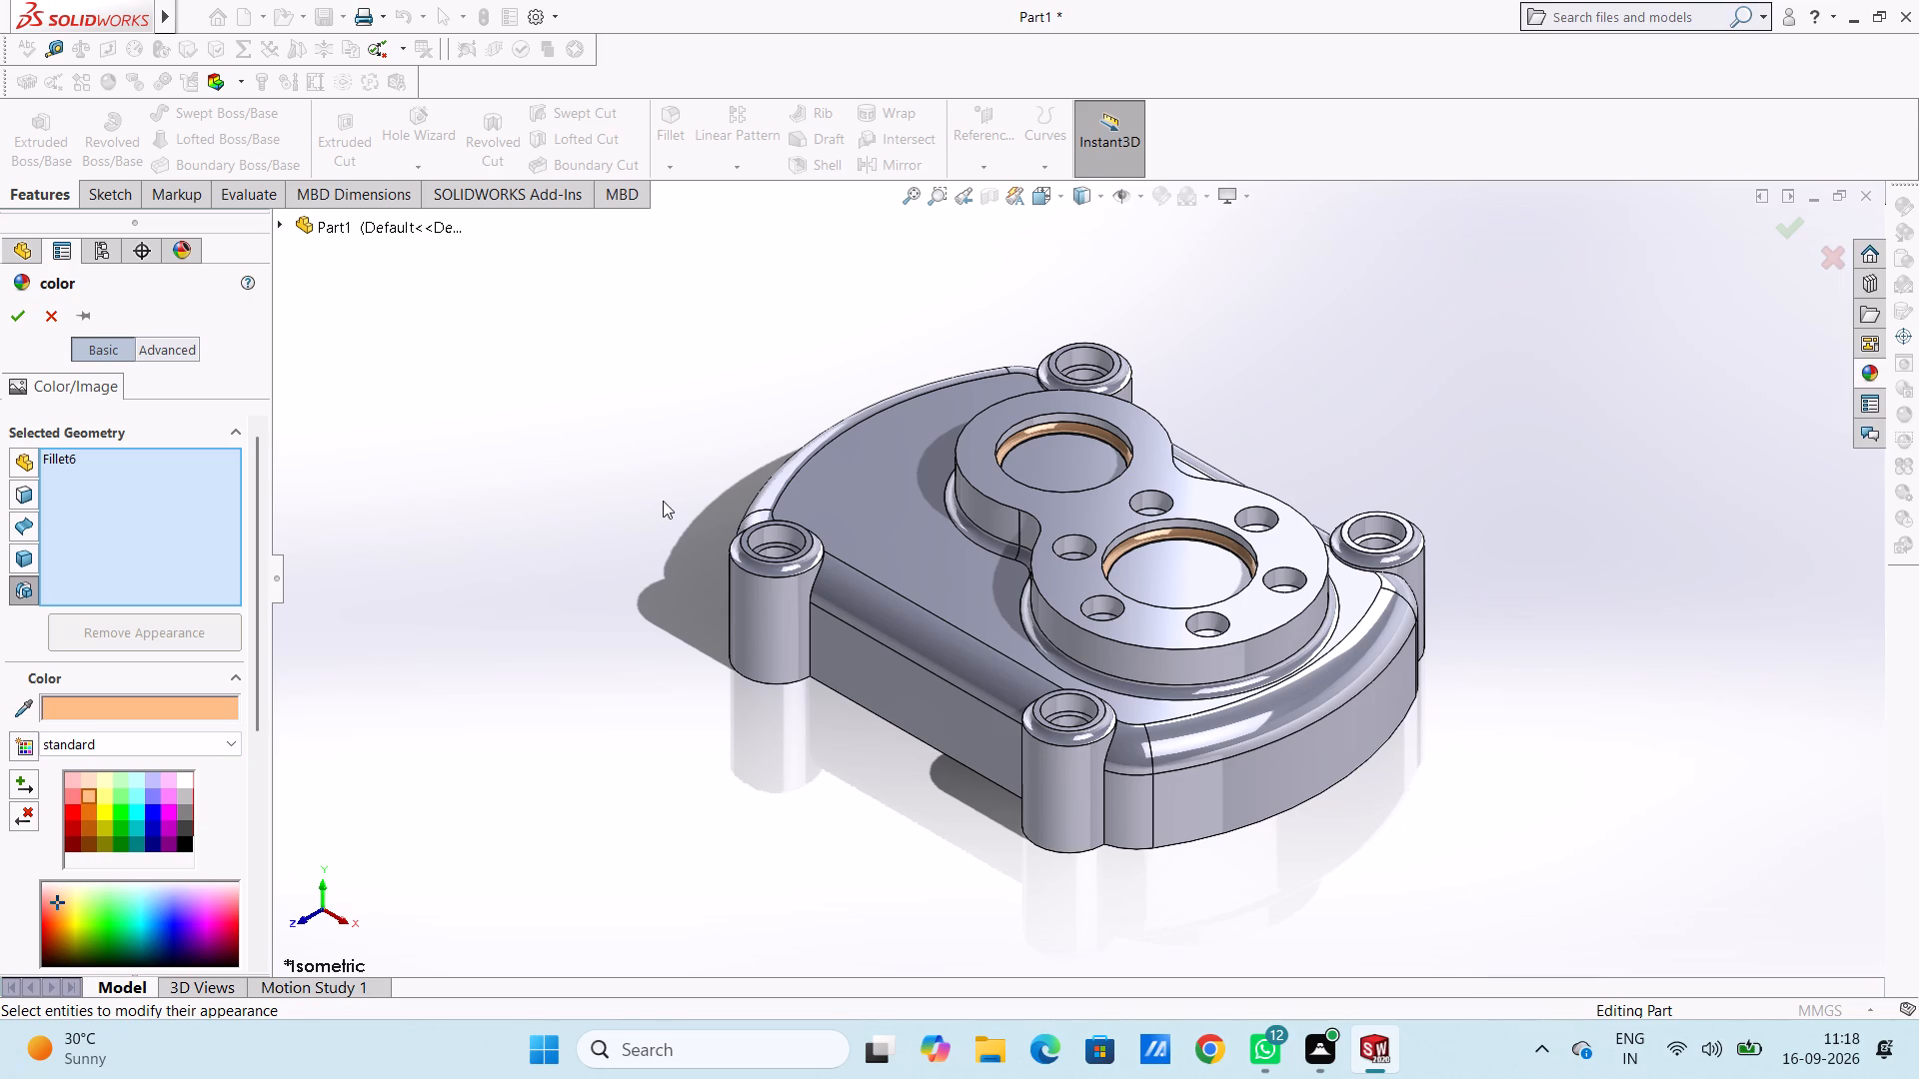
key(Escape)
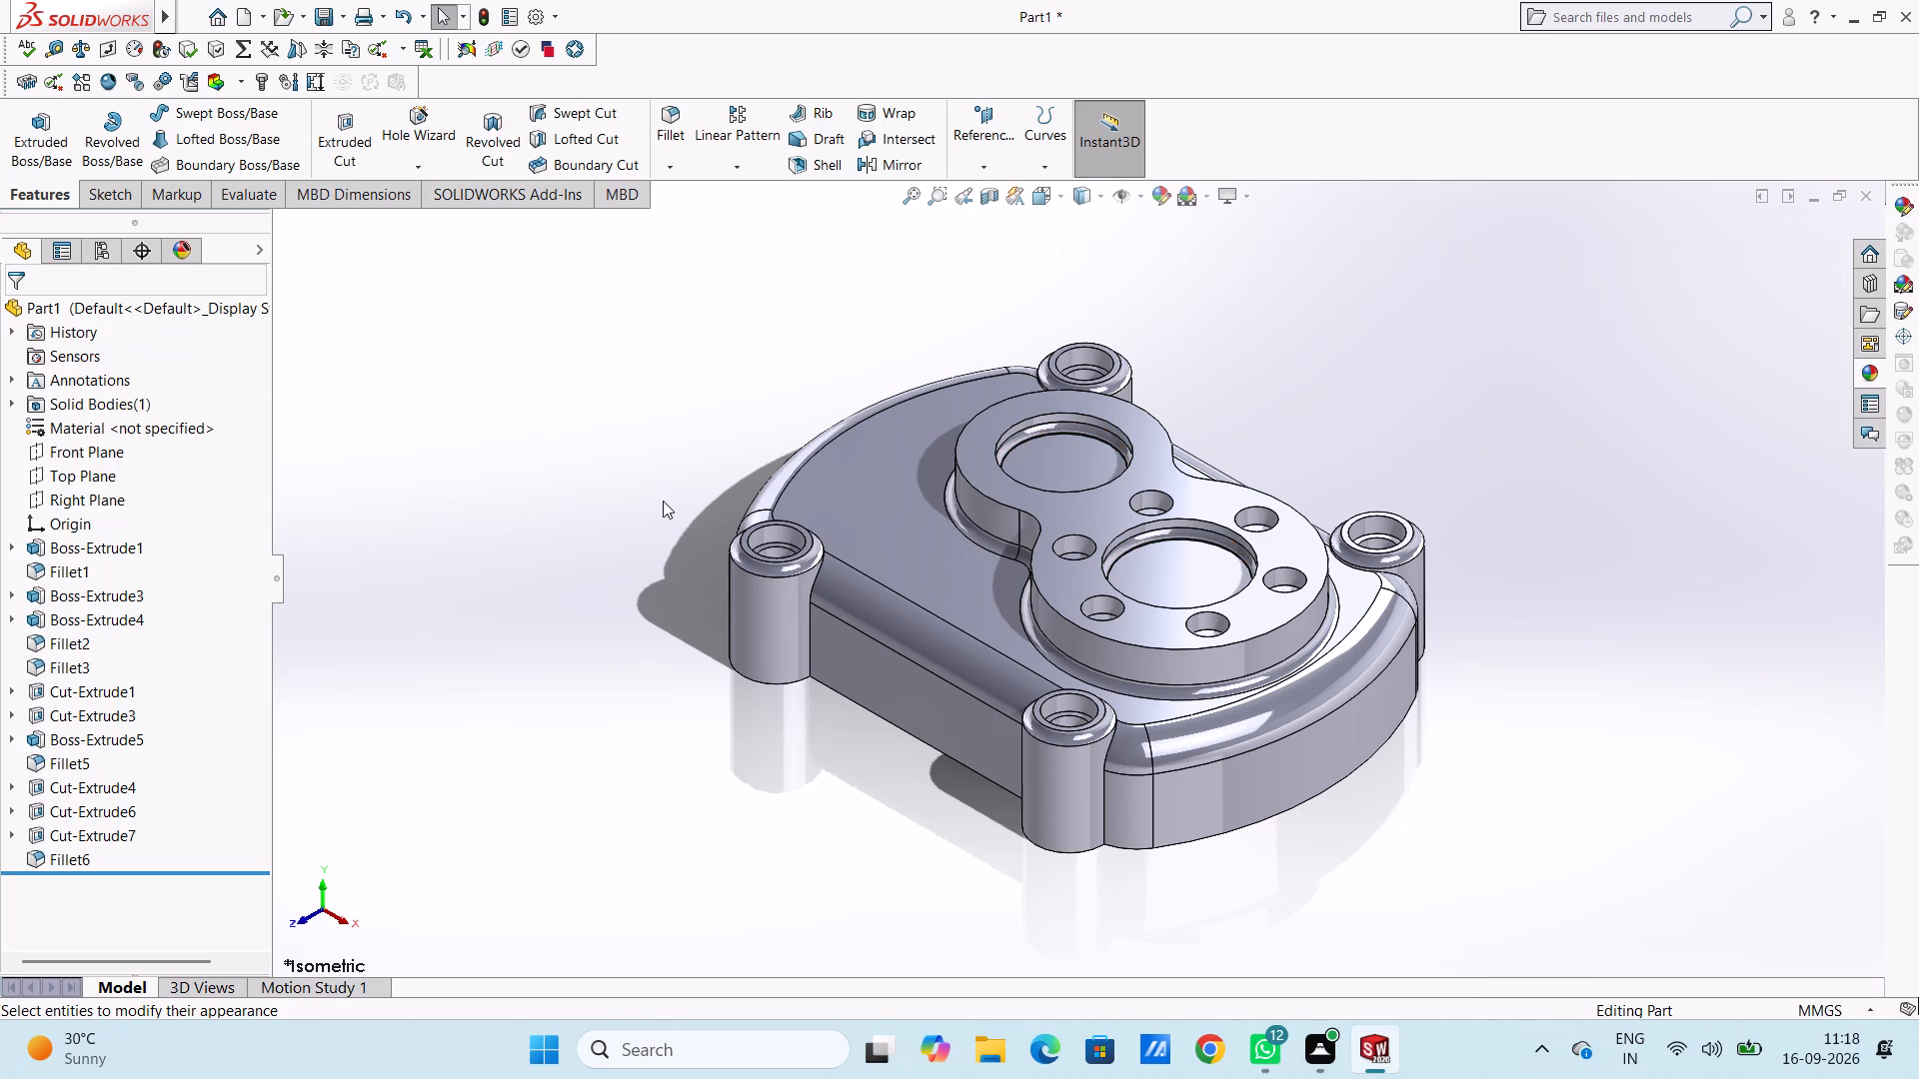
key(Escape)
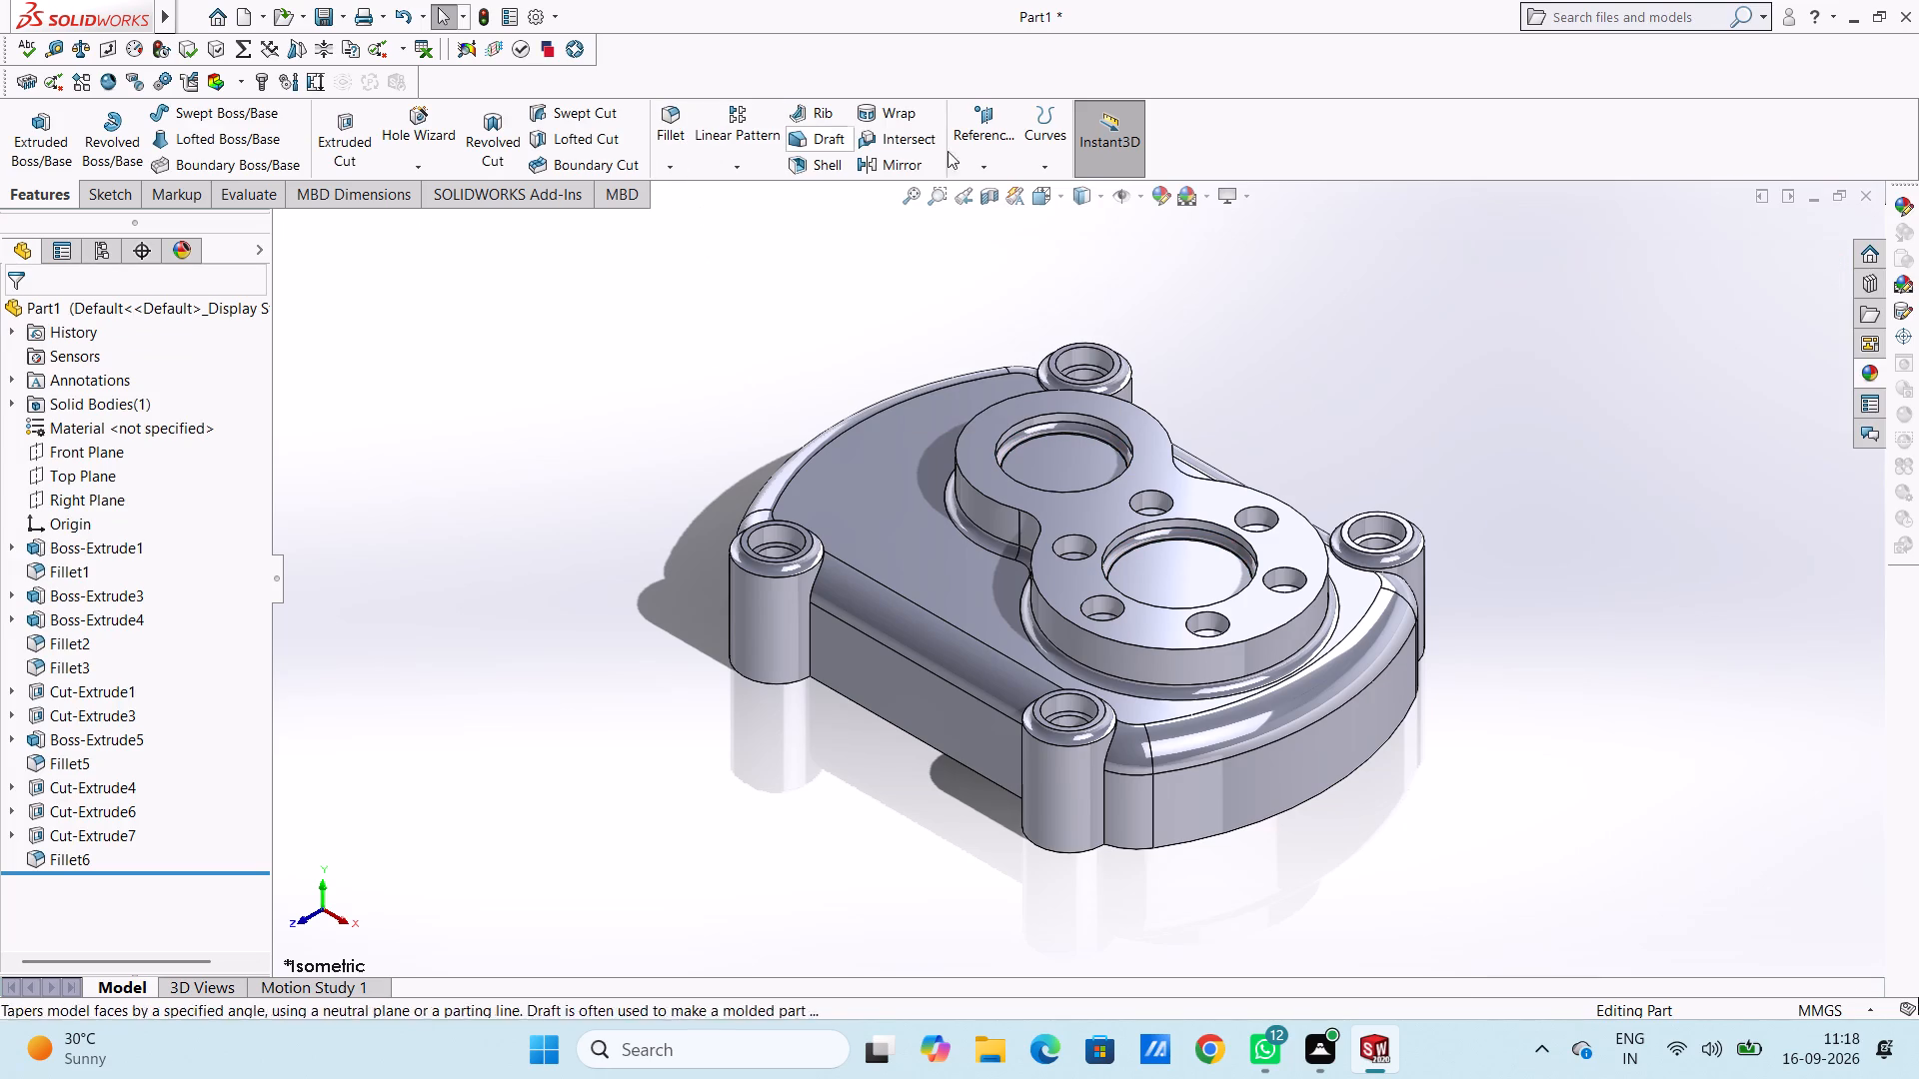
Colour the whole part a light orange, trying orange and red swatches before picking a custom shade from the colour spectrum.
click(1154, 201)
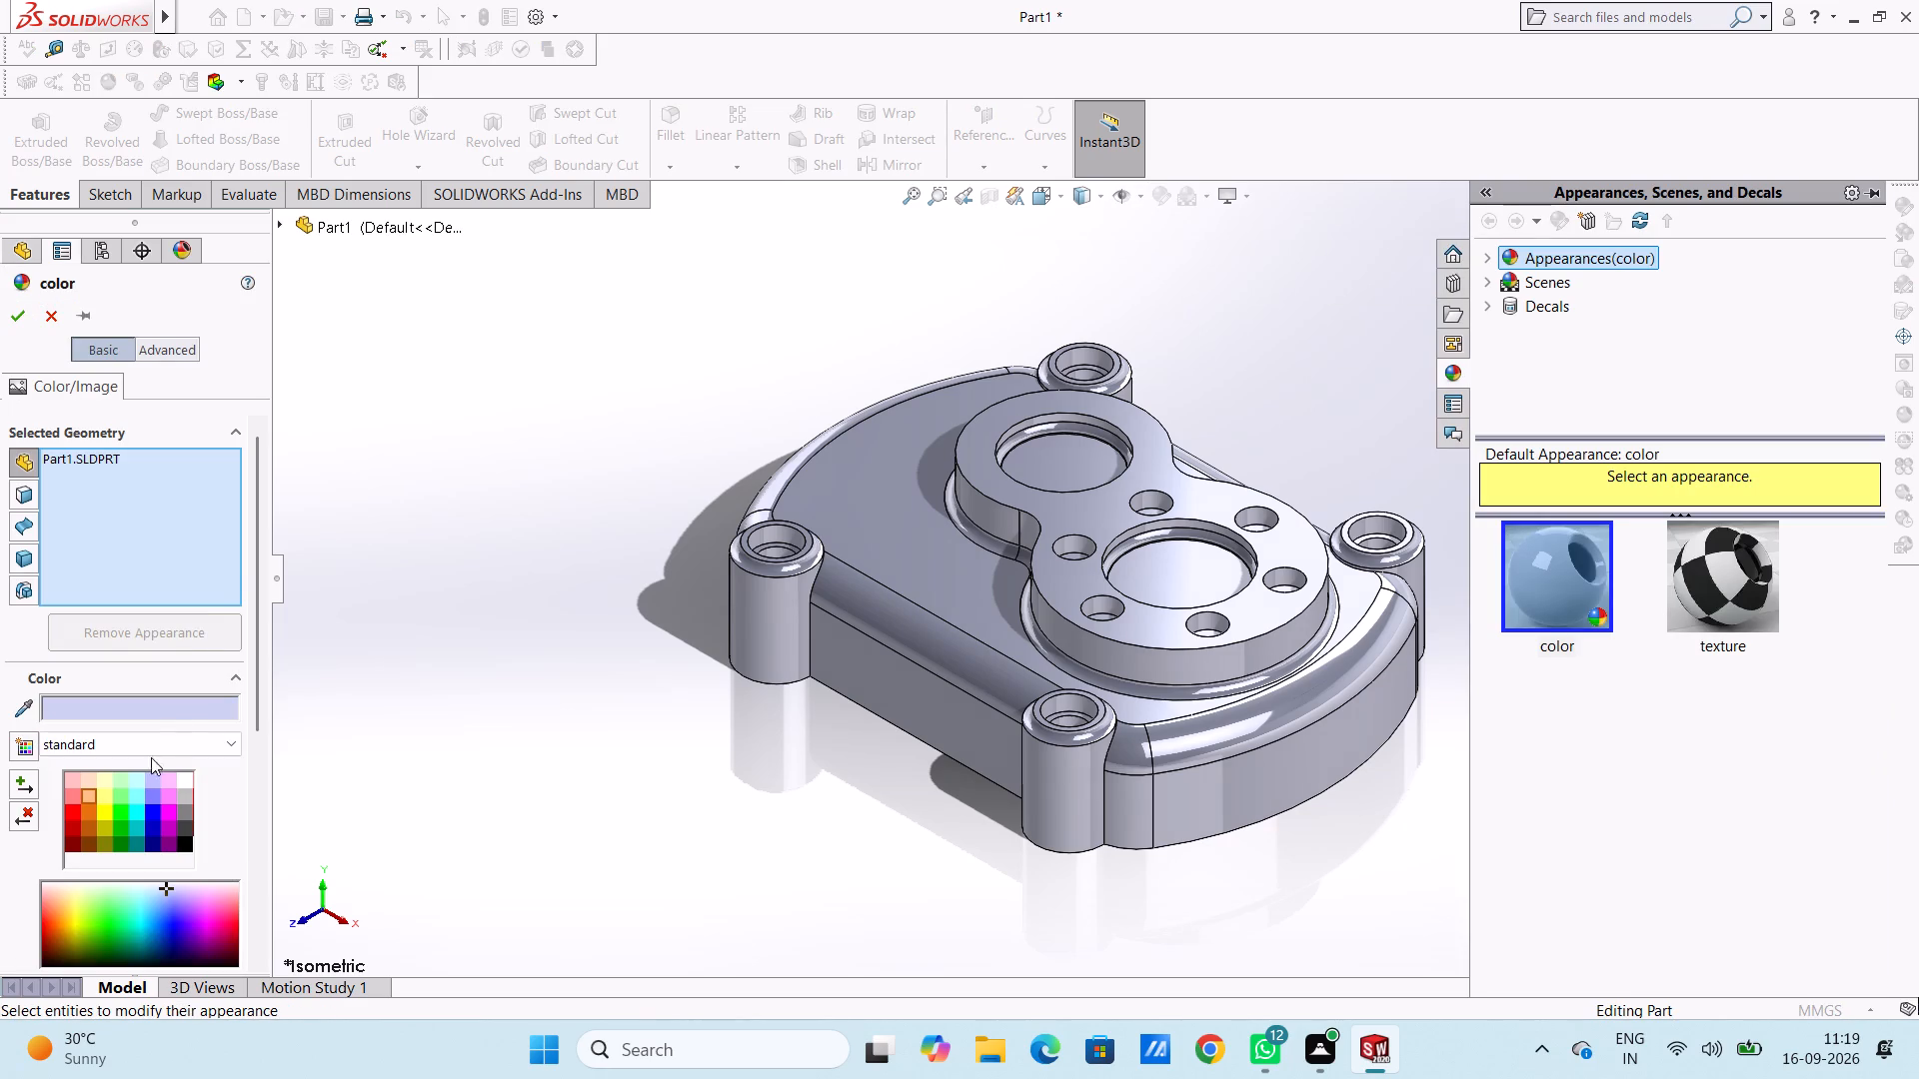
click(94, 809)
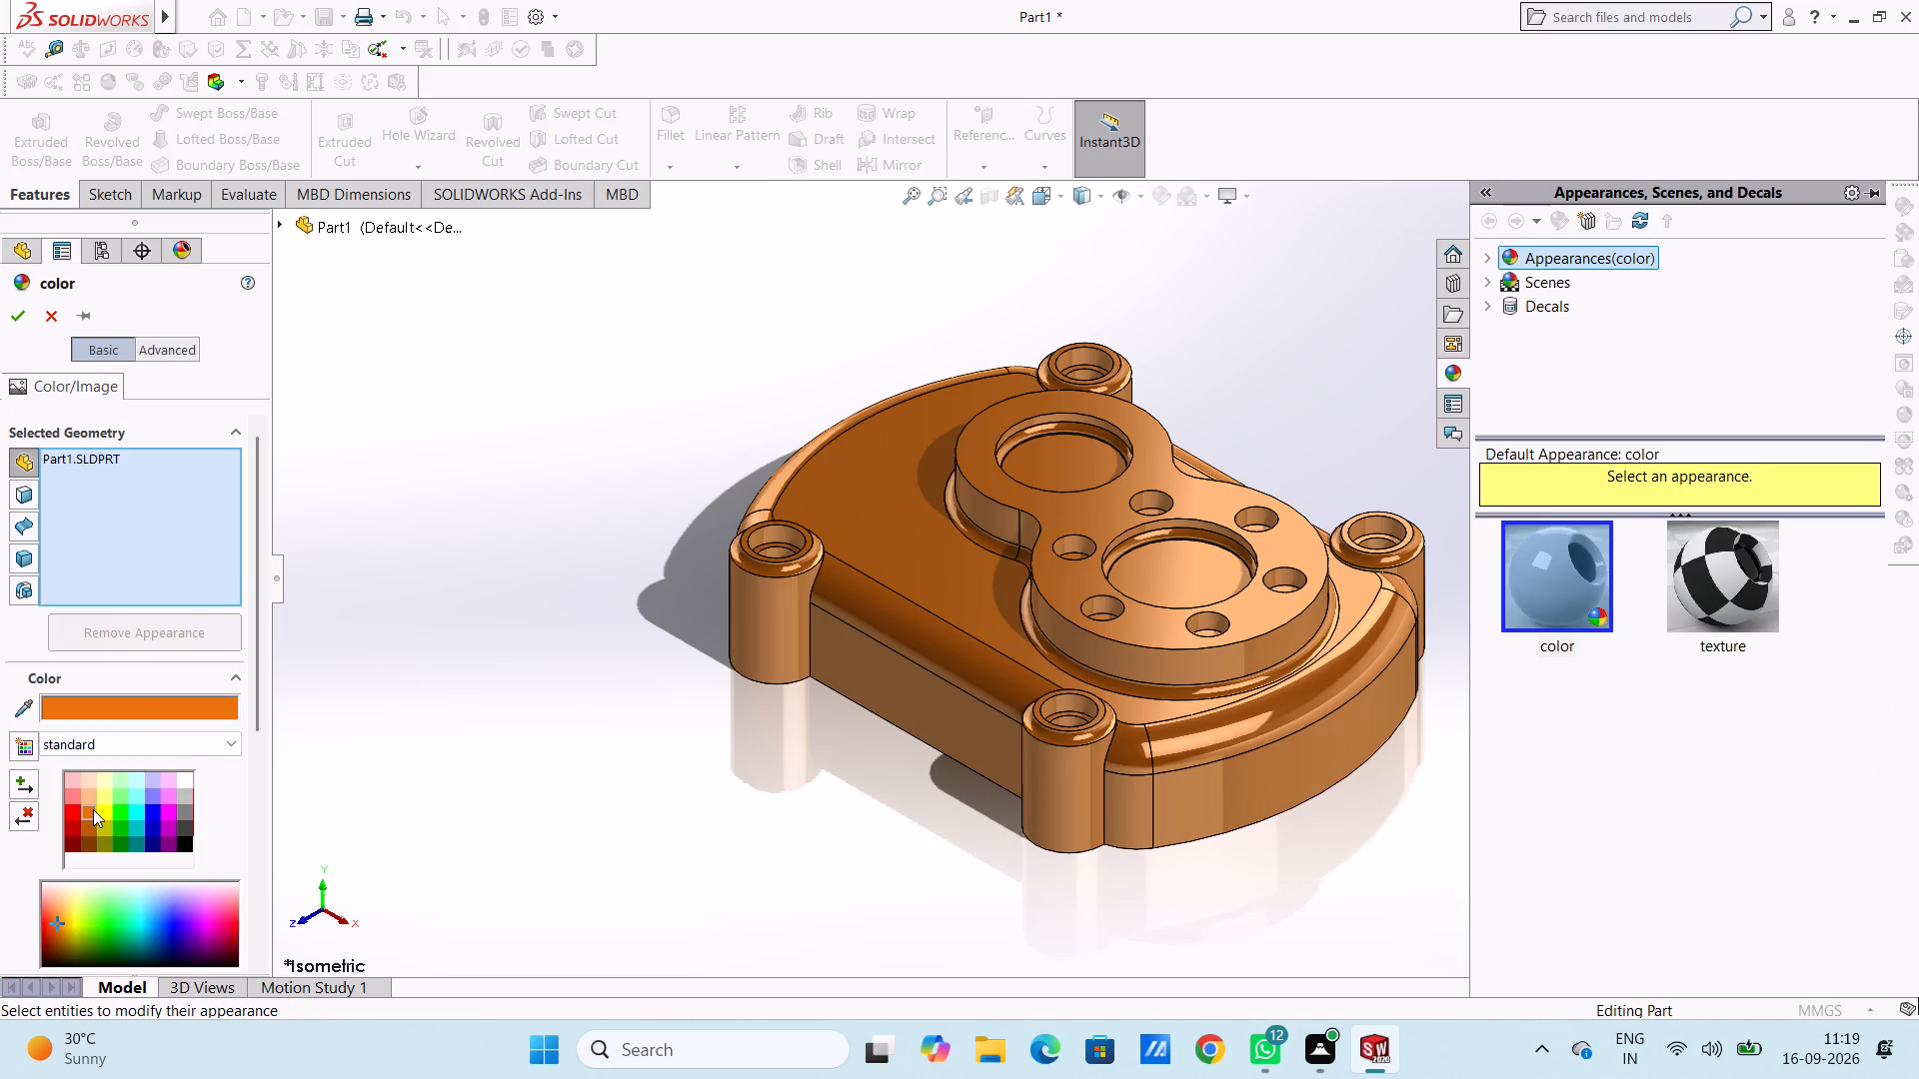
click(93, 780)
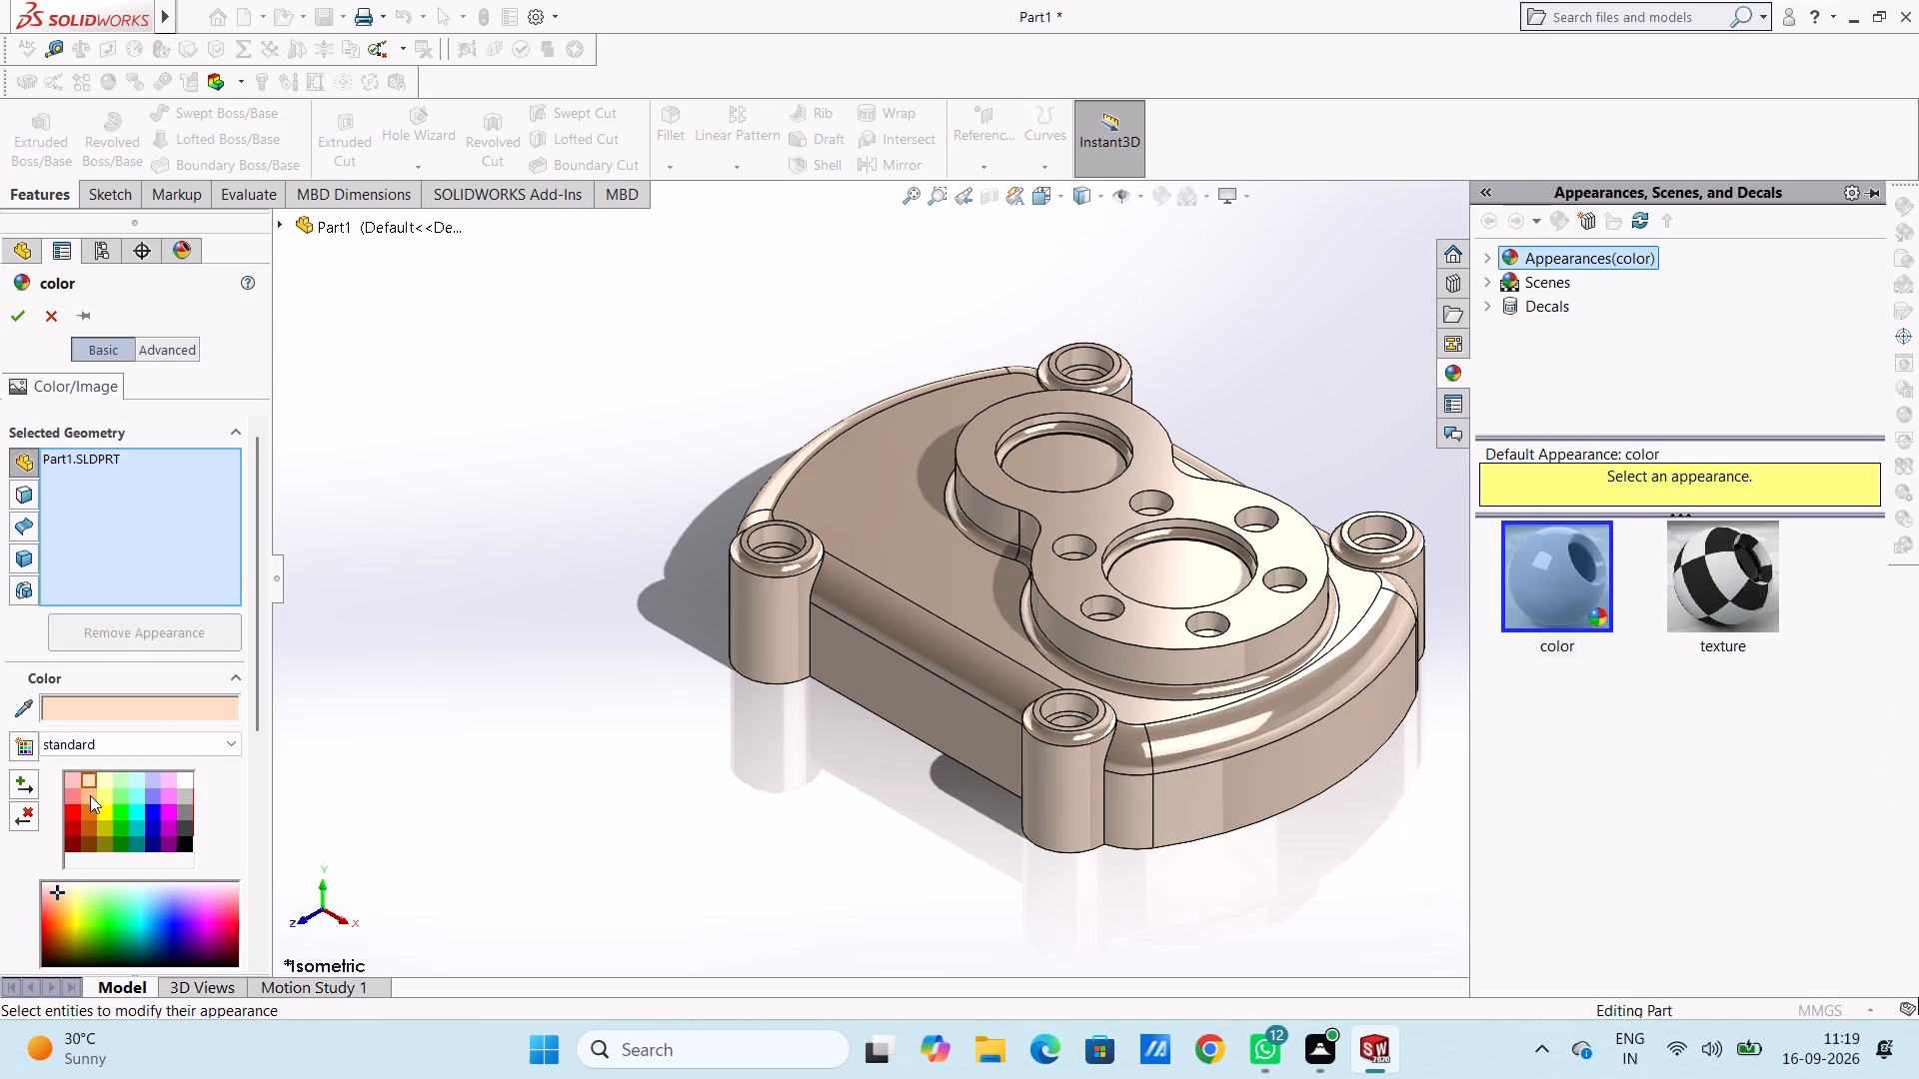
click(89, 800)
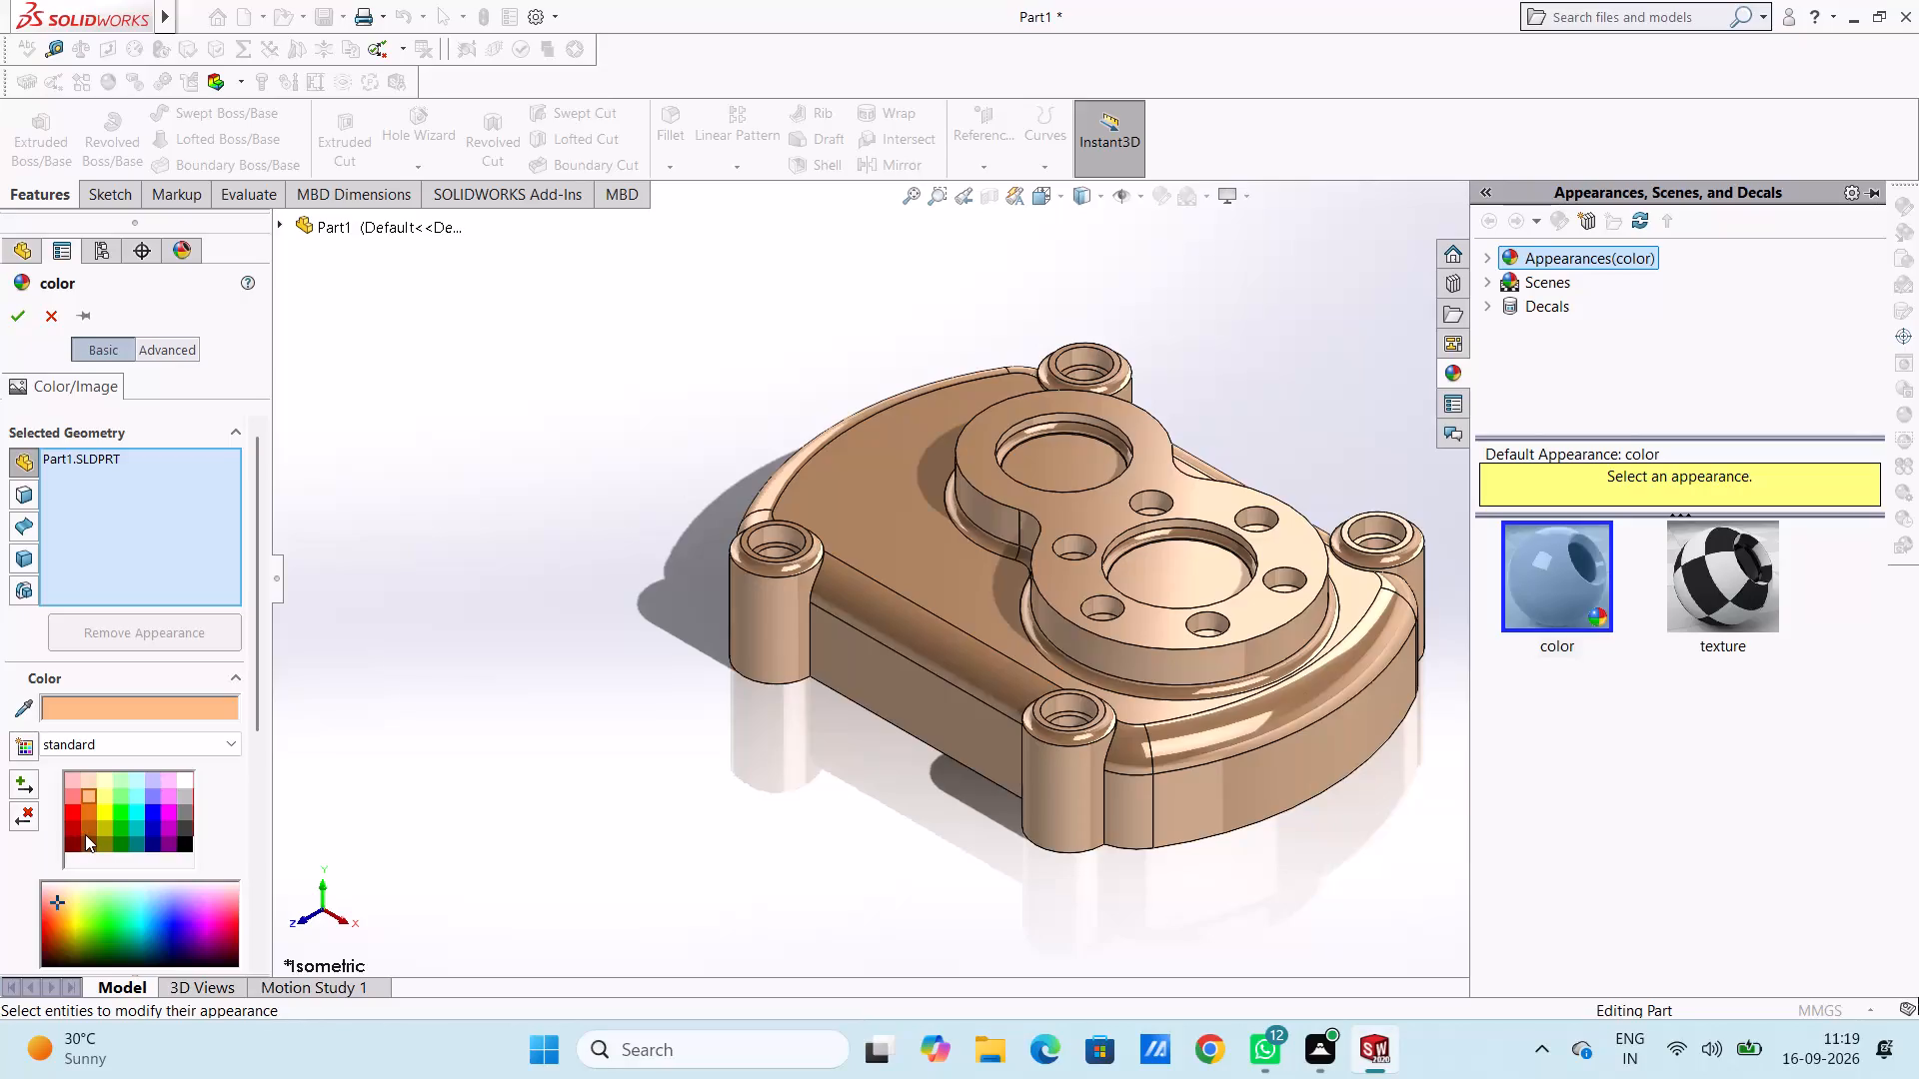
click(87, 831)
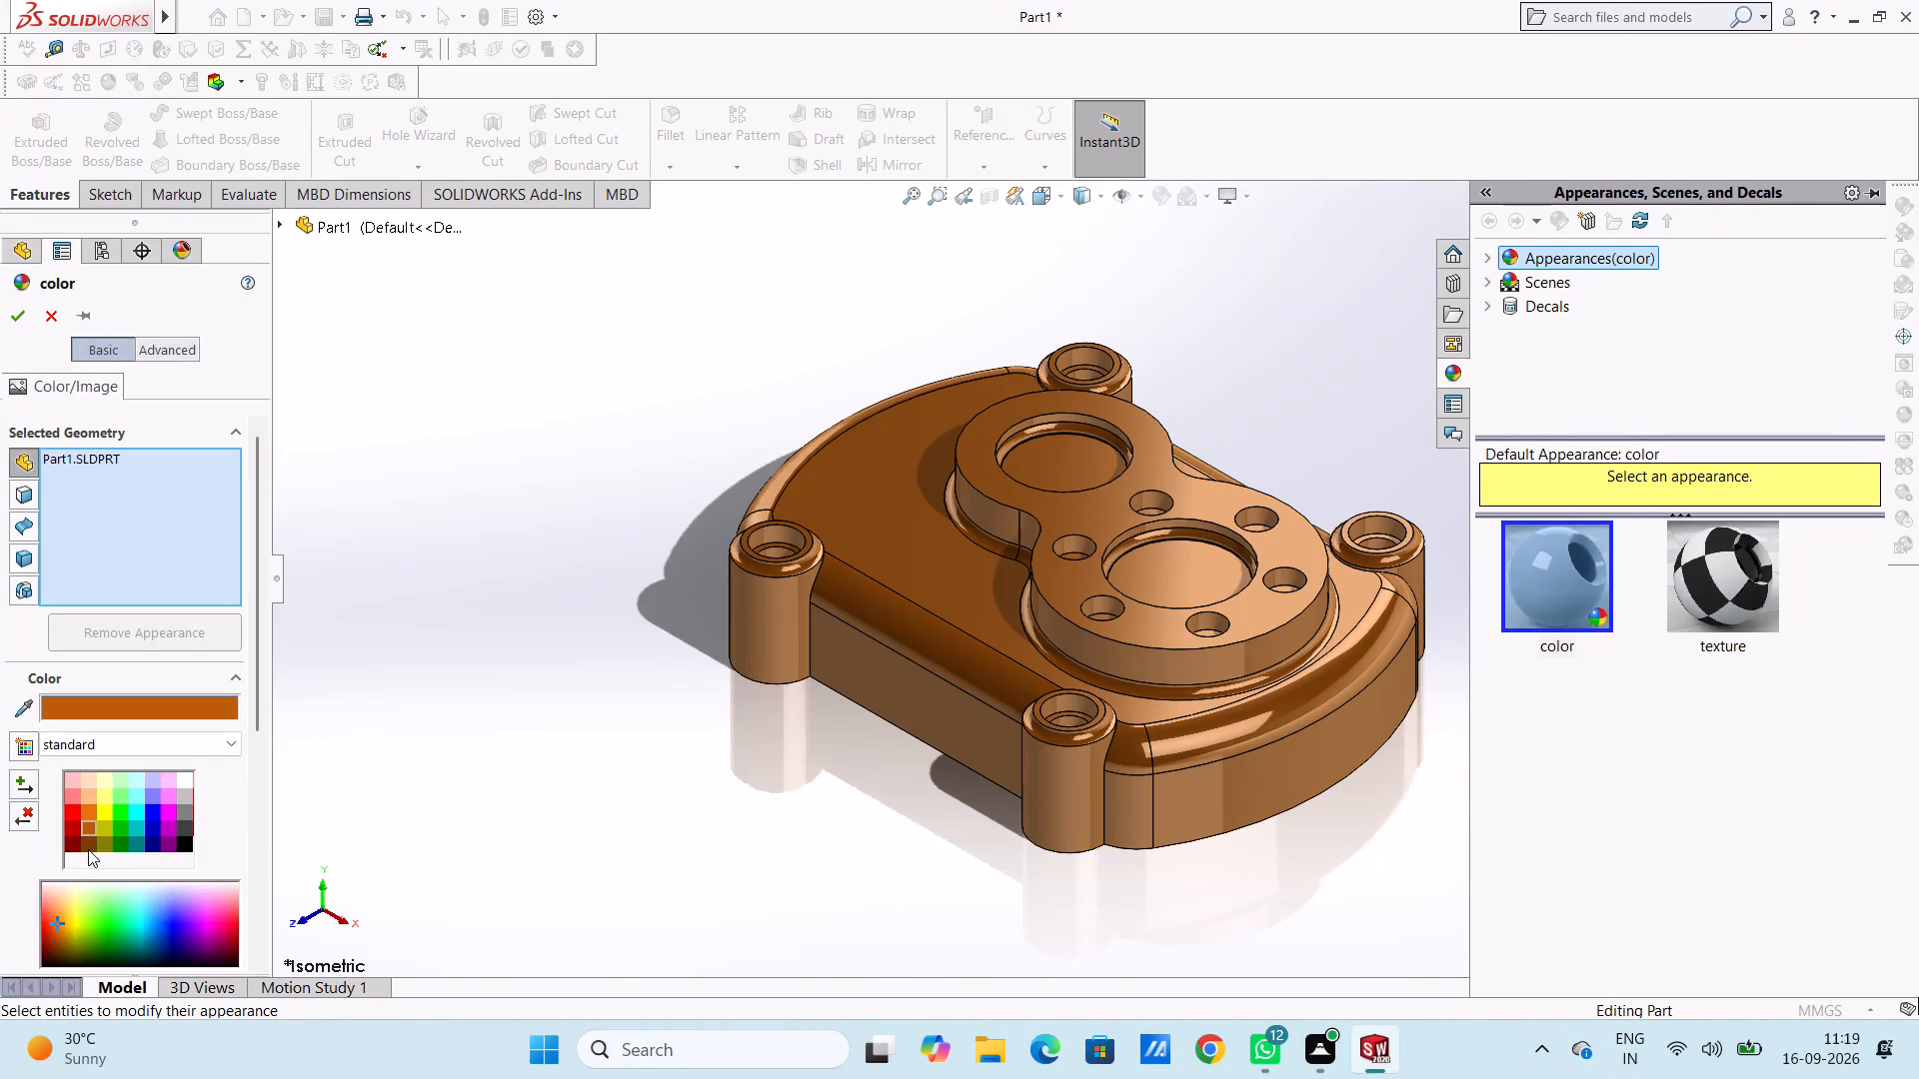
click(88, 849)
click(88, 813)
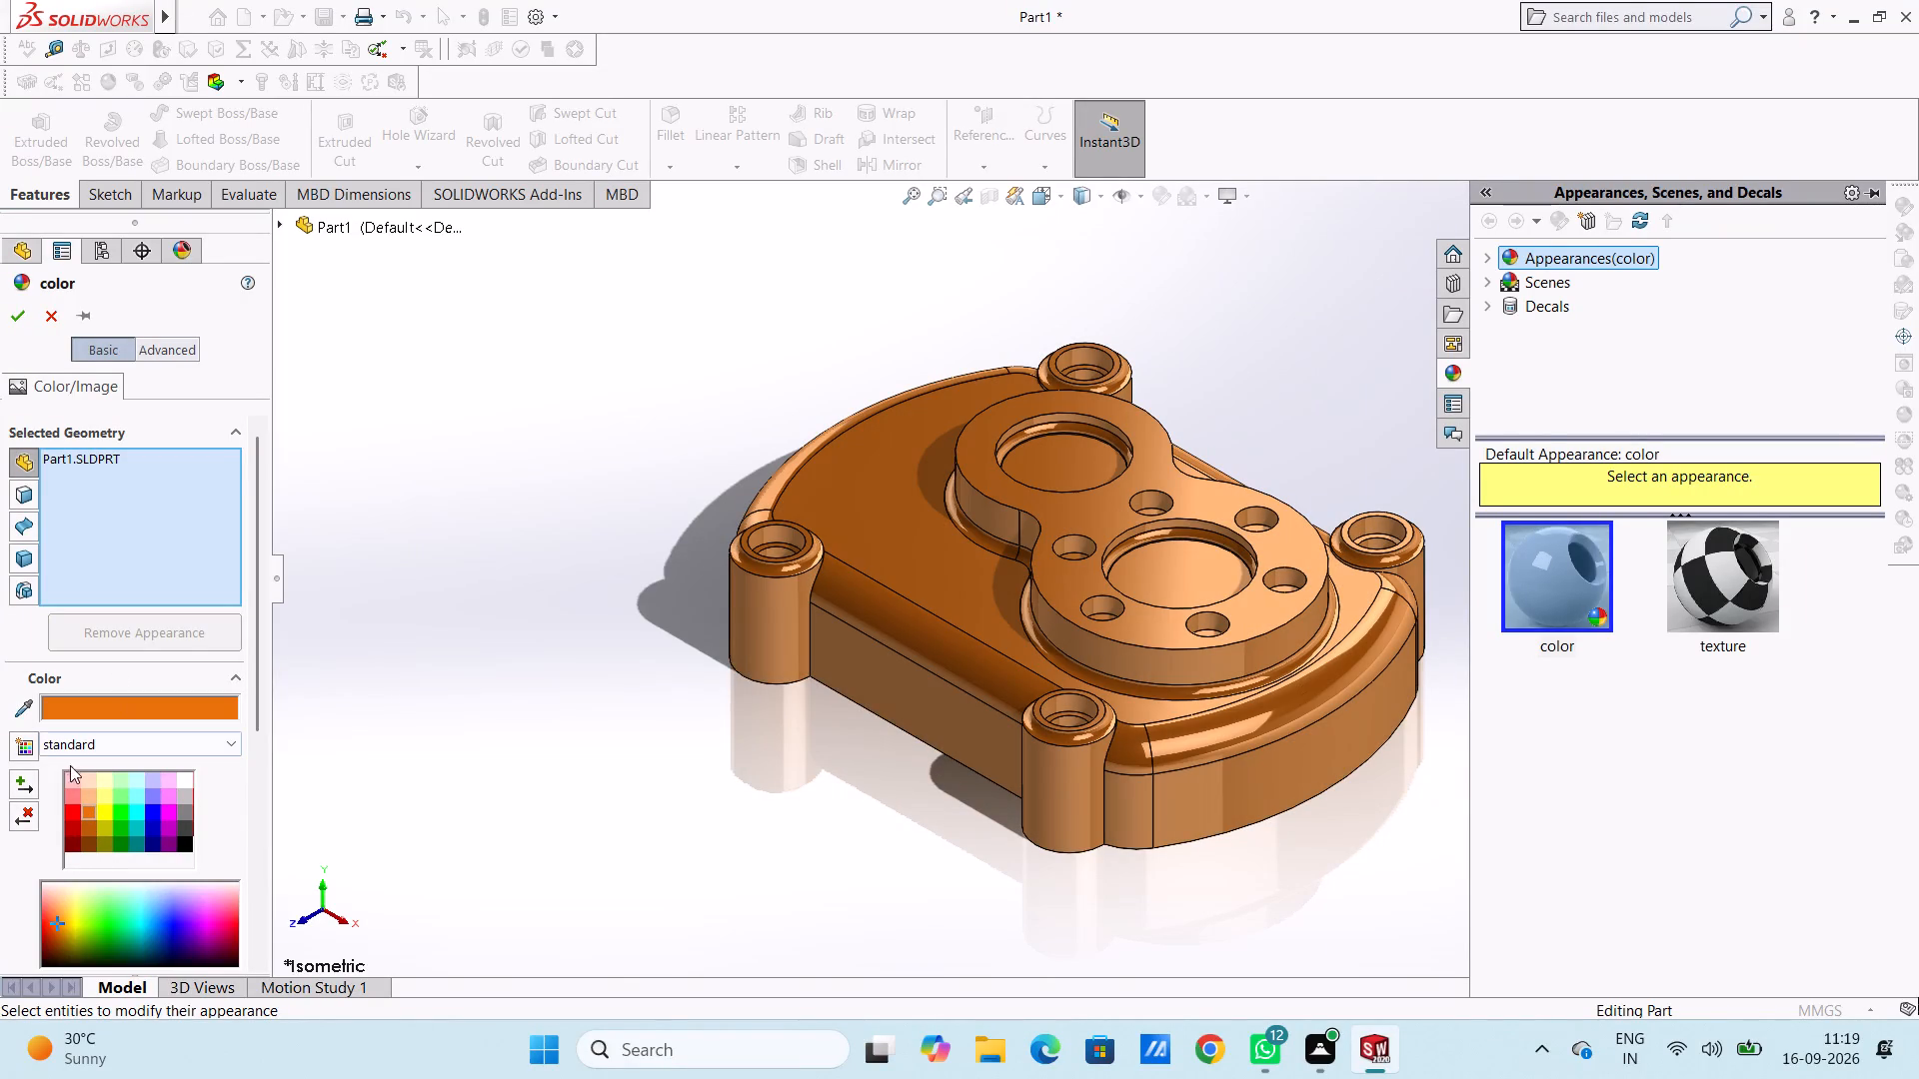
click(67, 795)
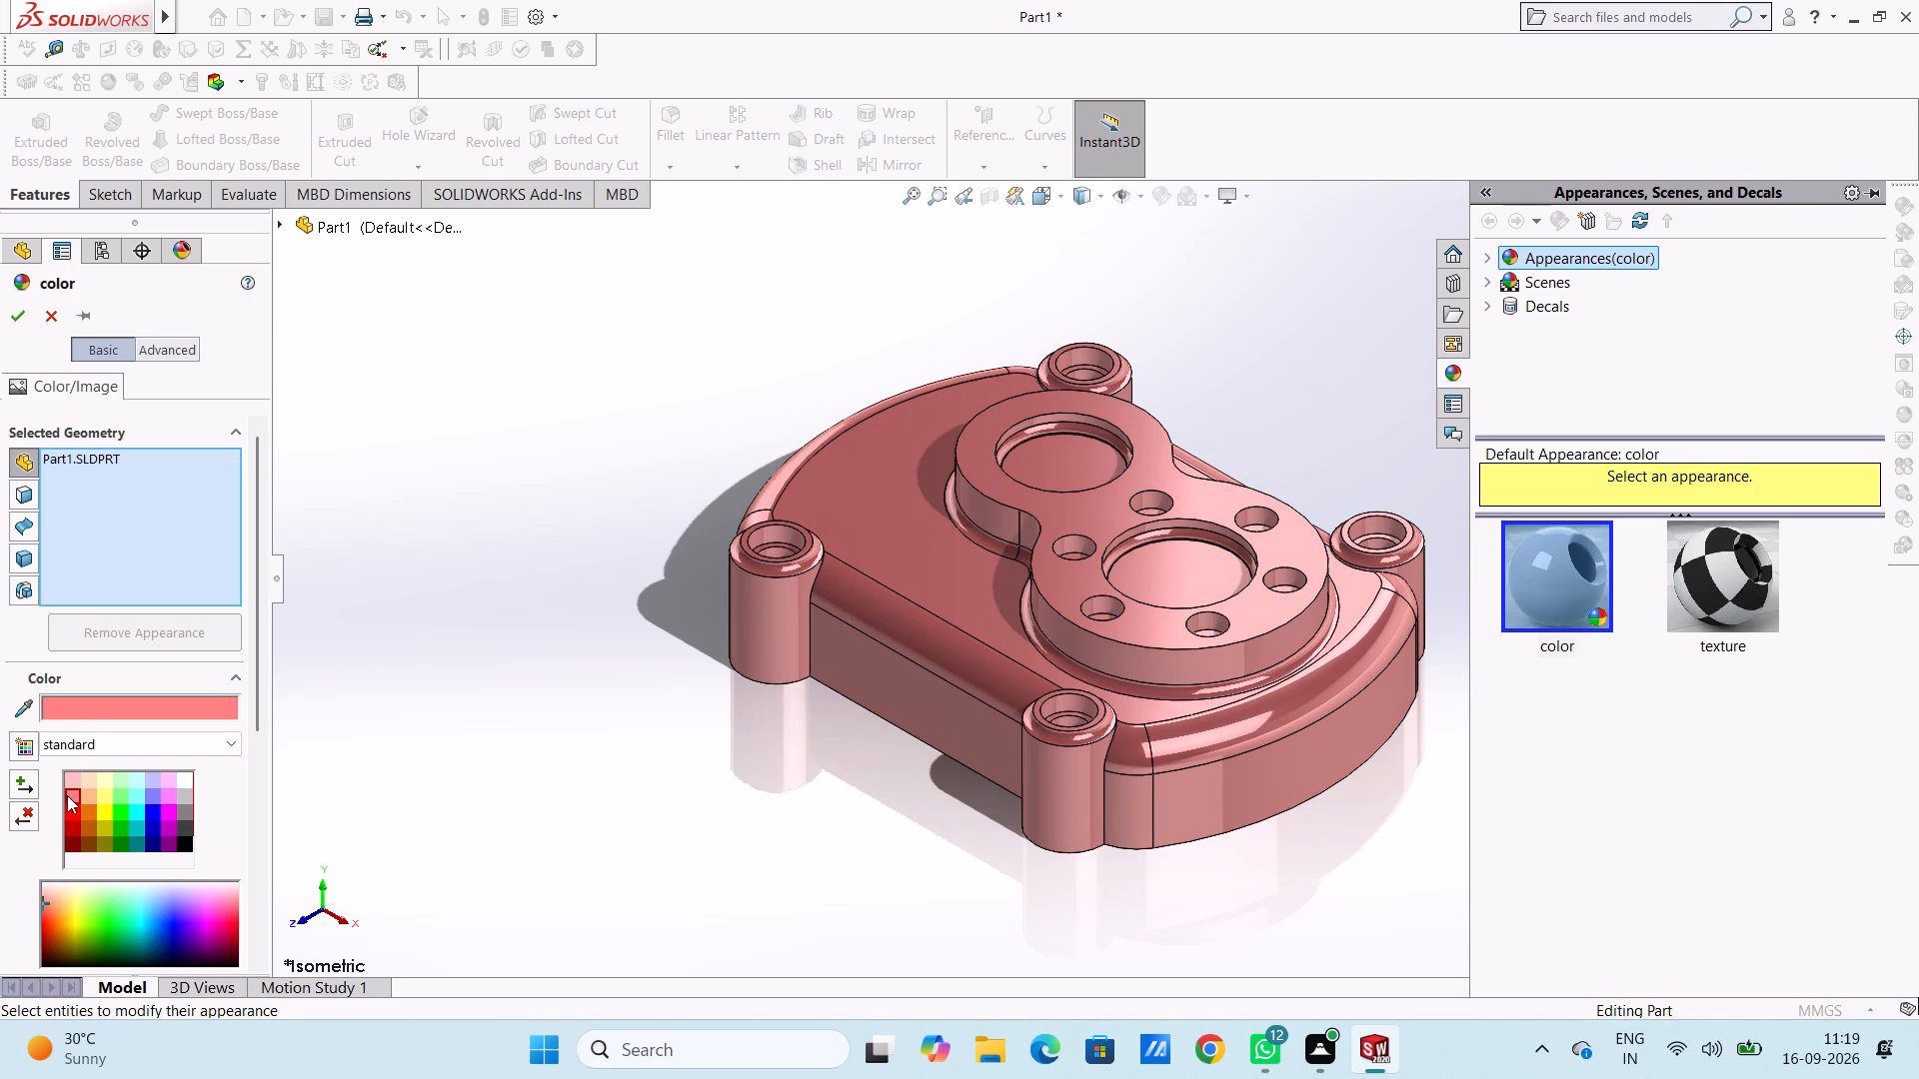
click(70, 814)
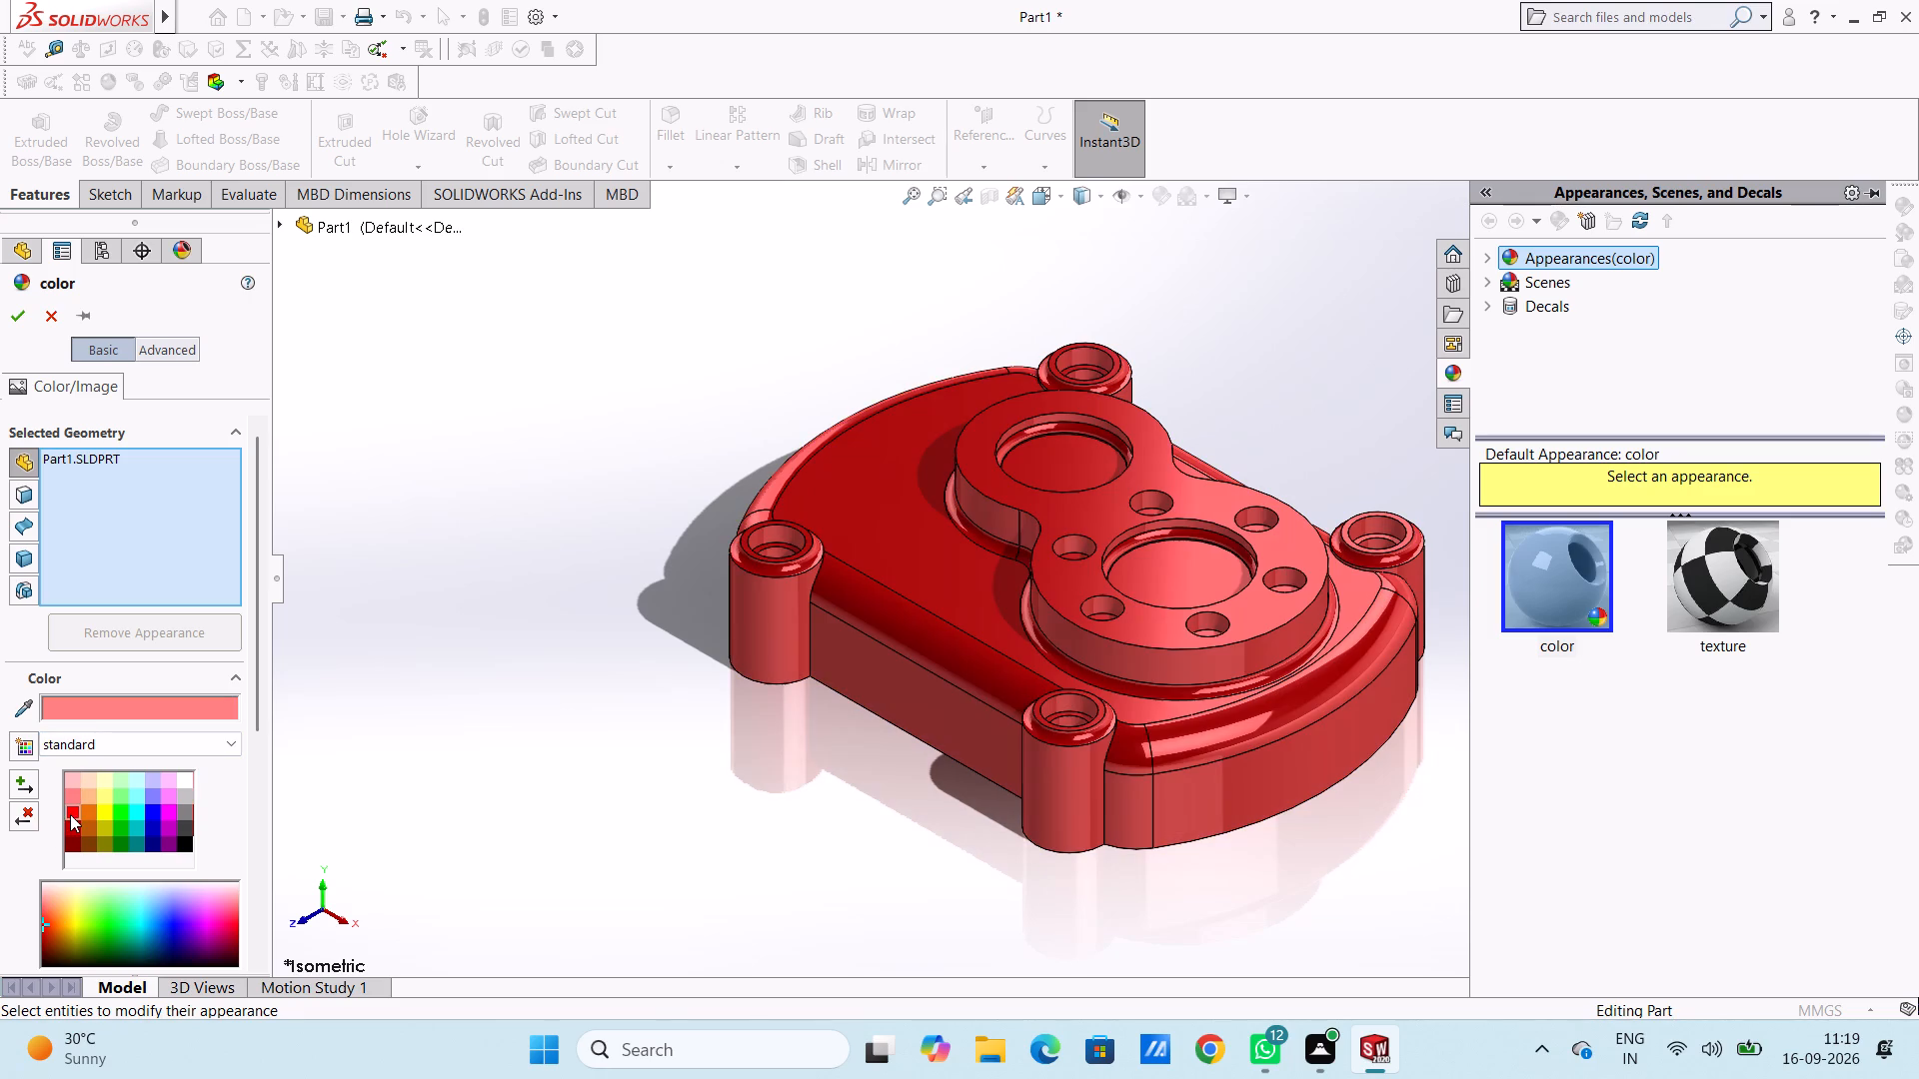
click(73, 830)
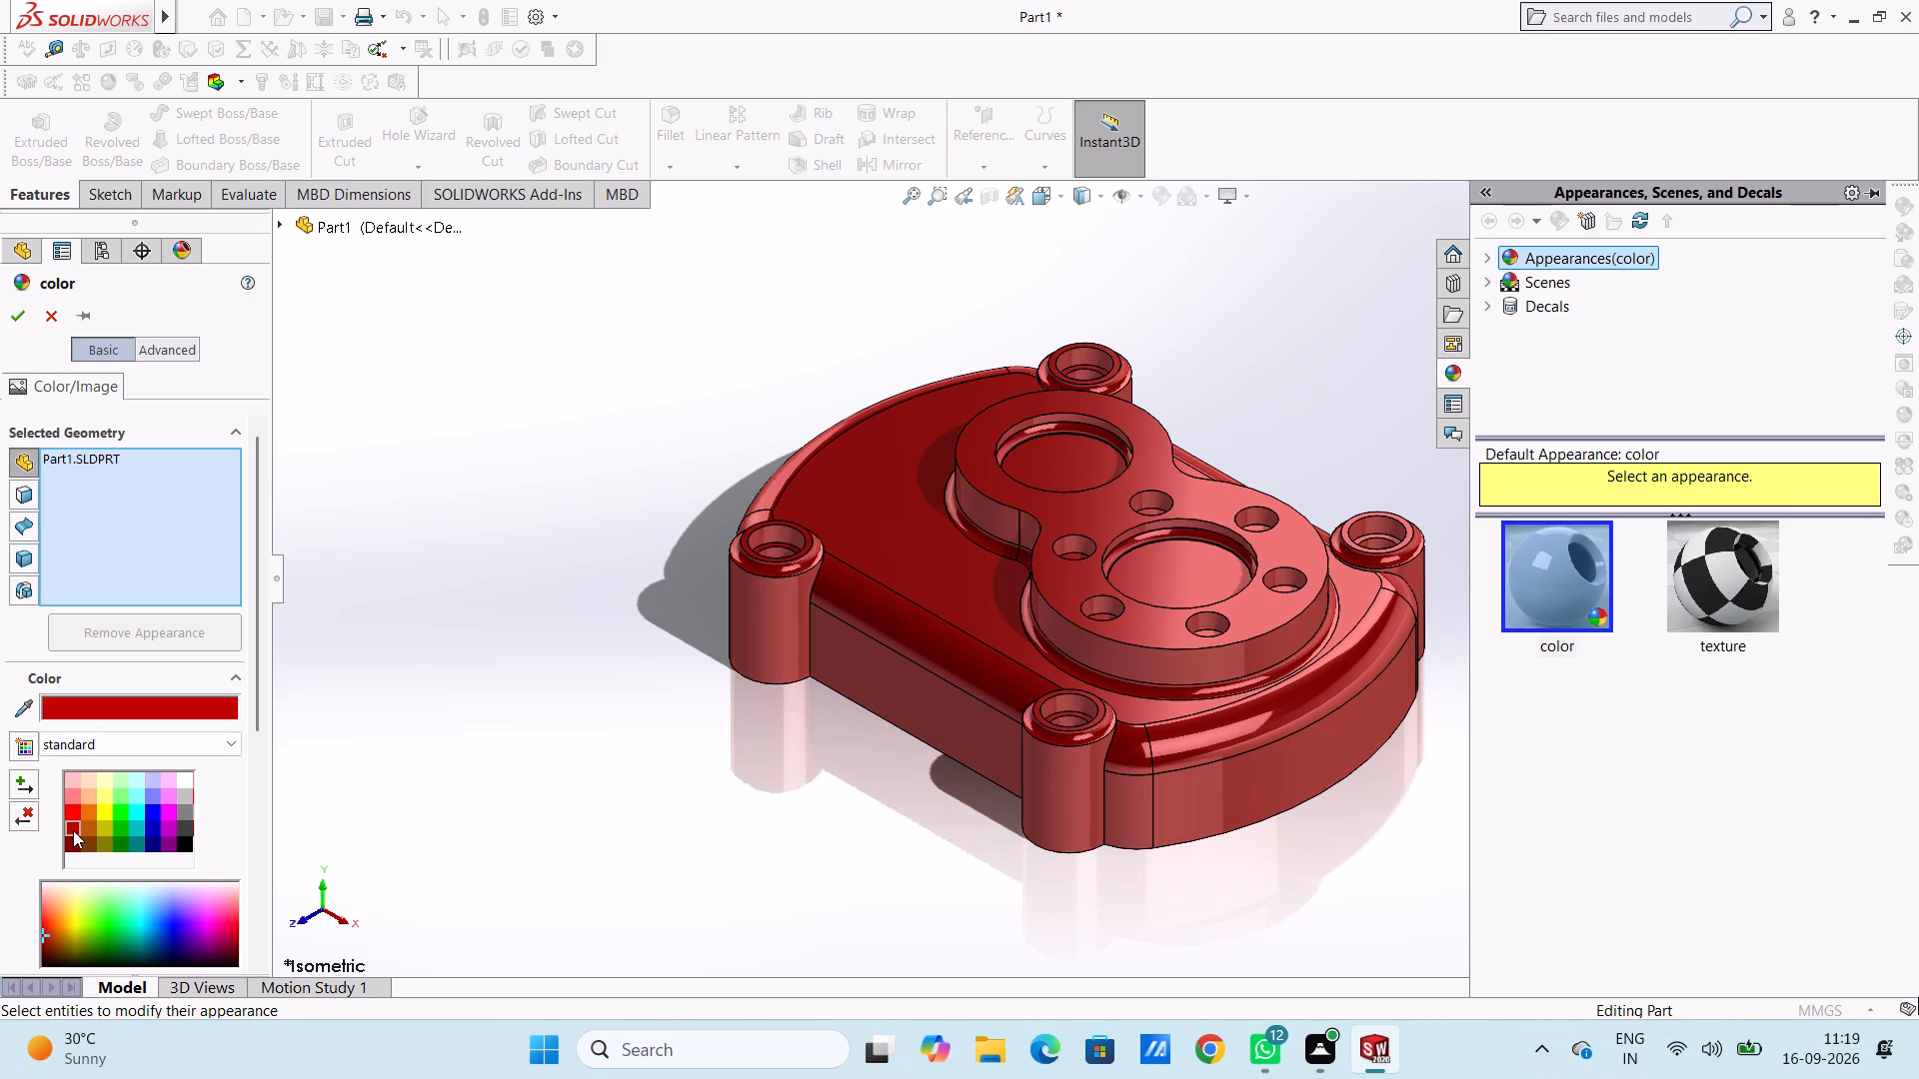
click(51, 917)
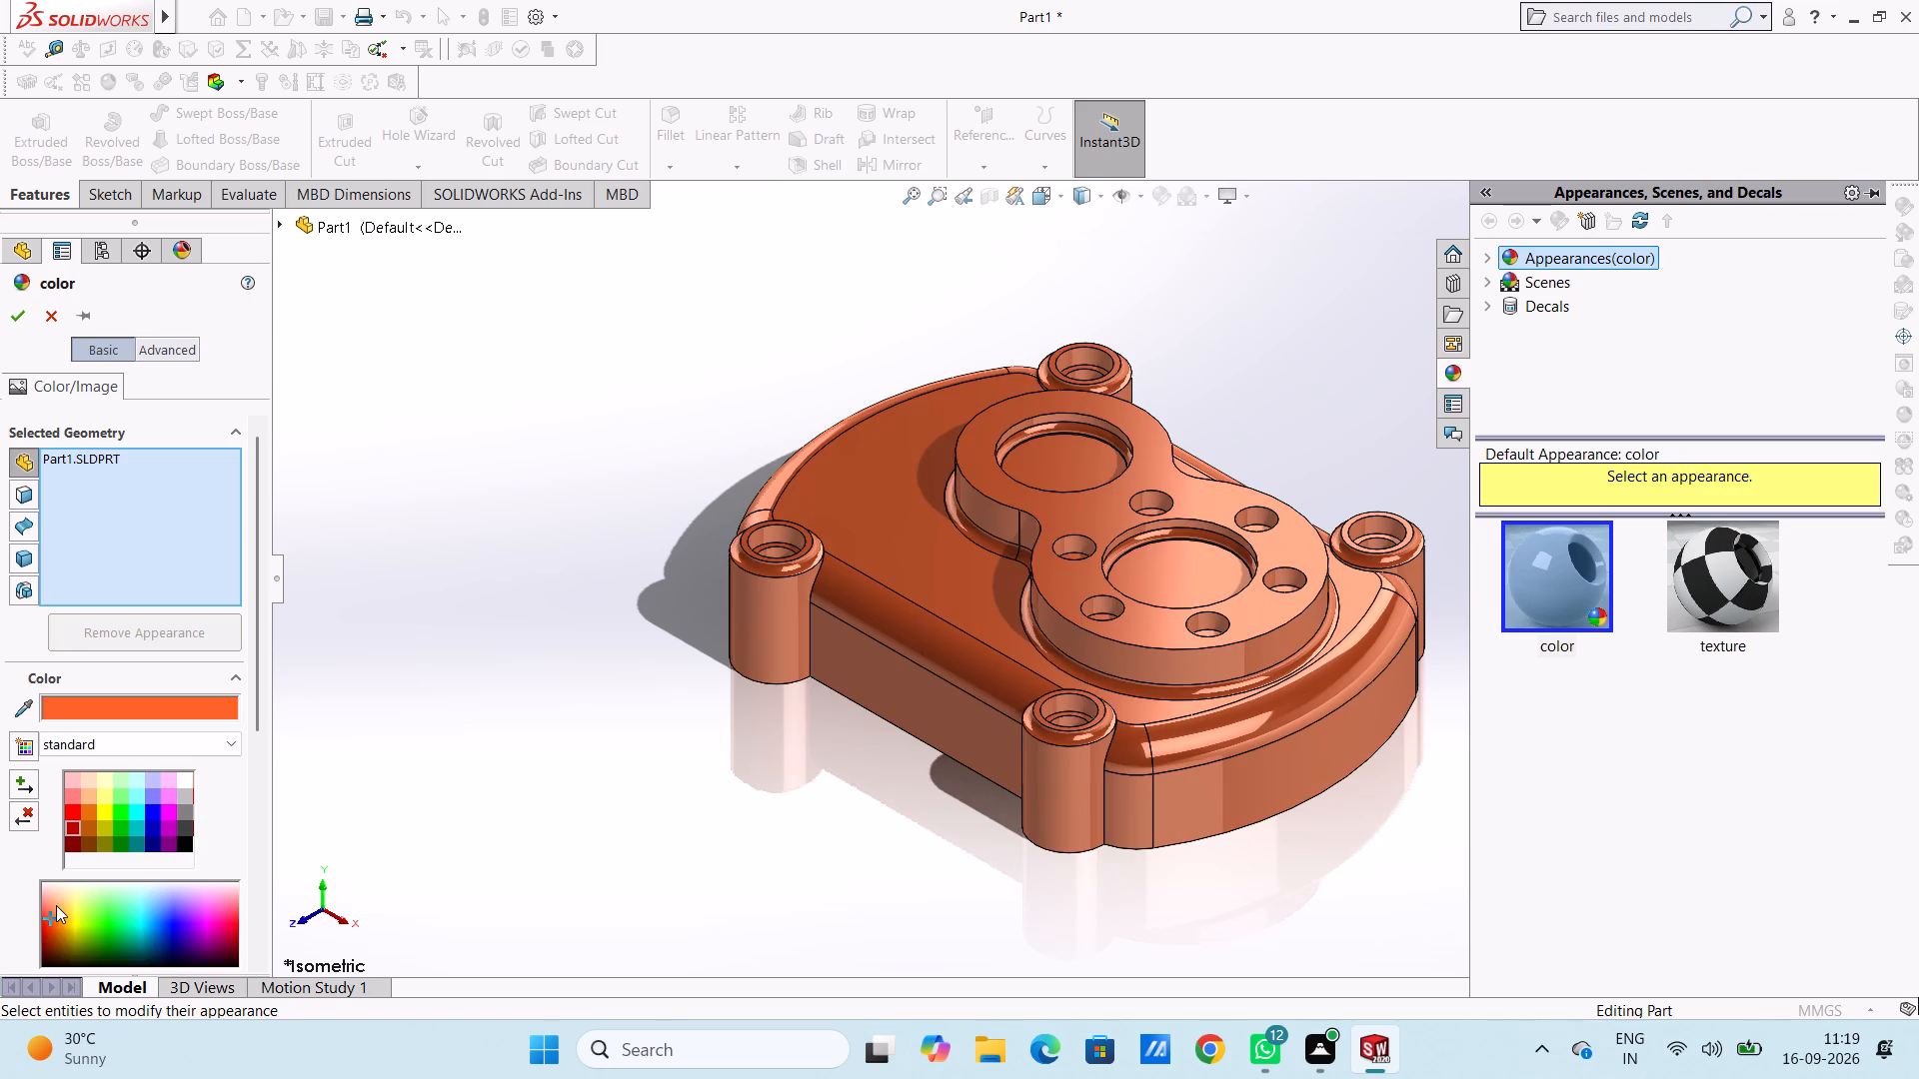
click(56, 905)
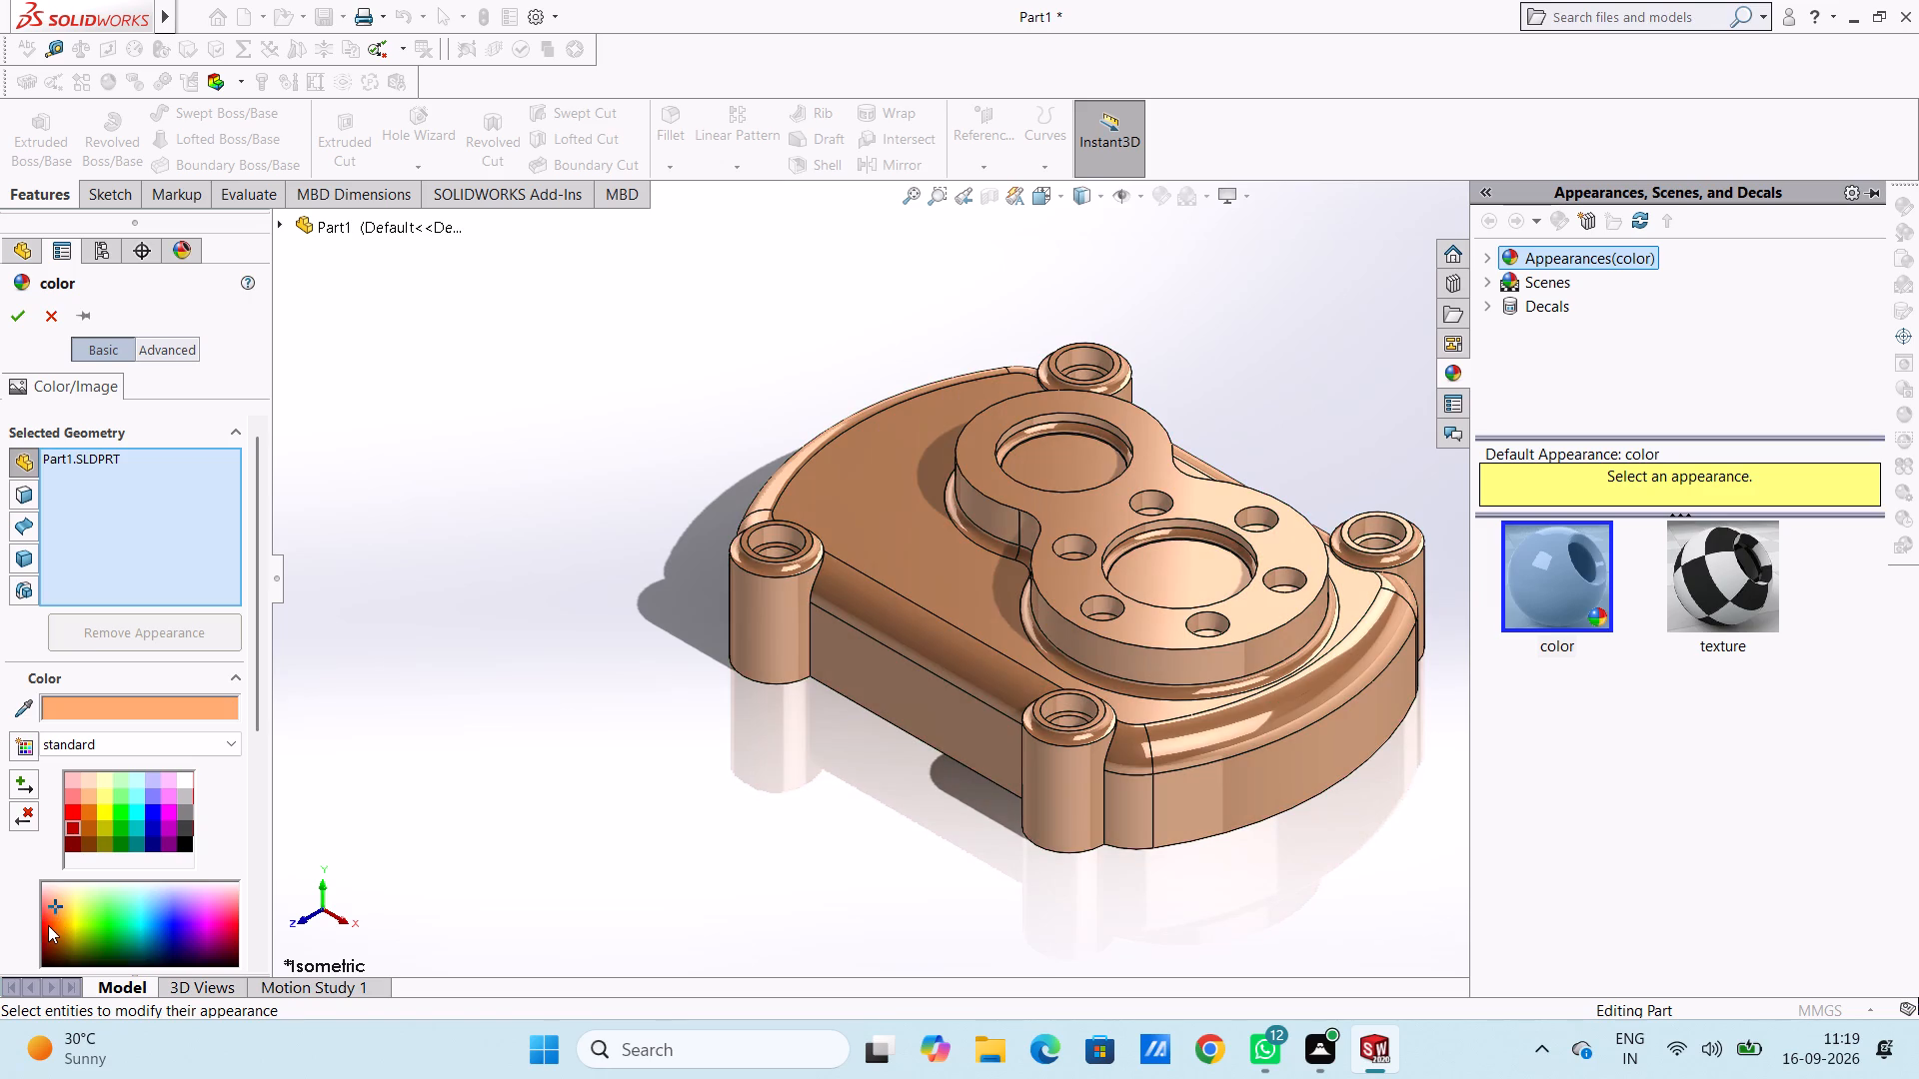
click(48, 925)
click(52, 926)
click(54, 911)
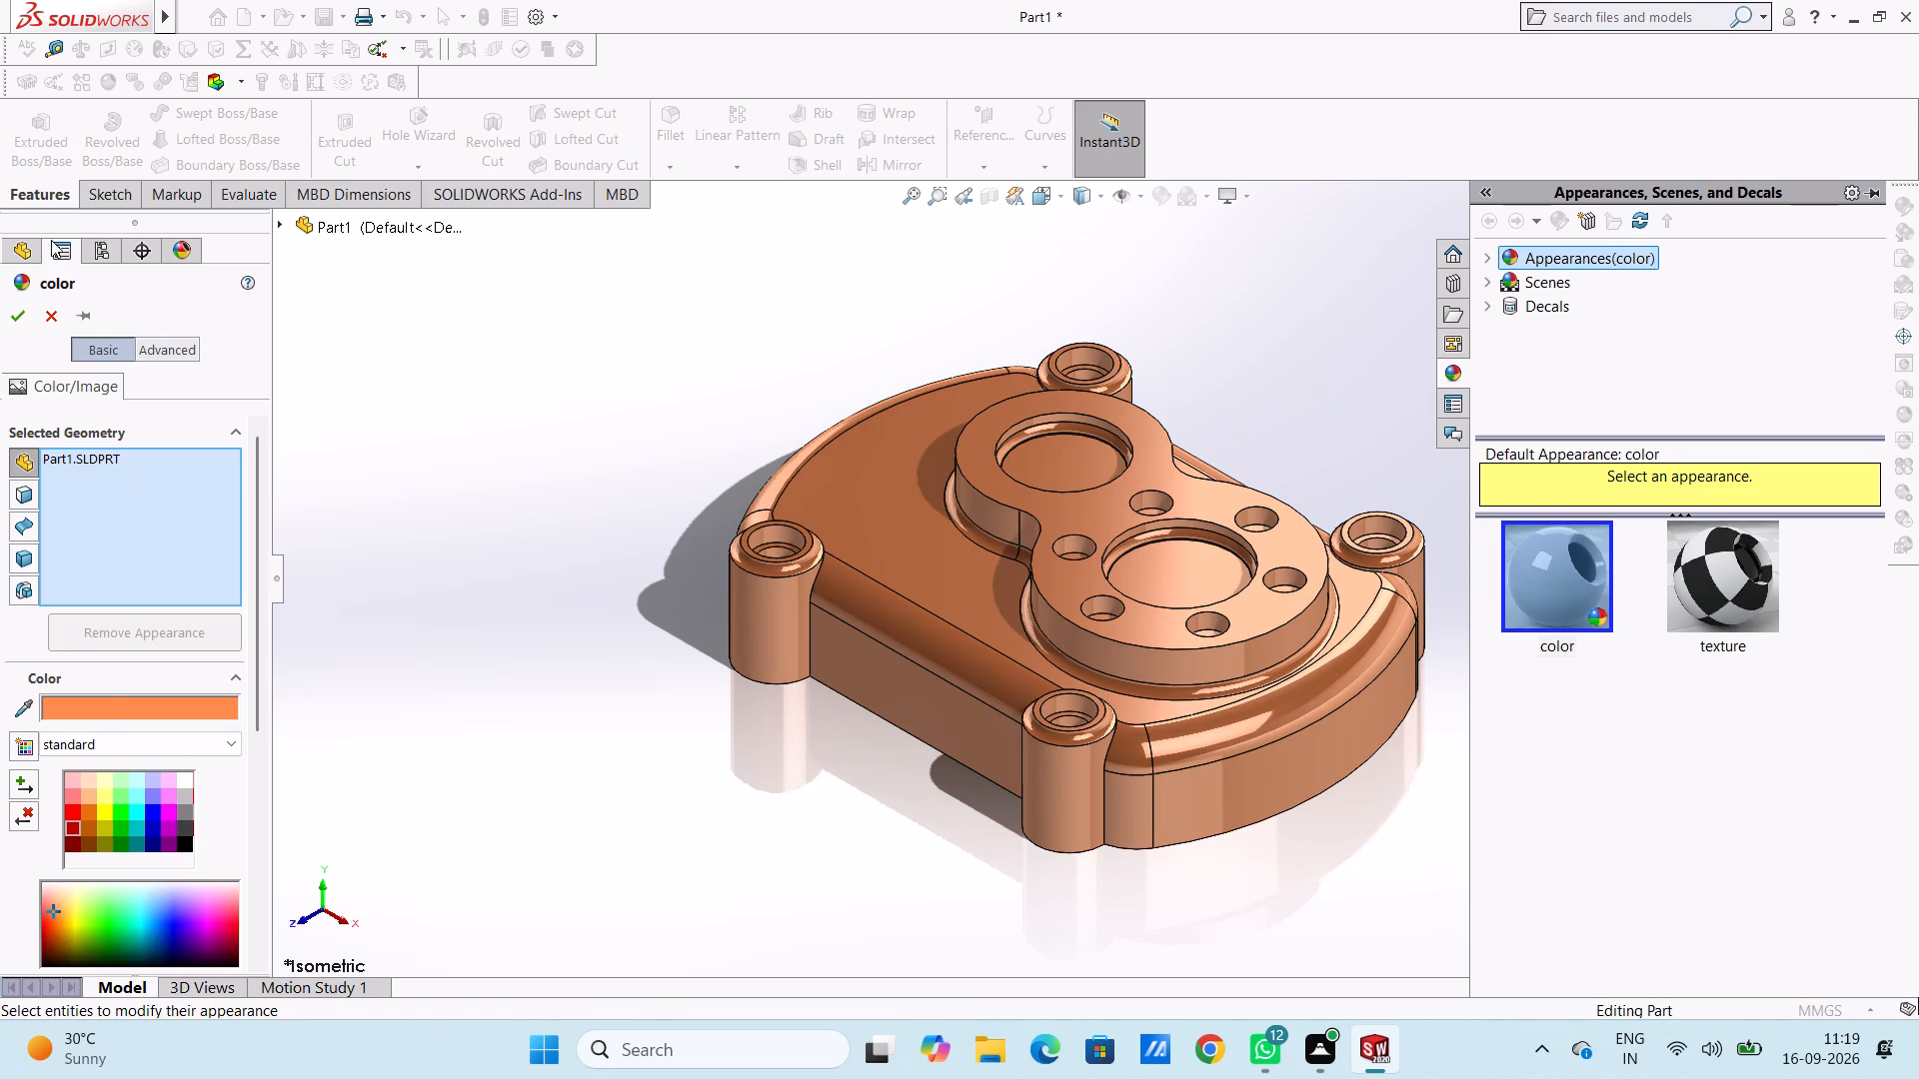
click(26, 320)
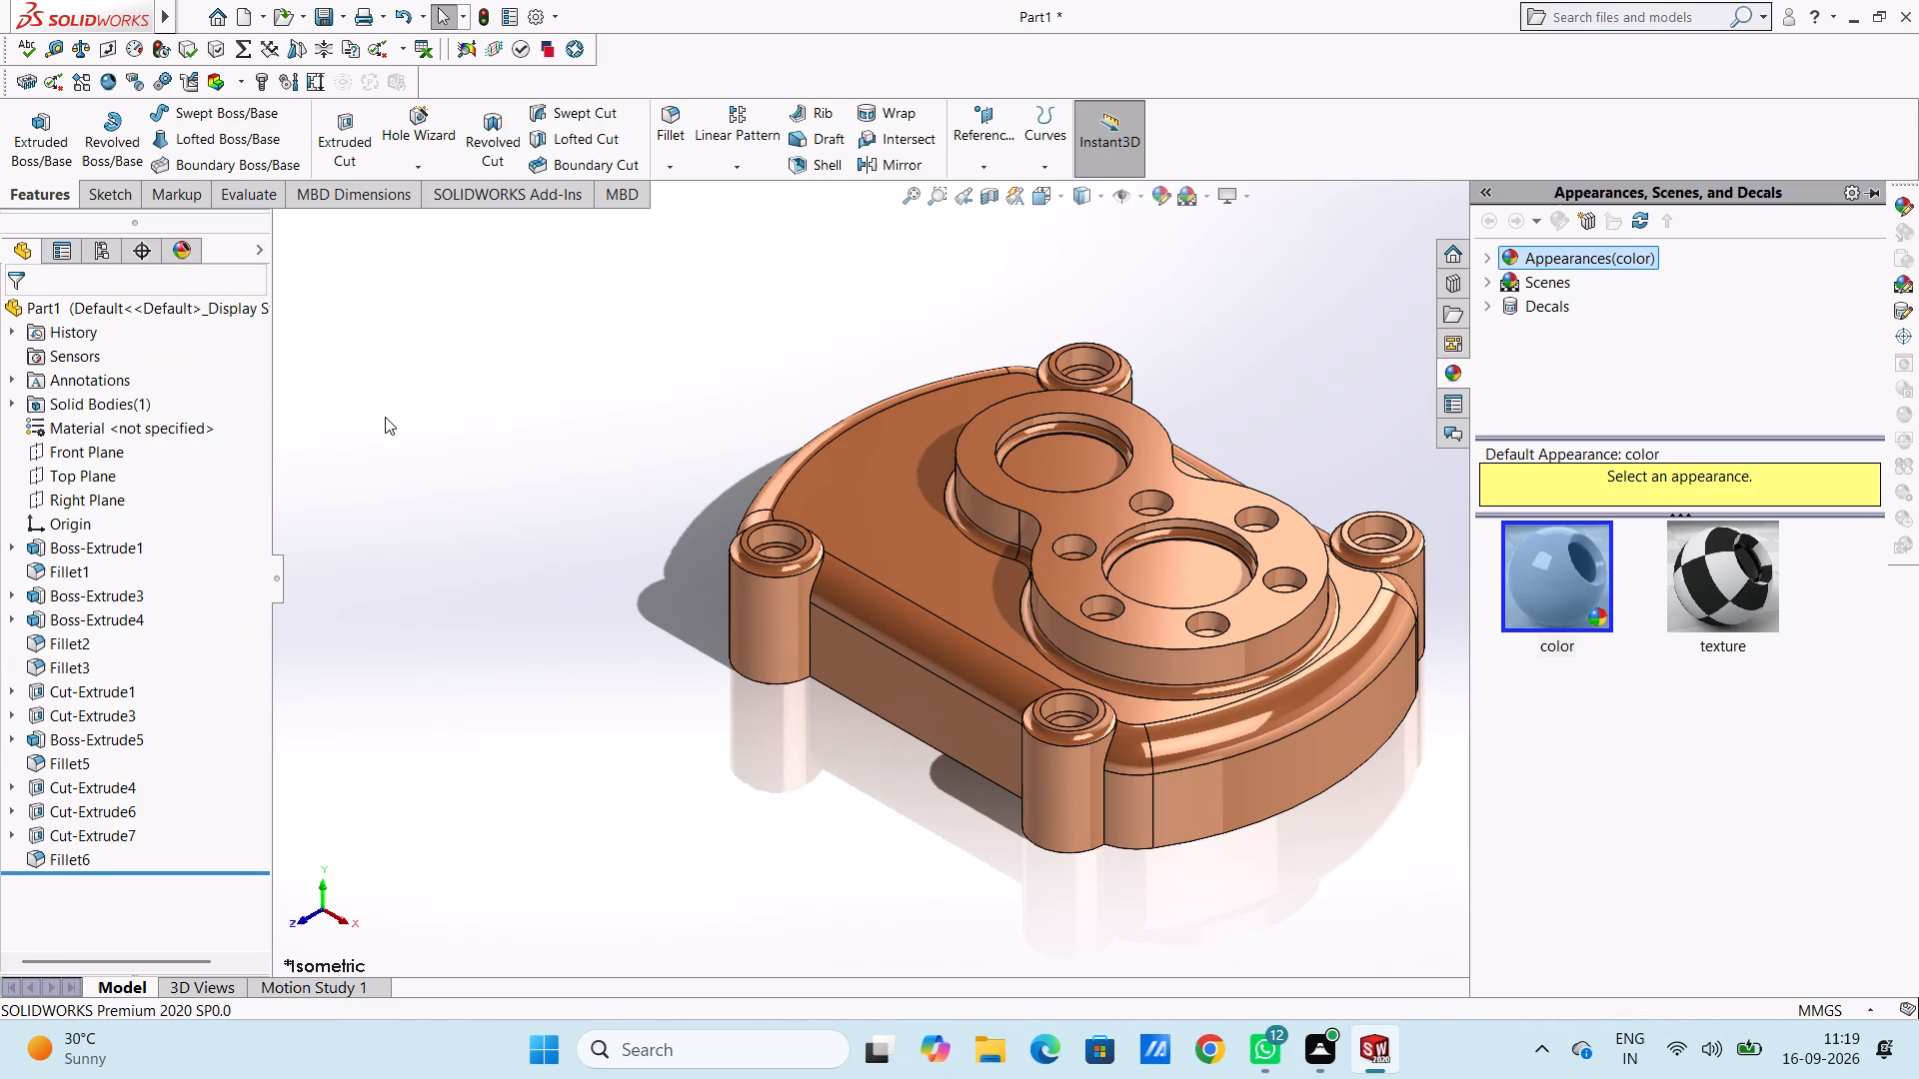
Apply the polished aluminum metal appearance to only the fillet face in the larger recess of the raised boss.
click(1489, 260)
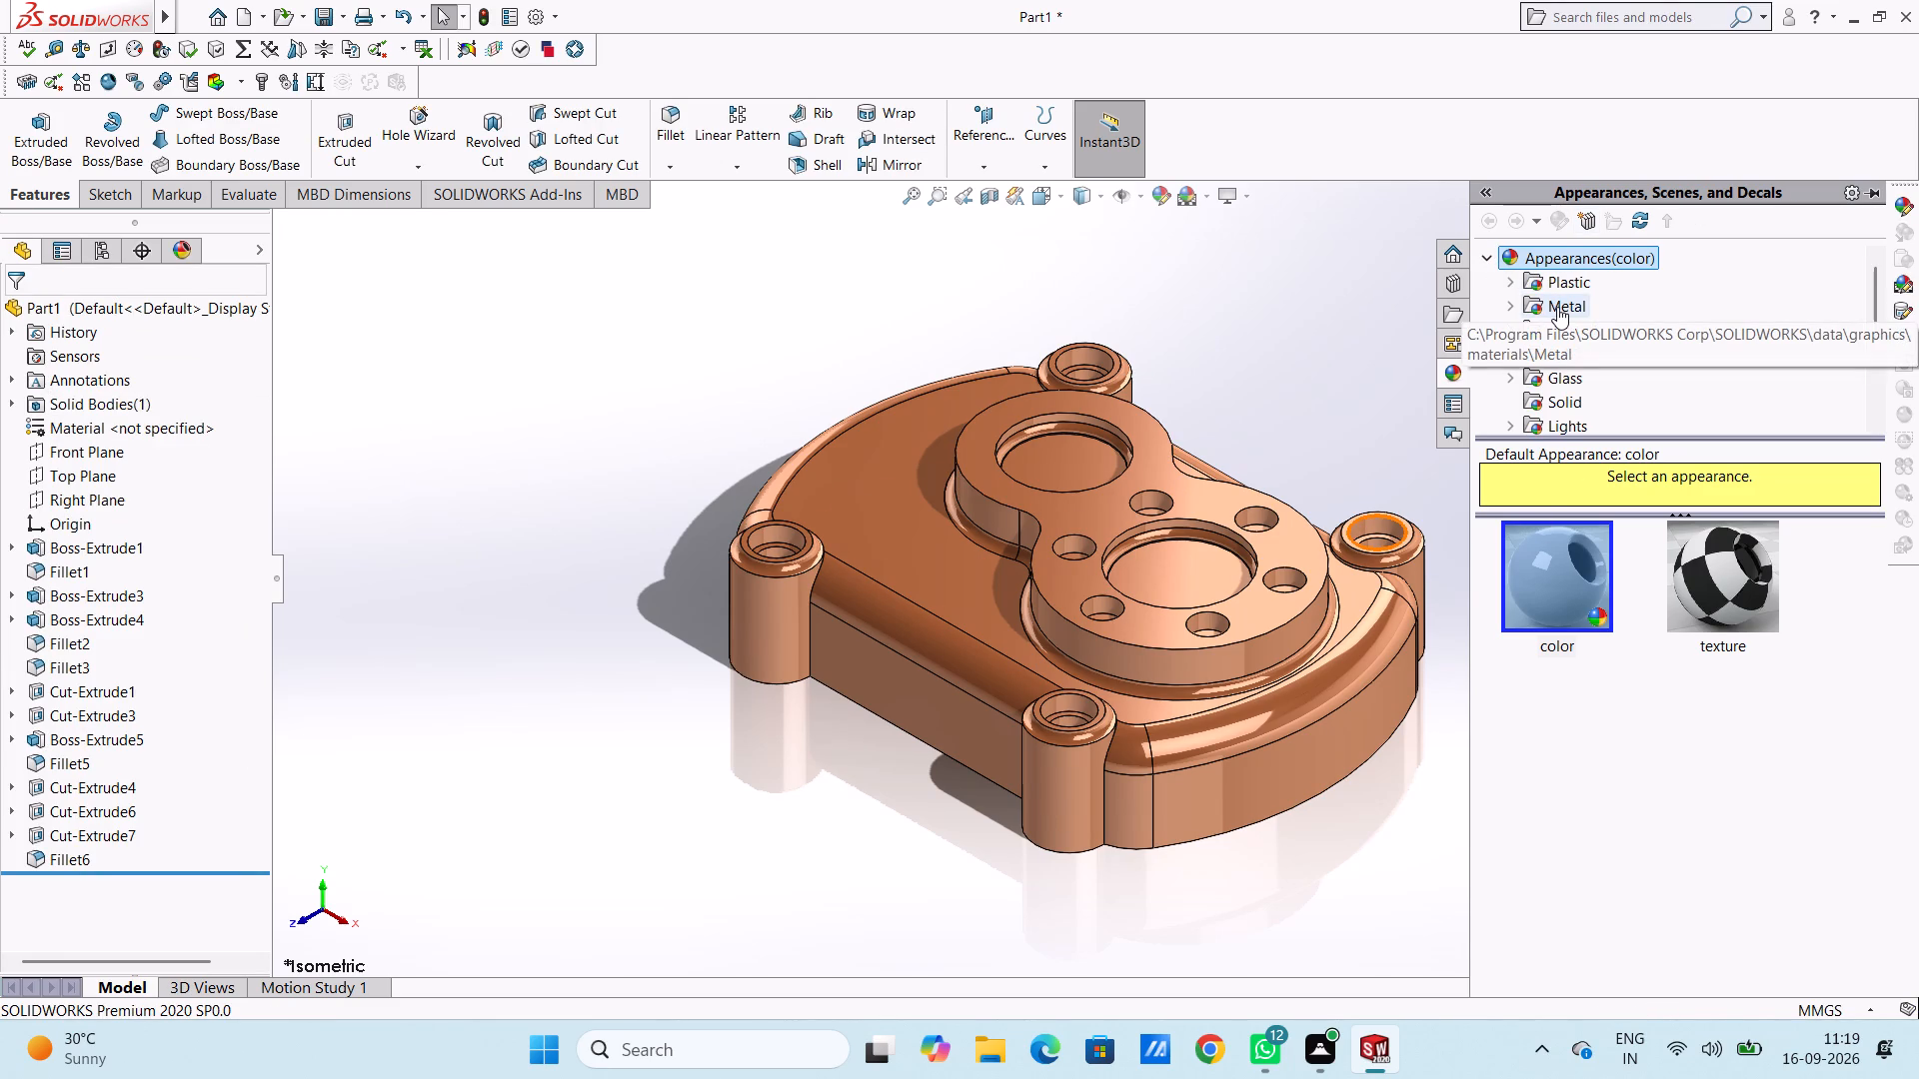
click(1557, 307)
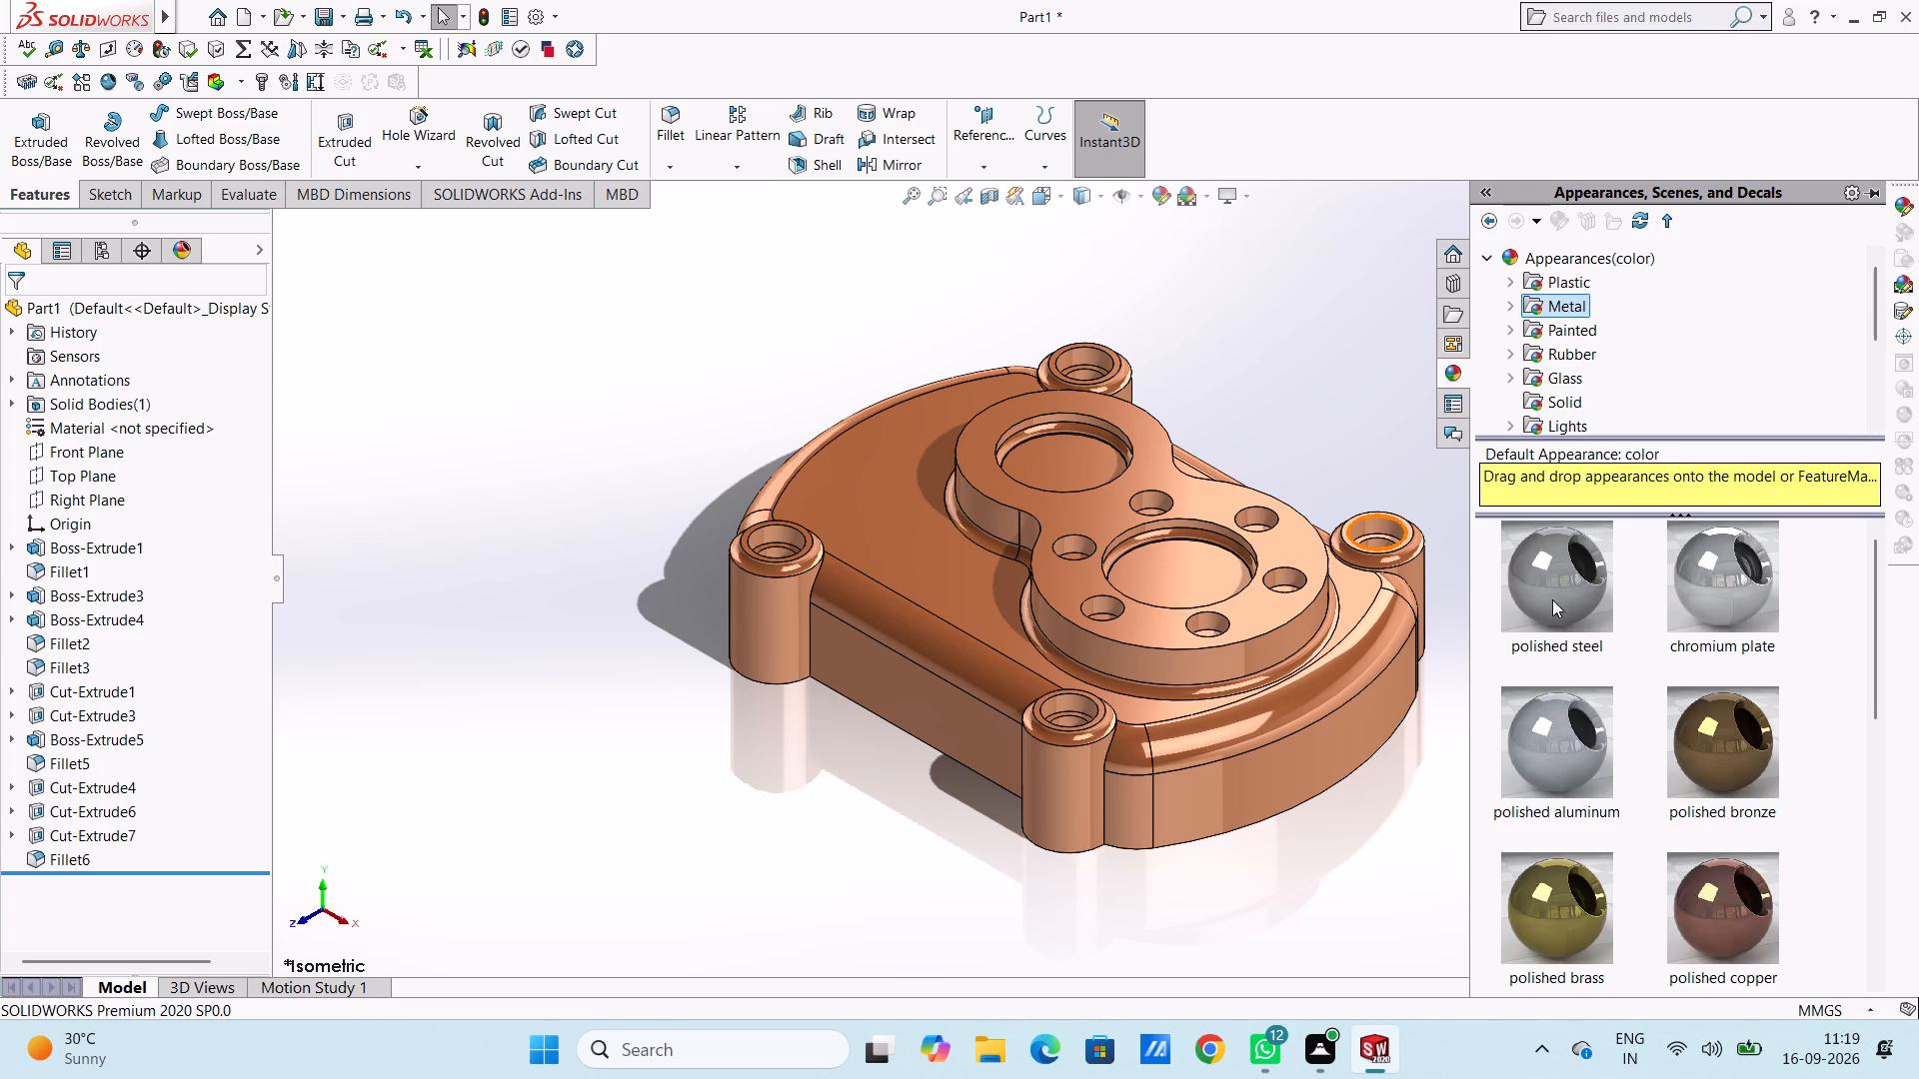
drag(1531, 752, 1351, 635)
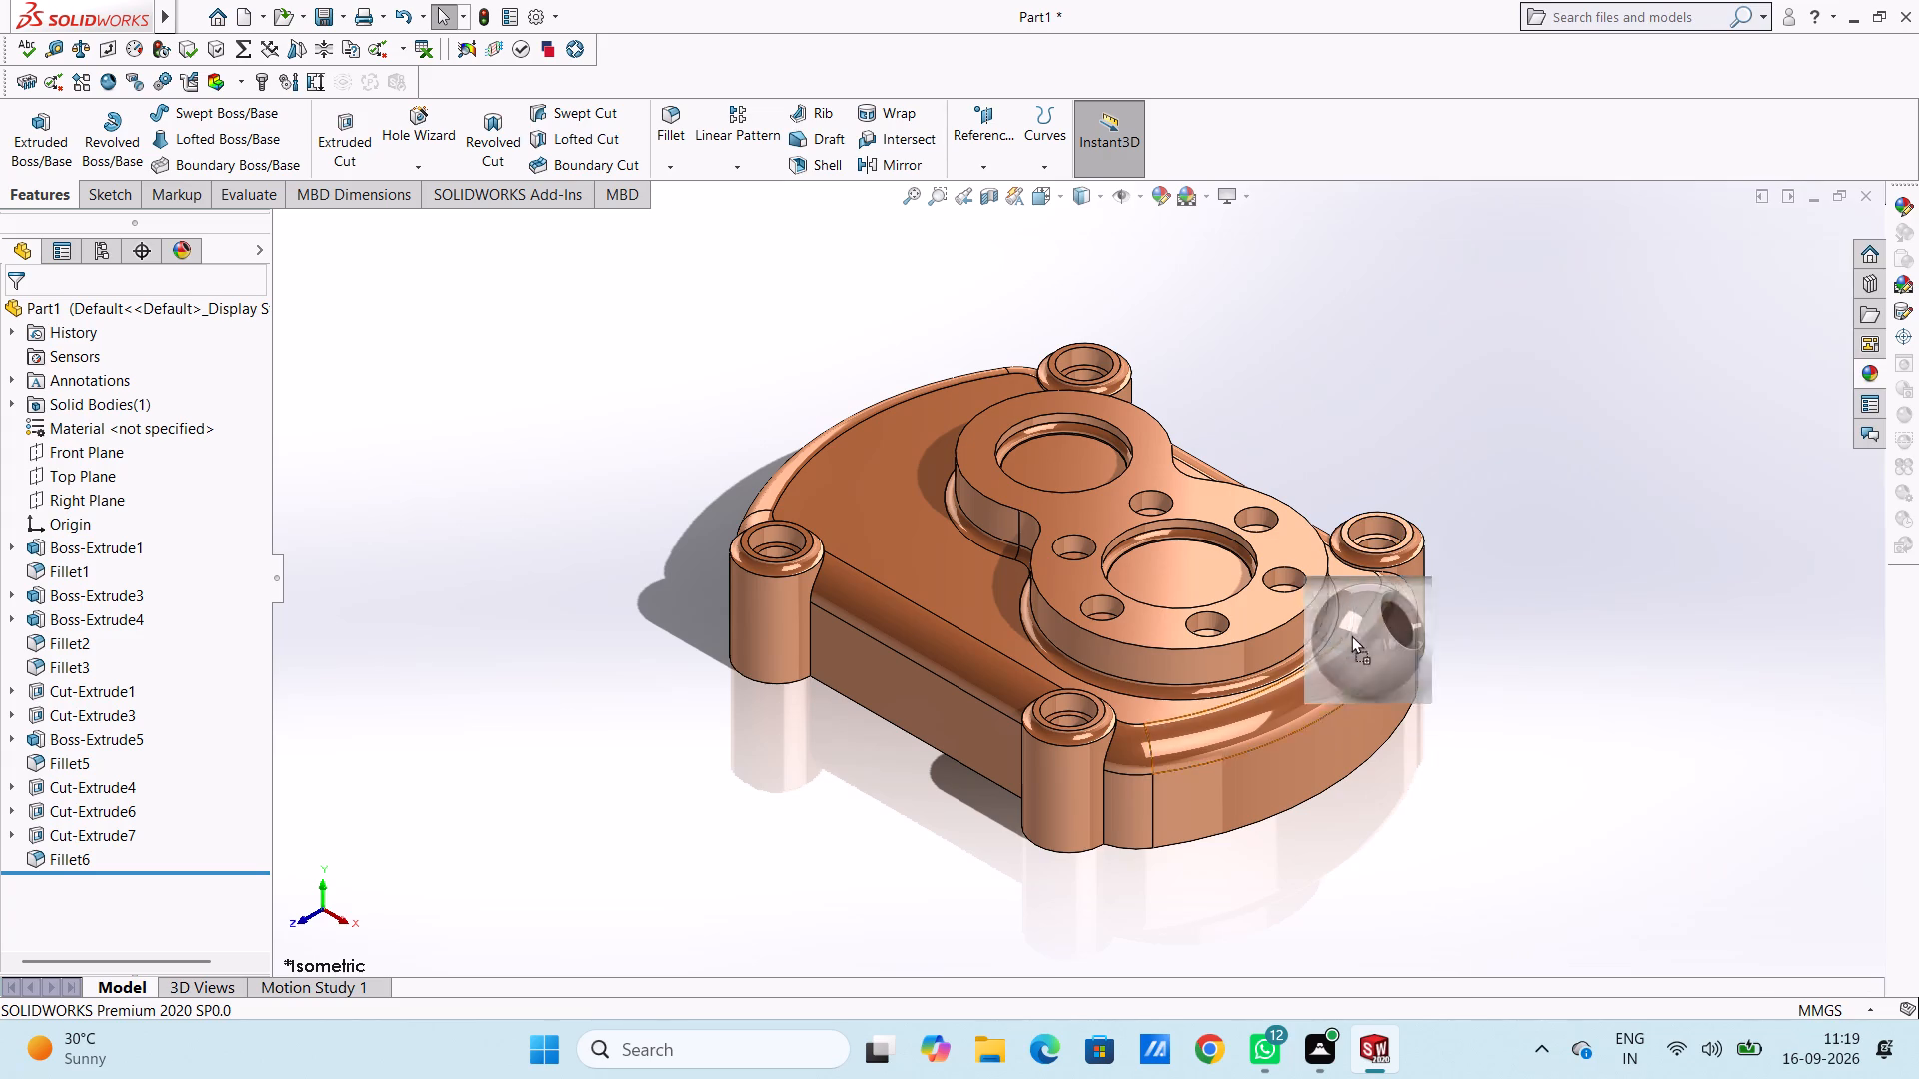
drag(1351, 635, 1145, 534)
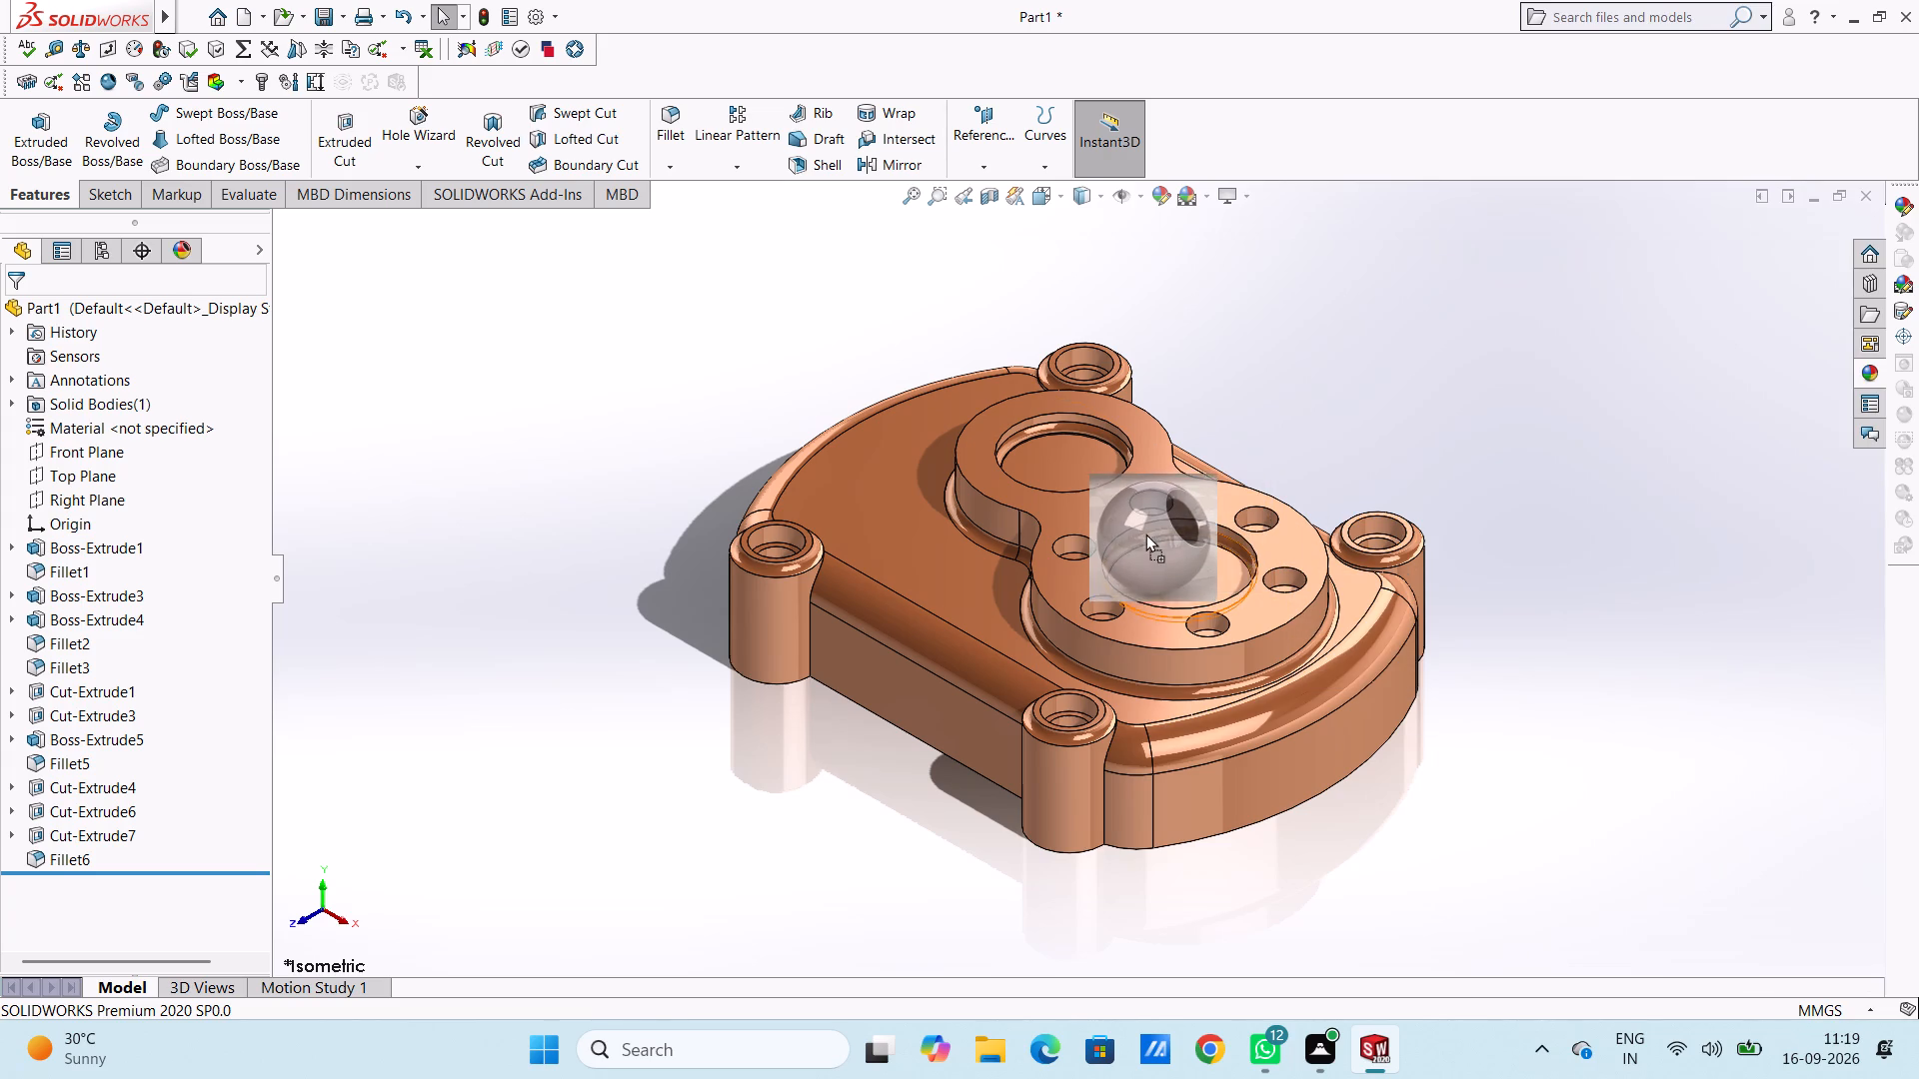
drag(1145, 534, 1156, 534)
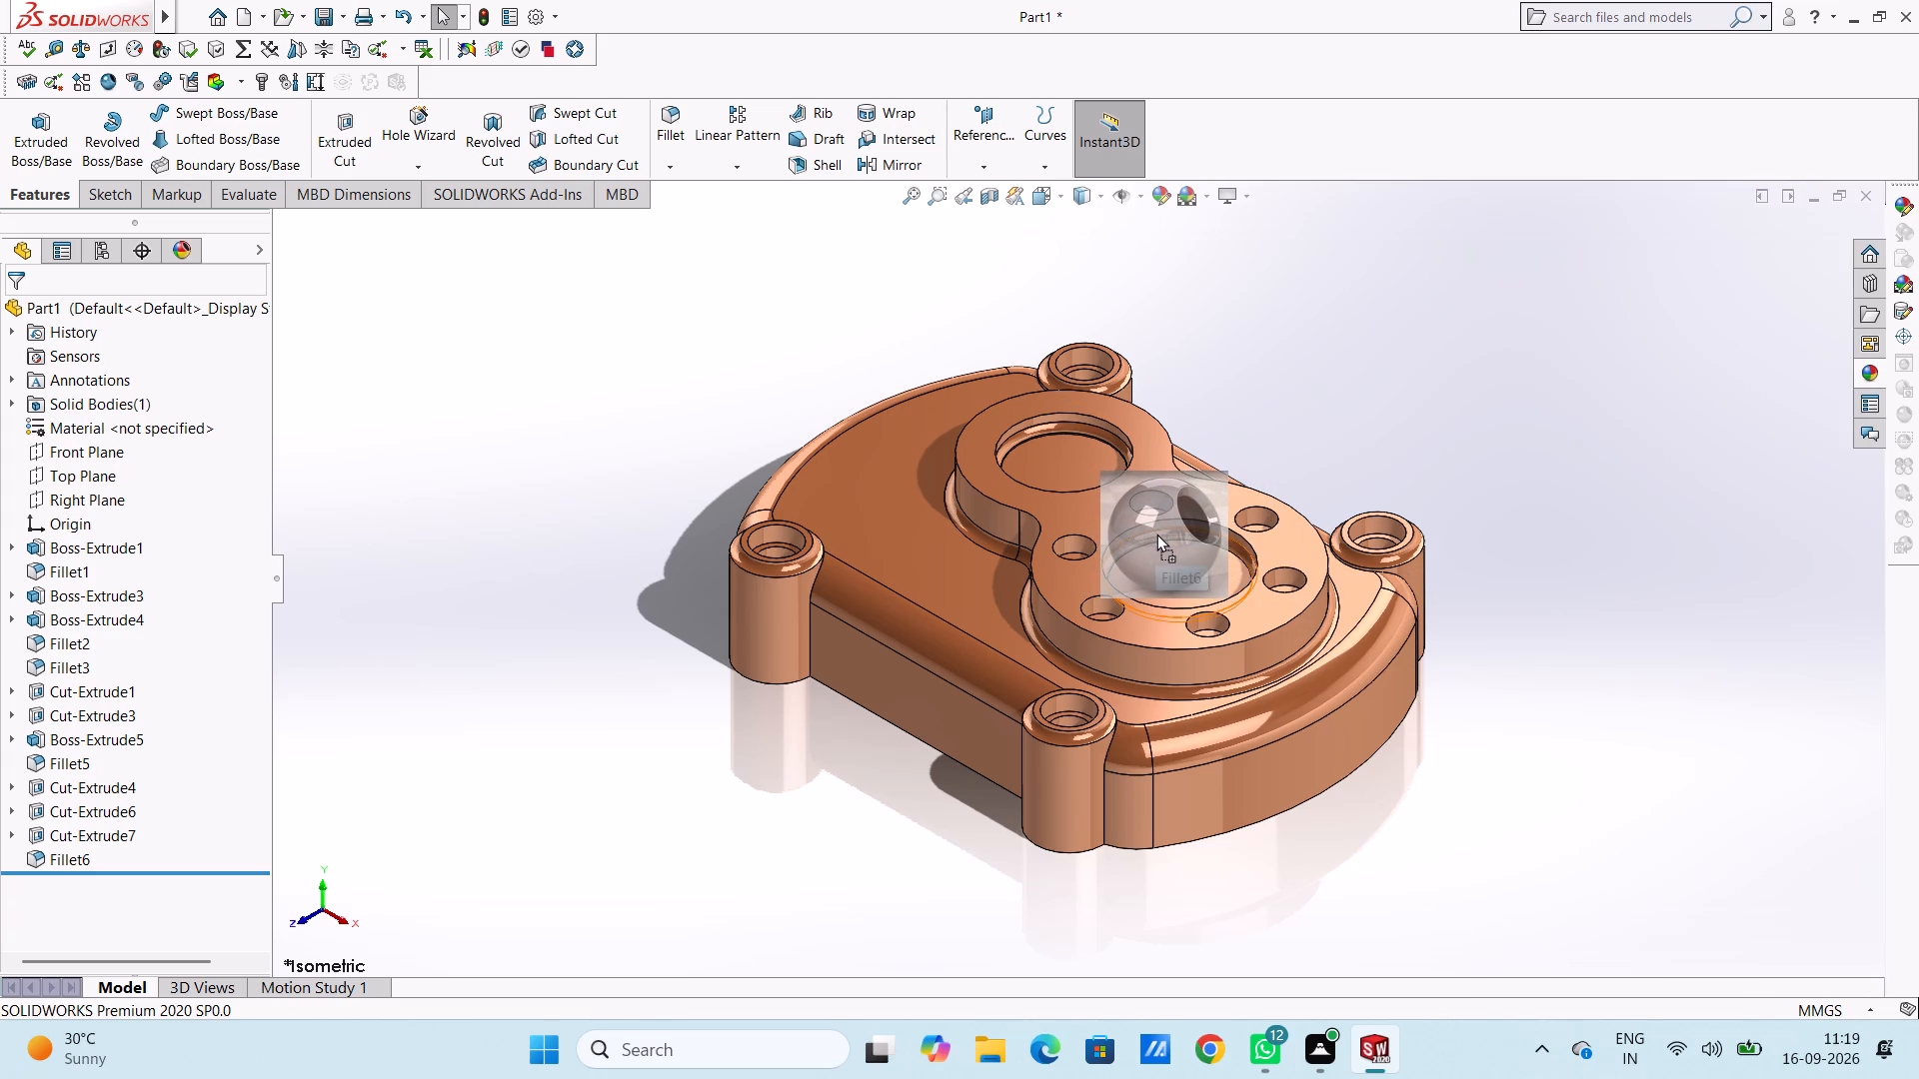
drag(1156, 534, 1161, 529)
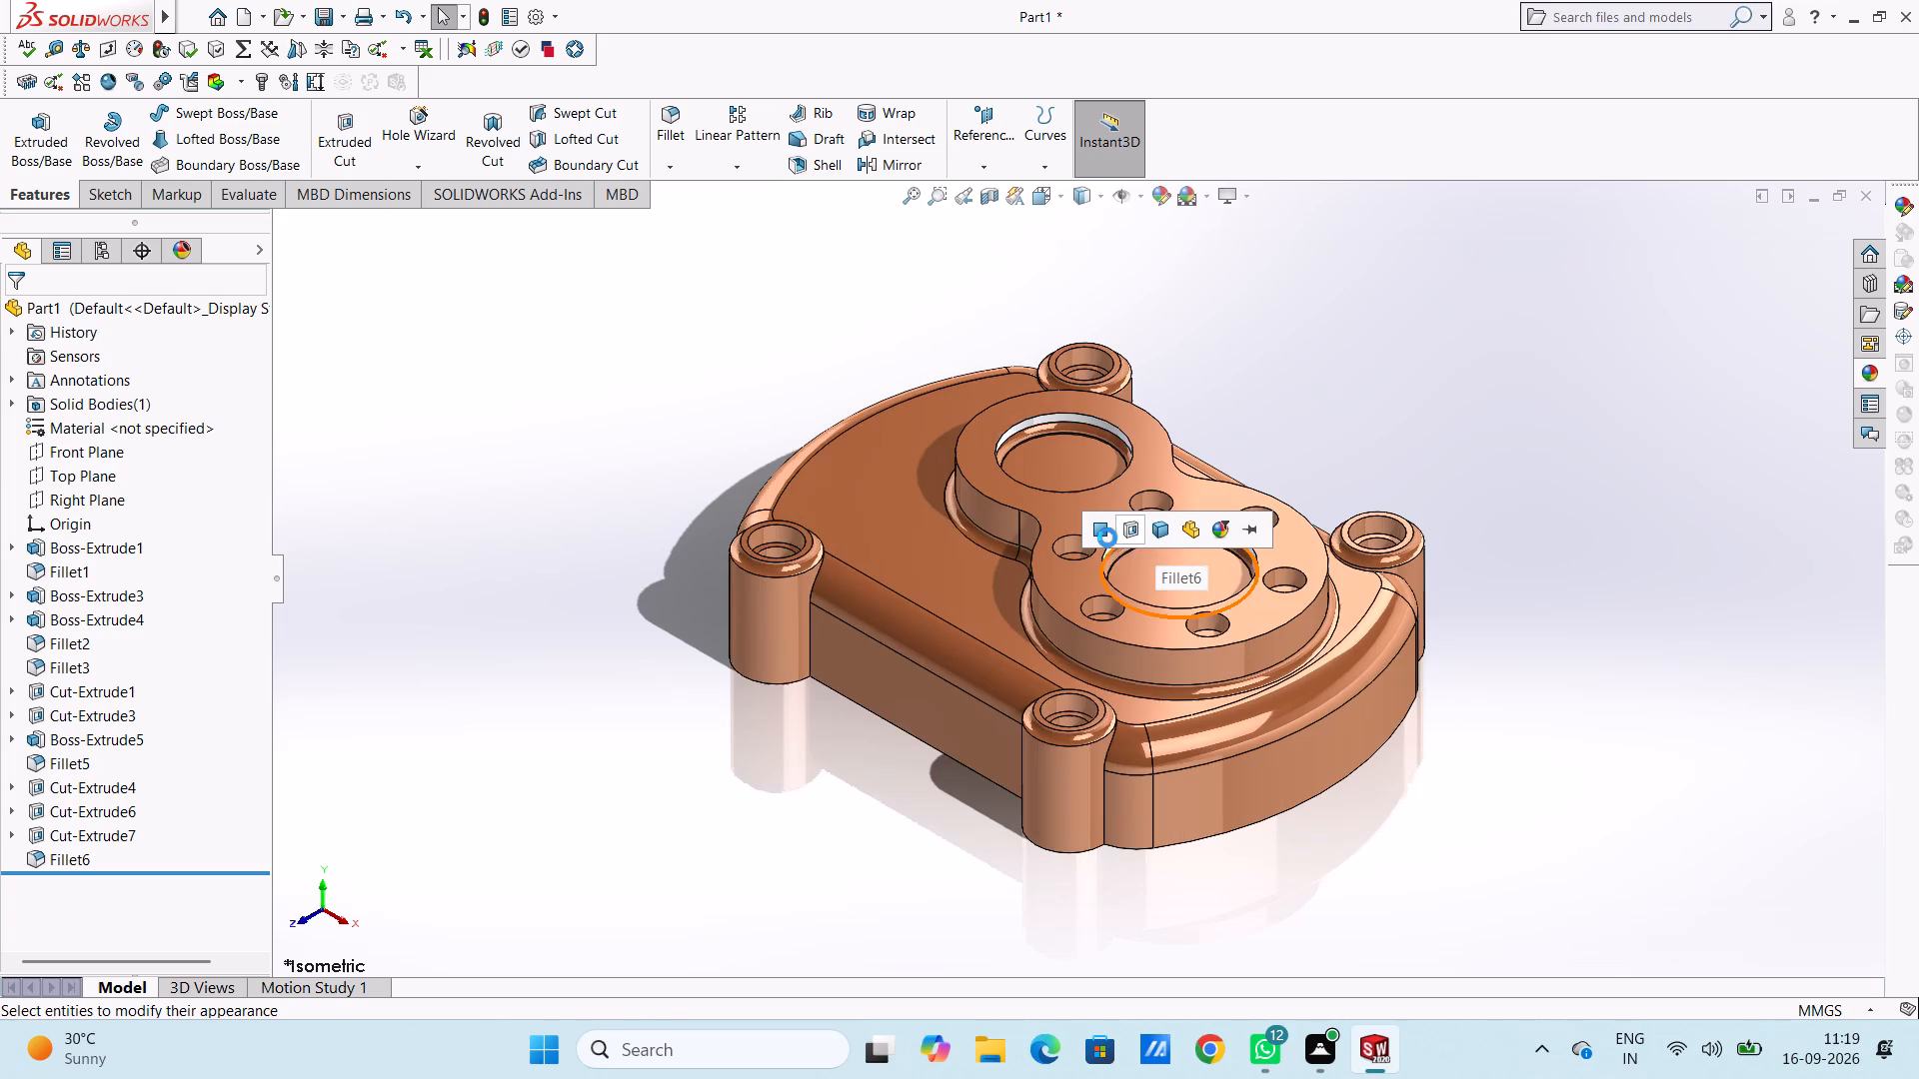
click(1106, 535)
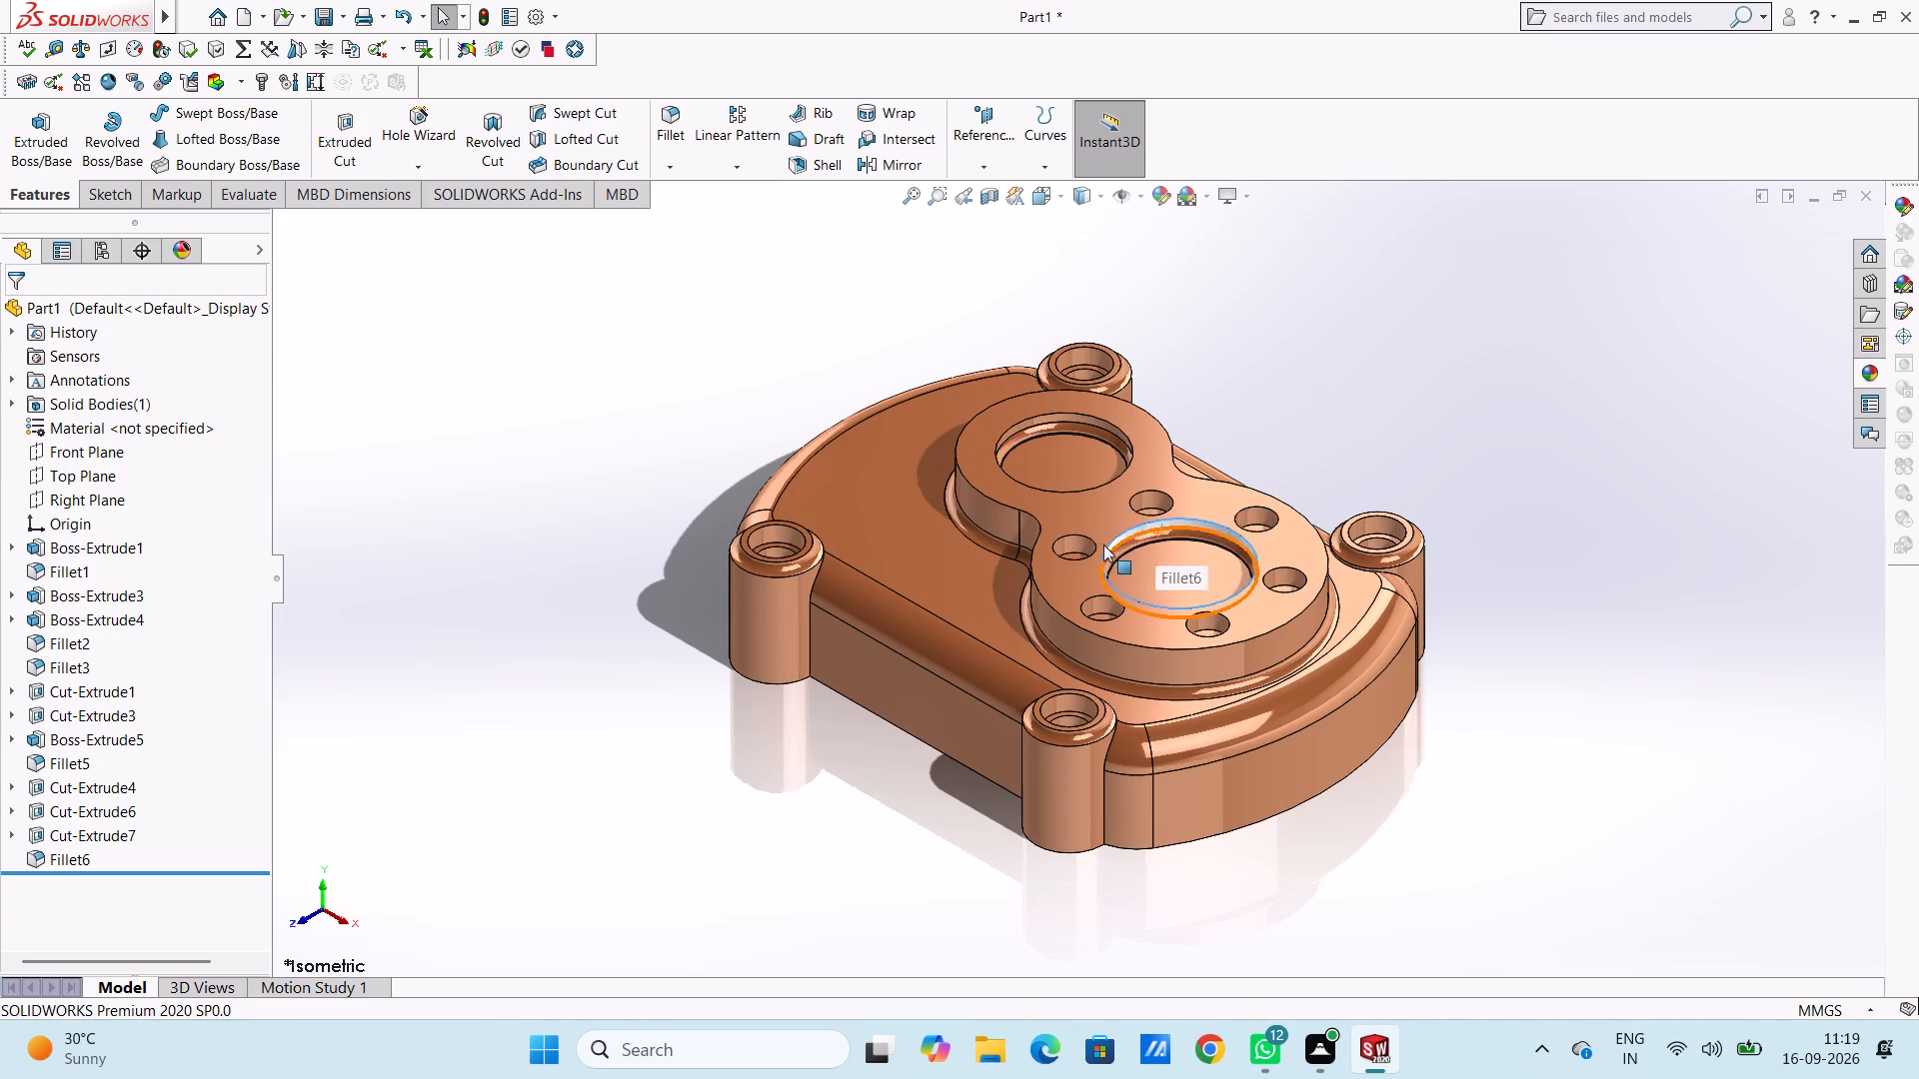
click(1455, 606)
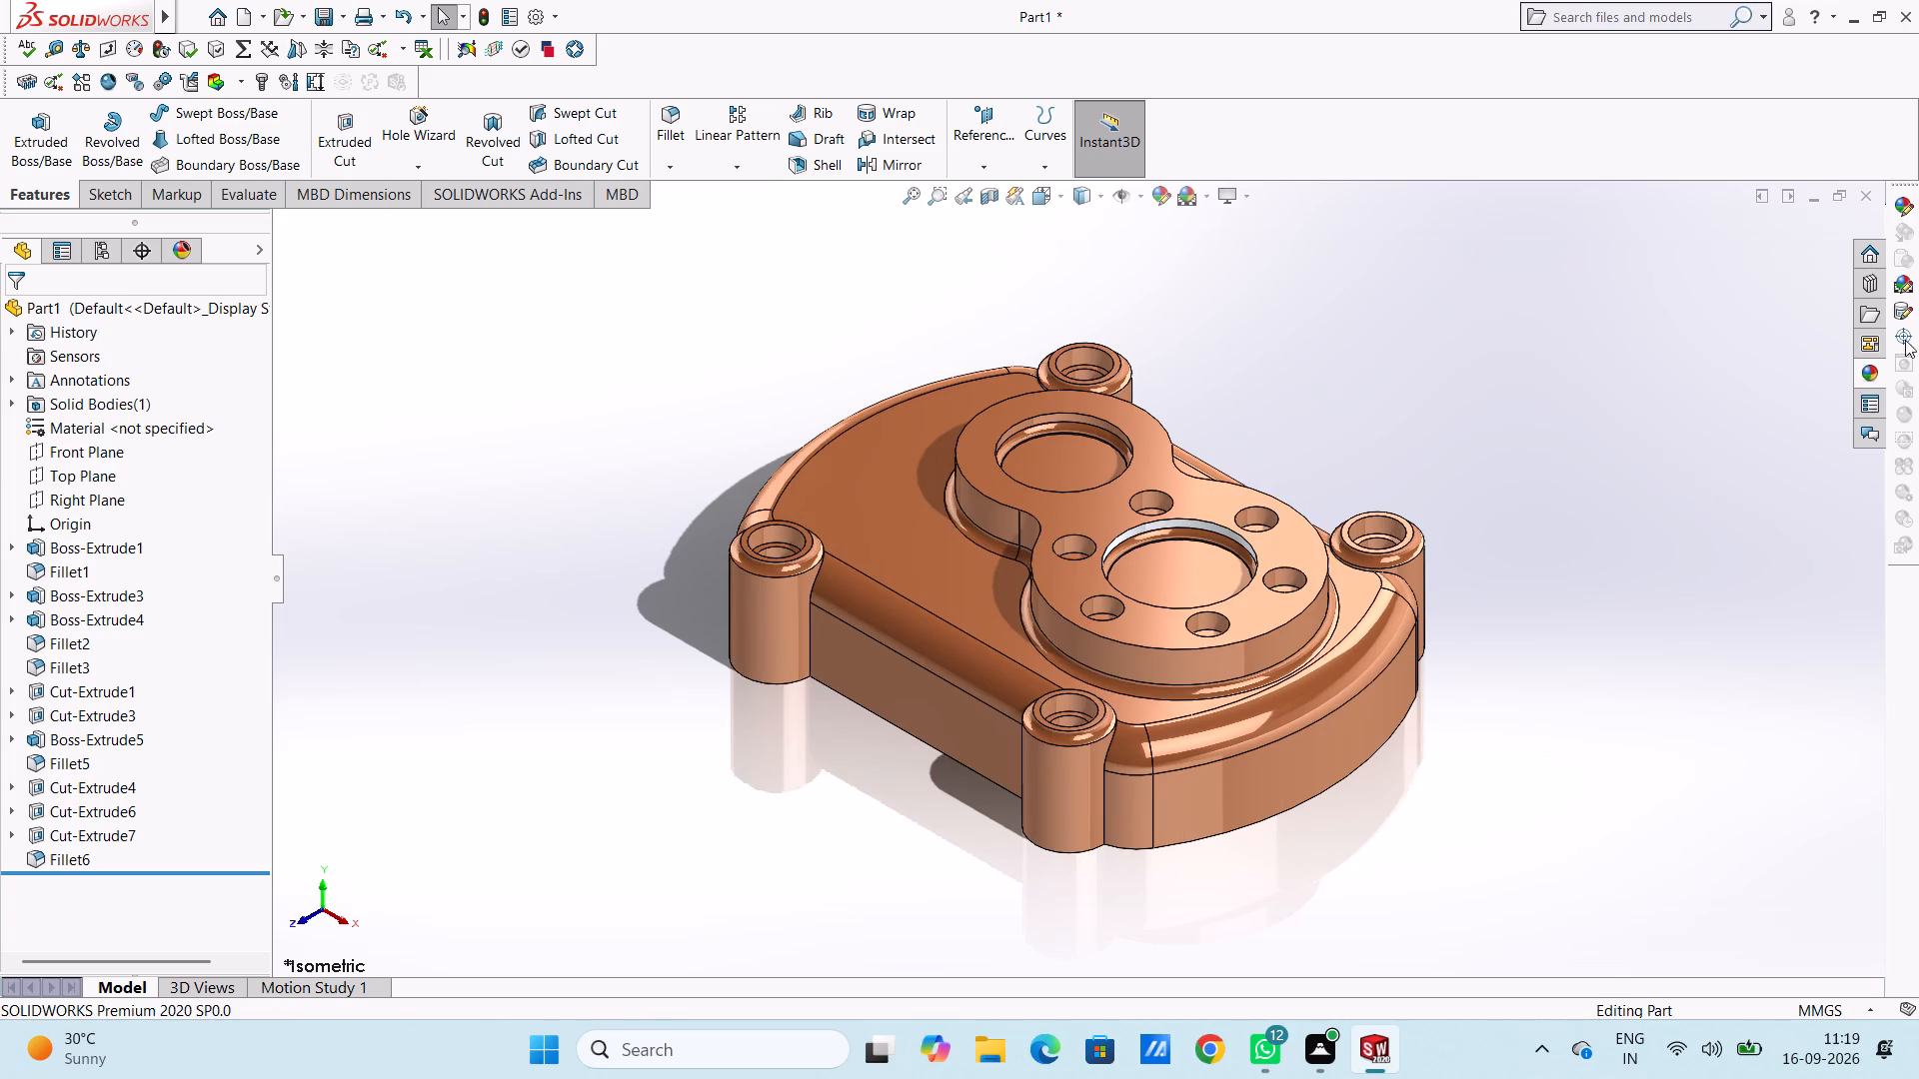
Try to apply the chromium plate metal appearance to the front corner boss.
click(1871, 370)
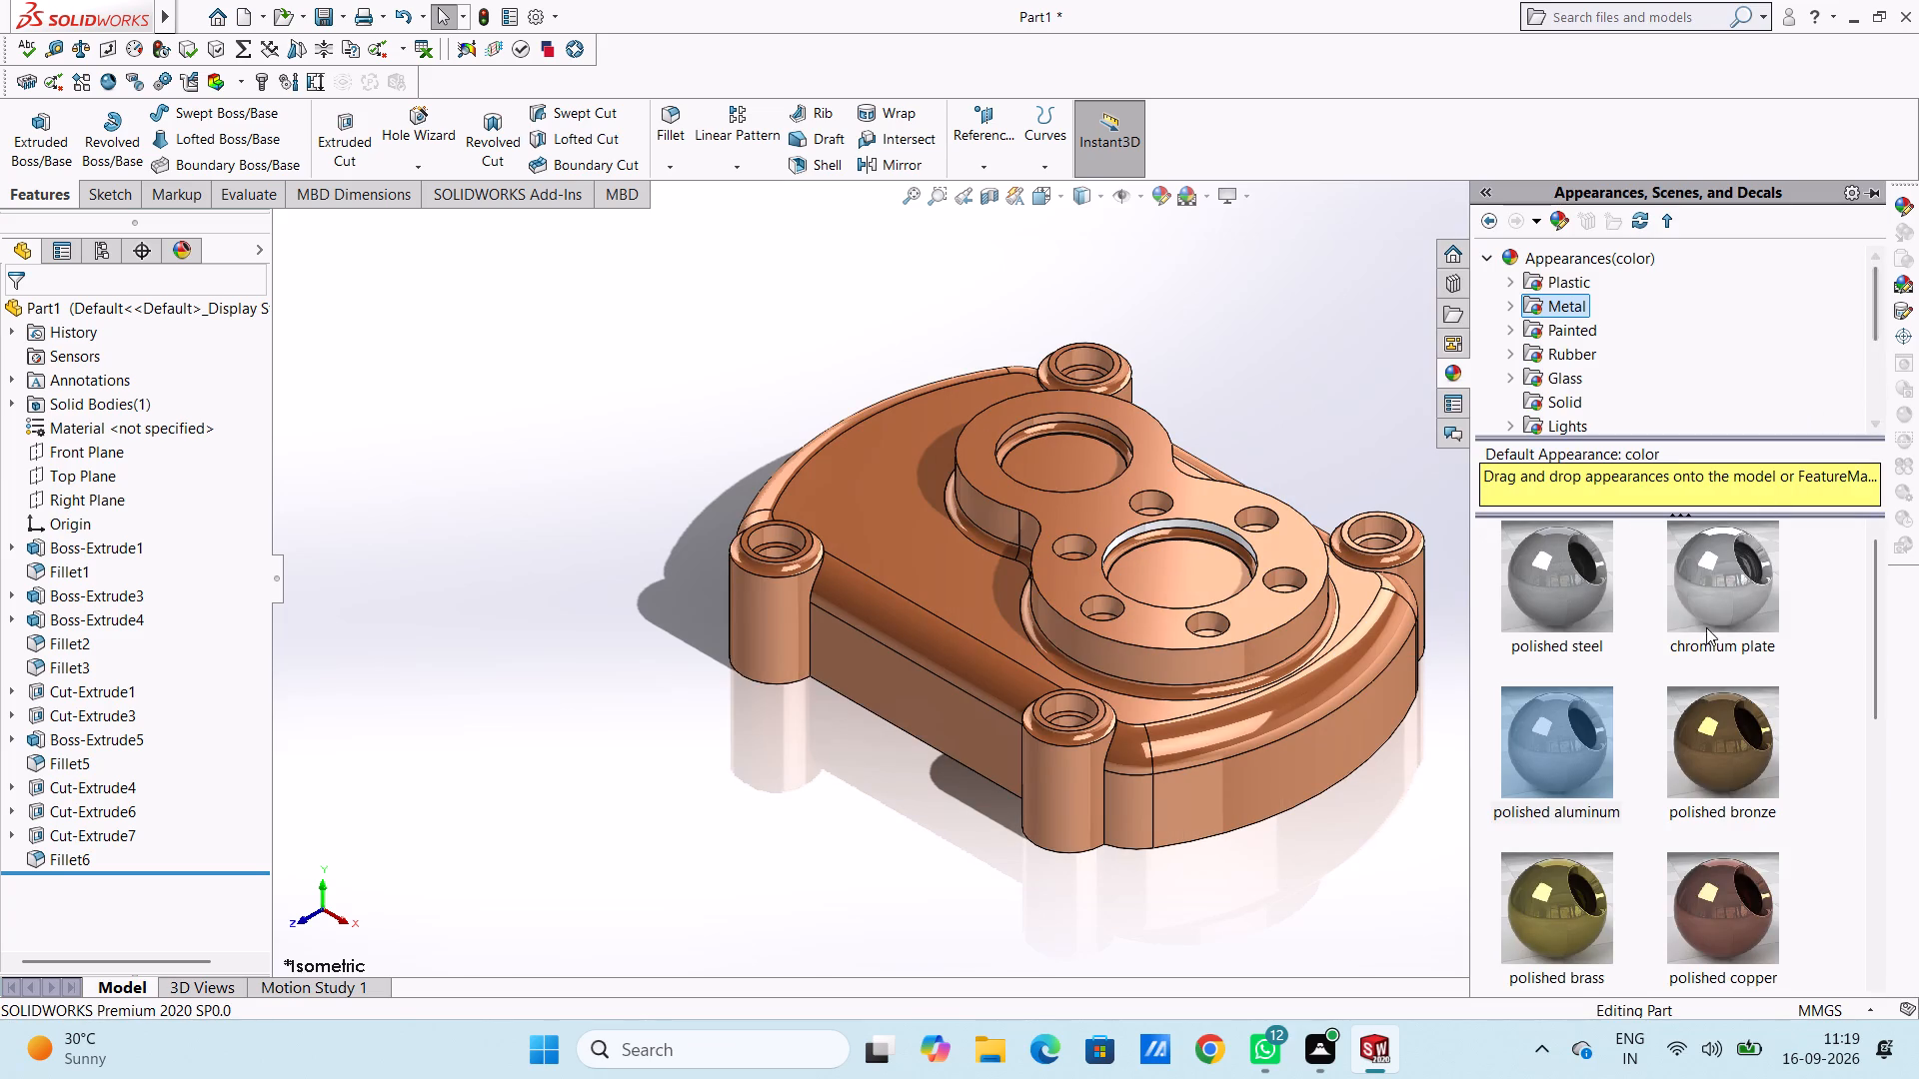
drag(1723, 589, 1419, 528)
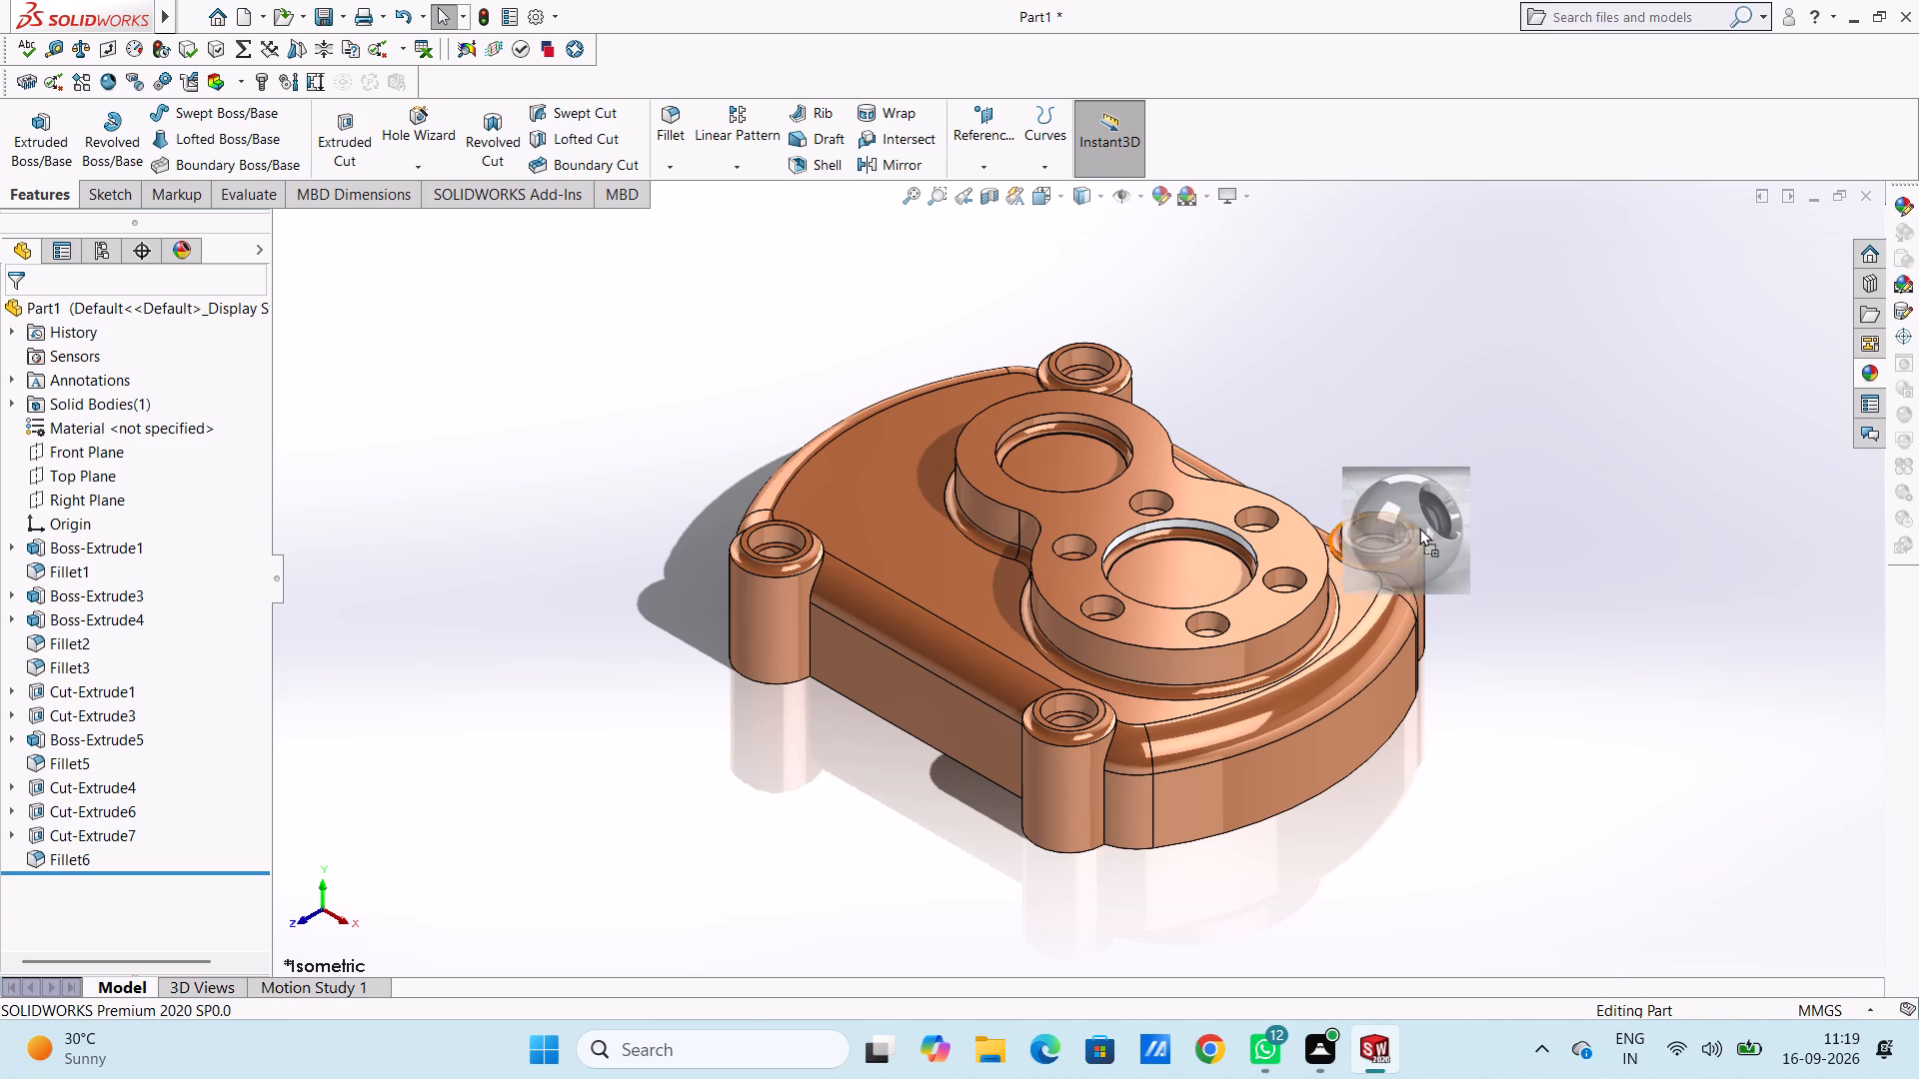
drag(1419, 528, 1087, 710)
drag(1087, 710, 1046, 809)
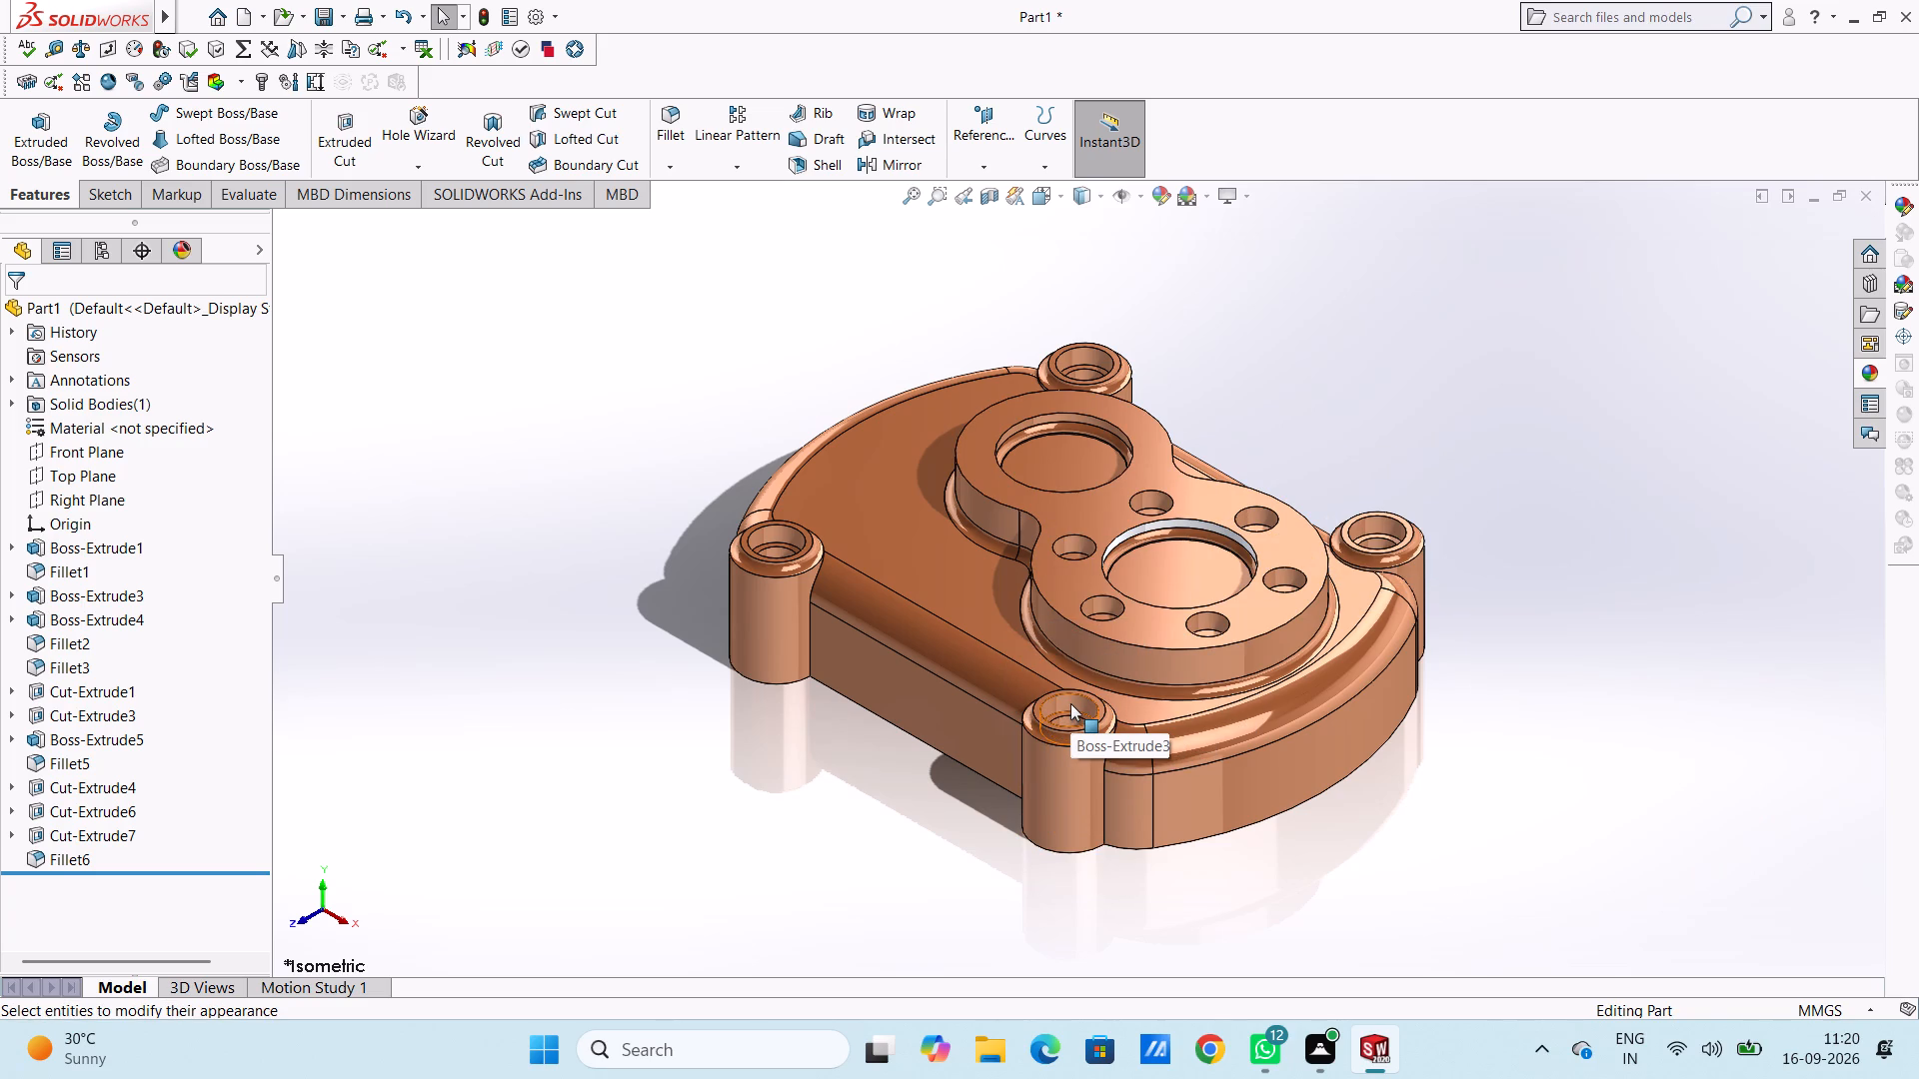
Apply the polished aluminum metal appearance to only the counterbore wall face of the front corner boss.
click(1860, 373)
drag(1539, 730, 1336, 661)
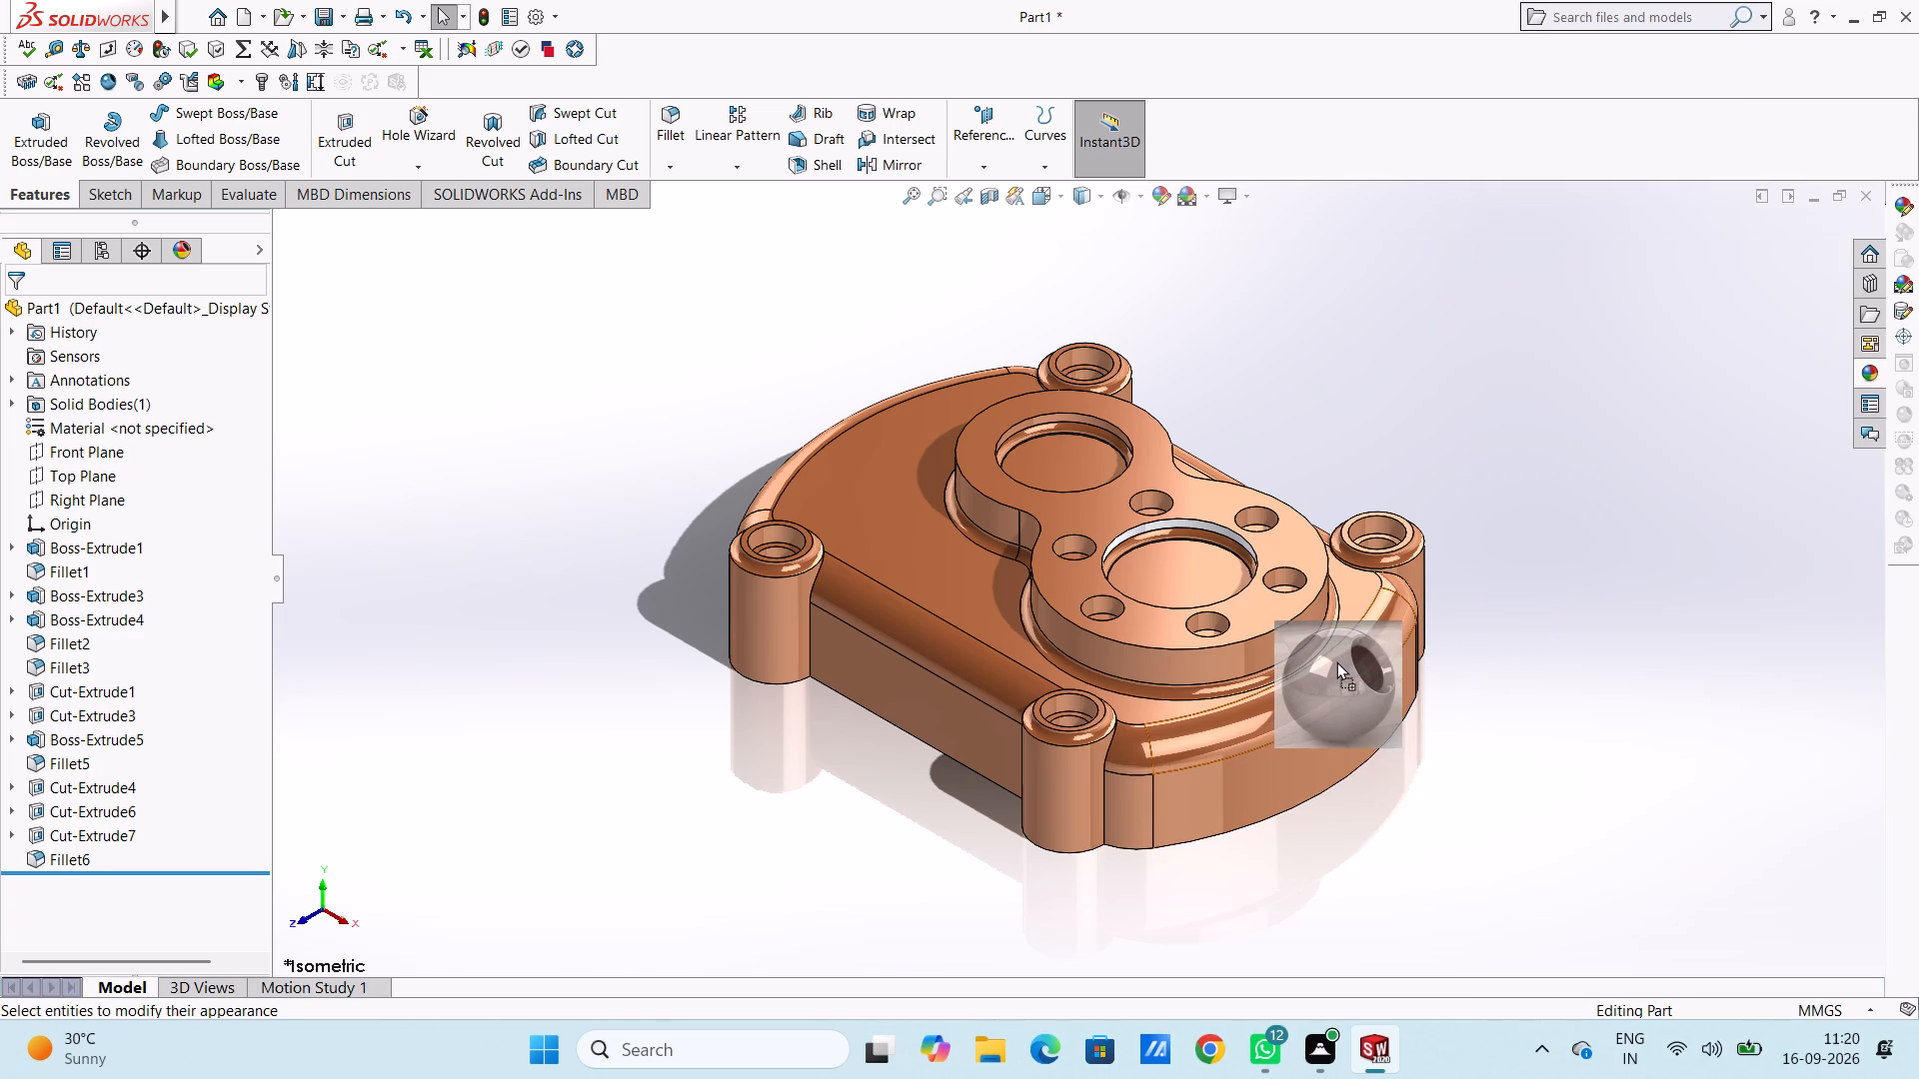
drag(1336, 661, 1077, 707)
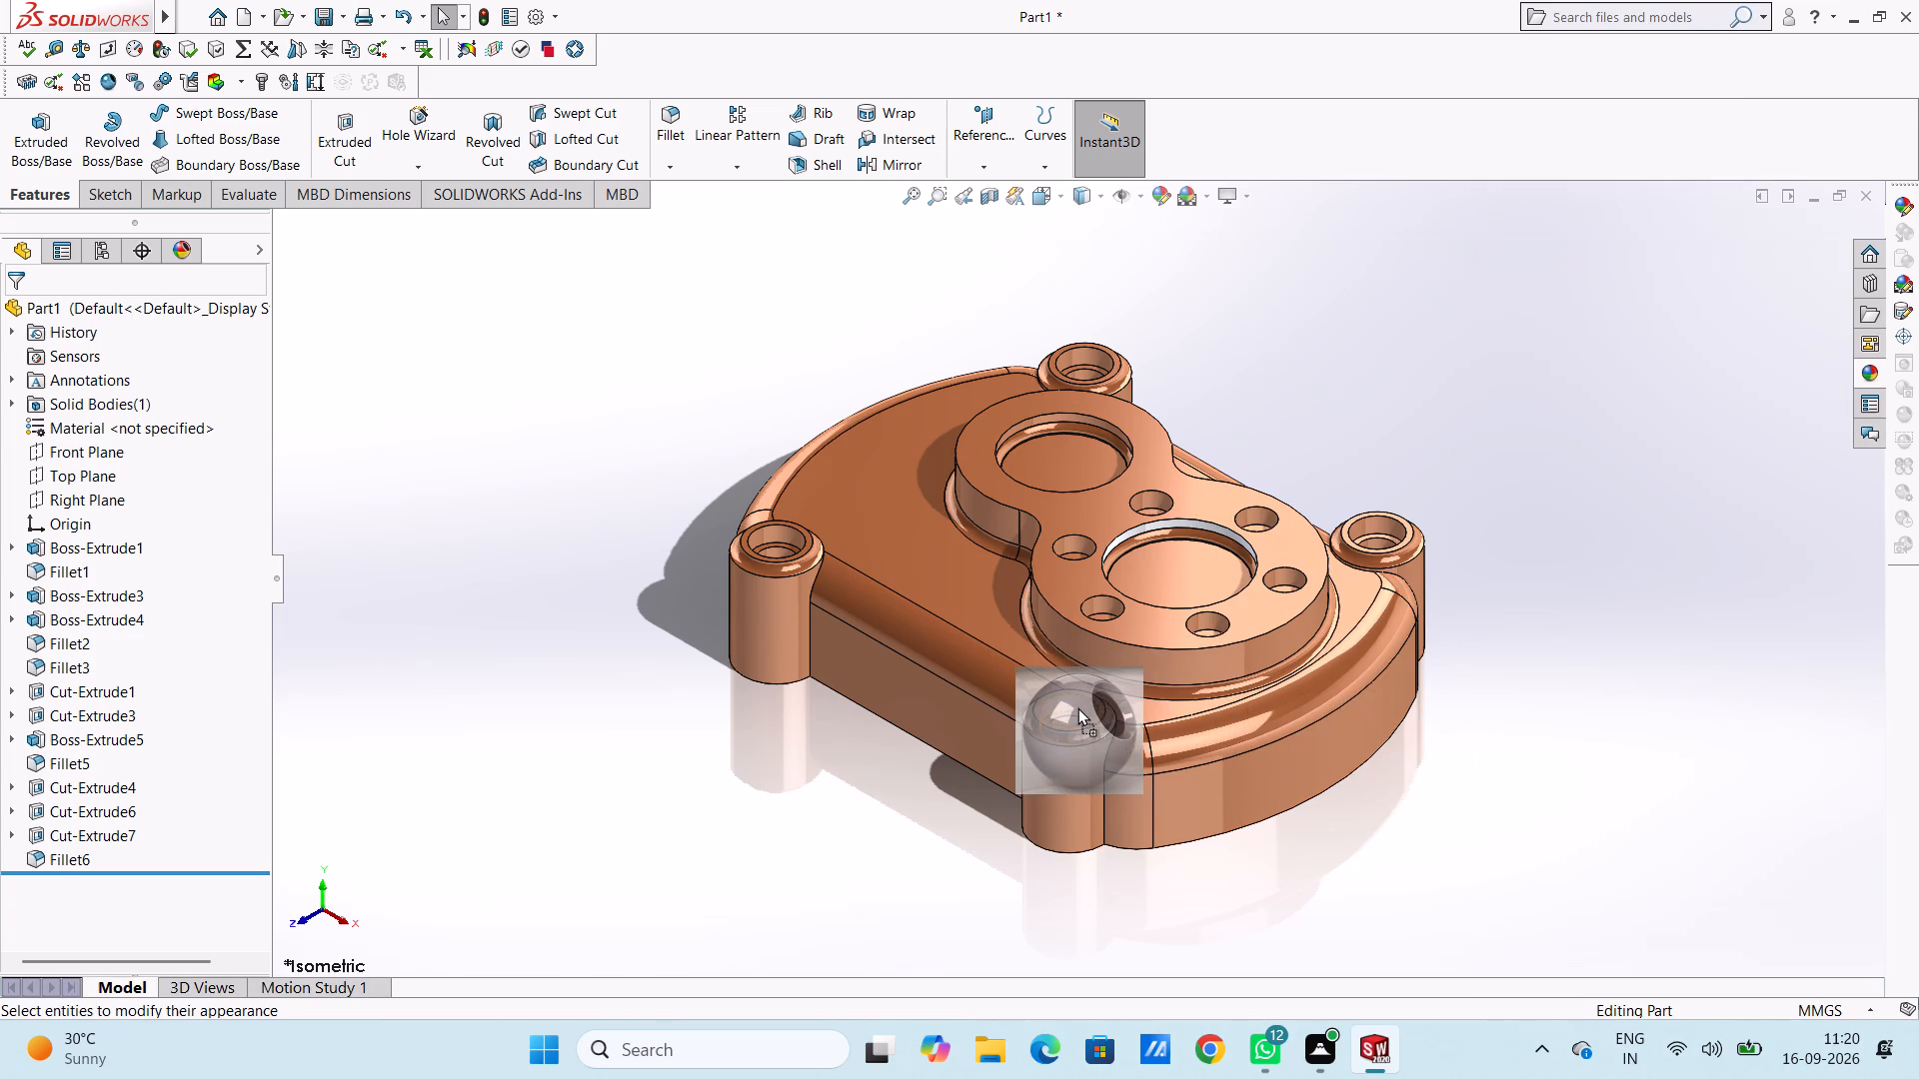
drag(1077, 707, 1071, 700)
click(1071, 700)
click(1611, 648)
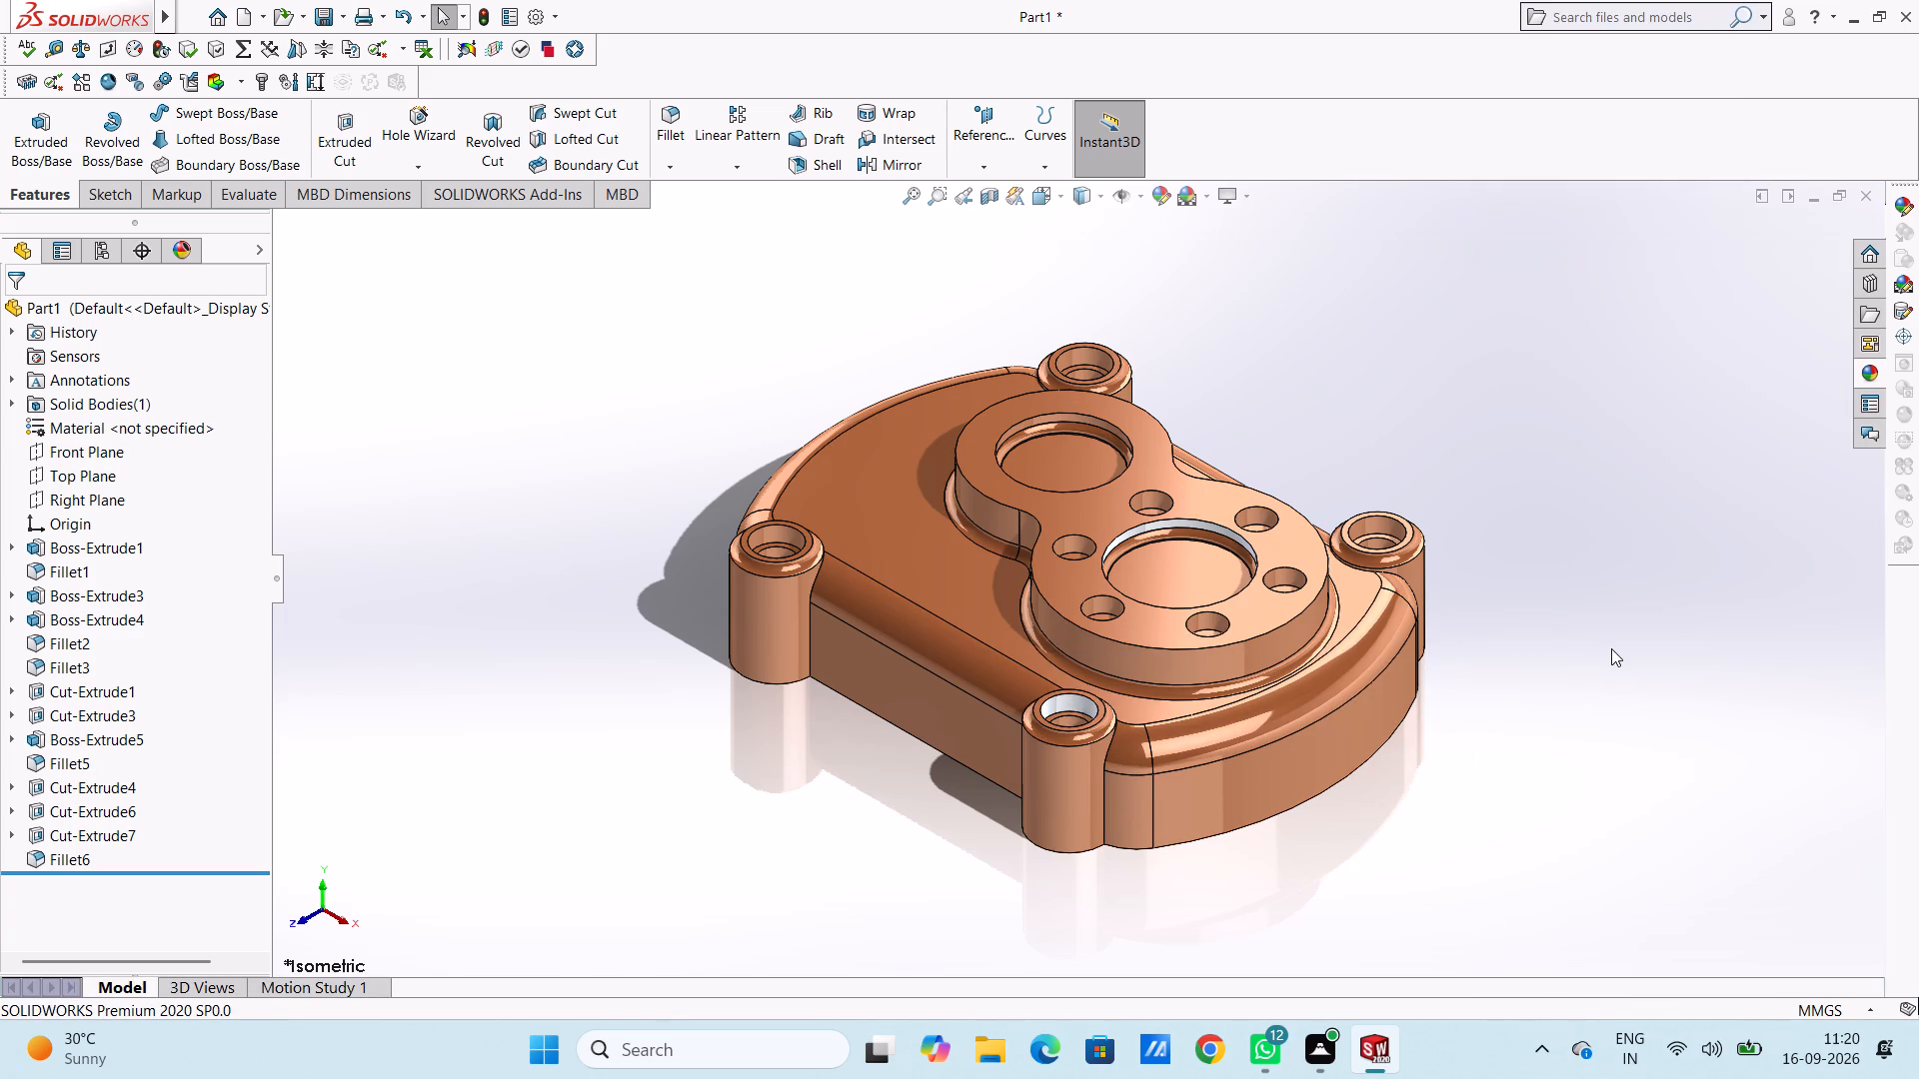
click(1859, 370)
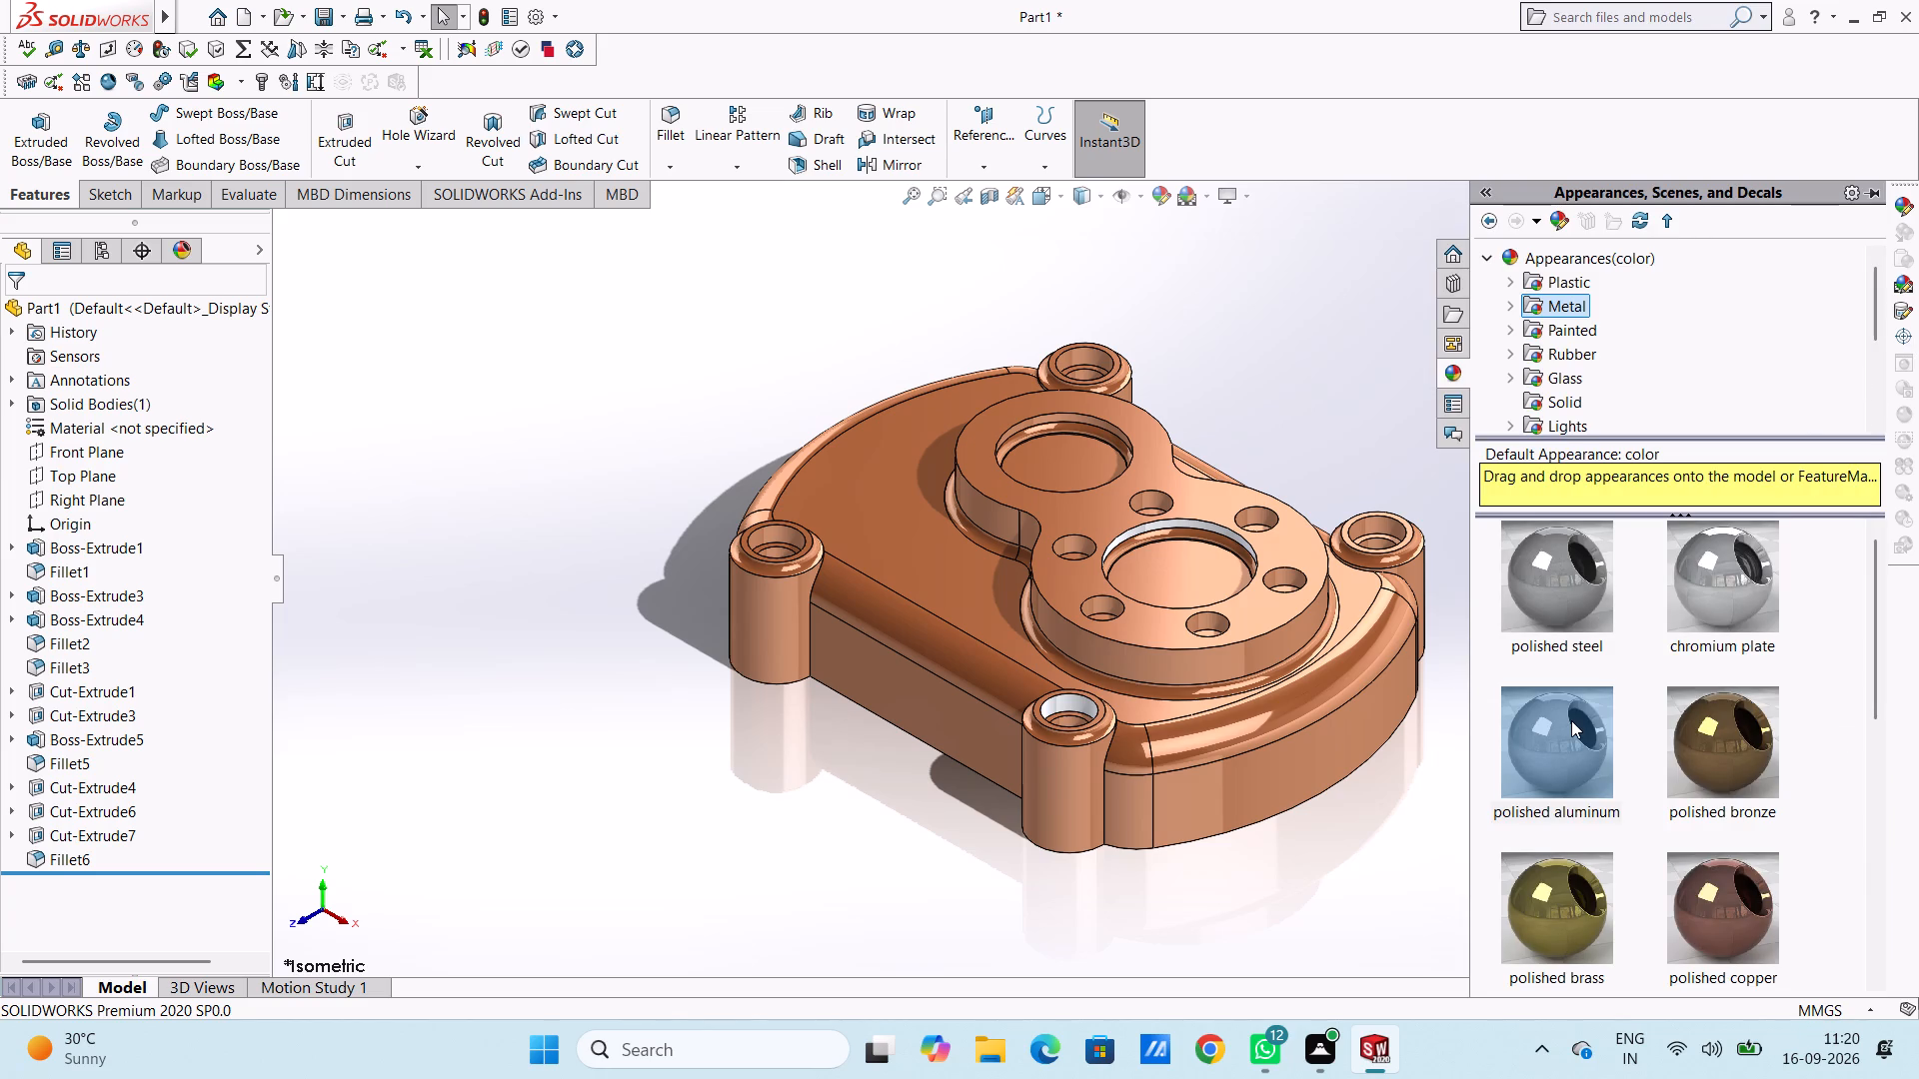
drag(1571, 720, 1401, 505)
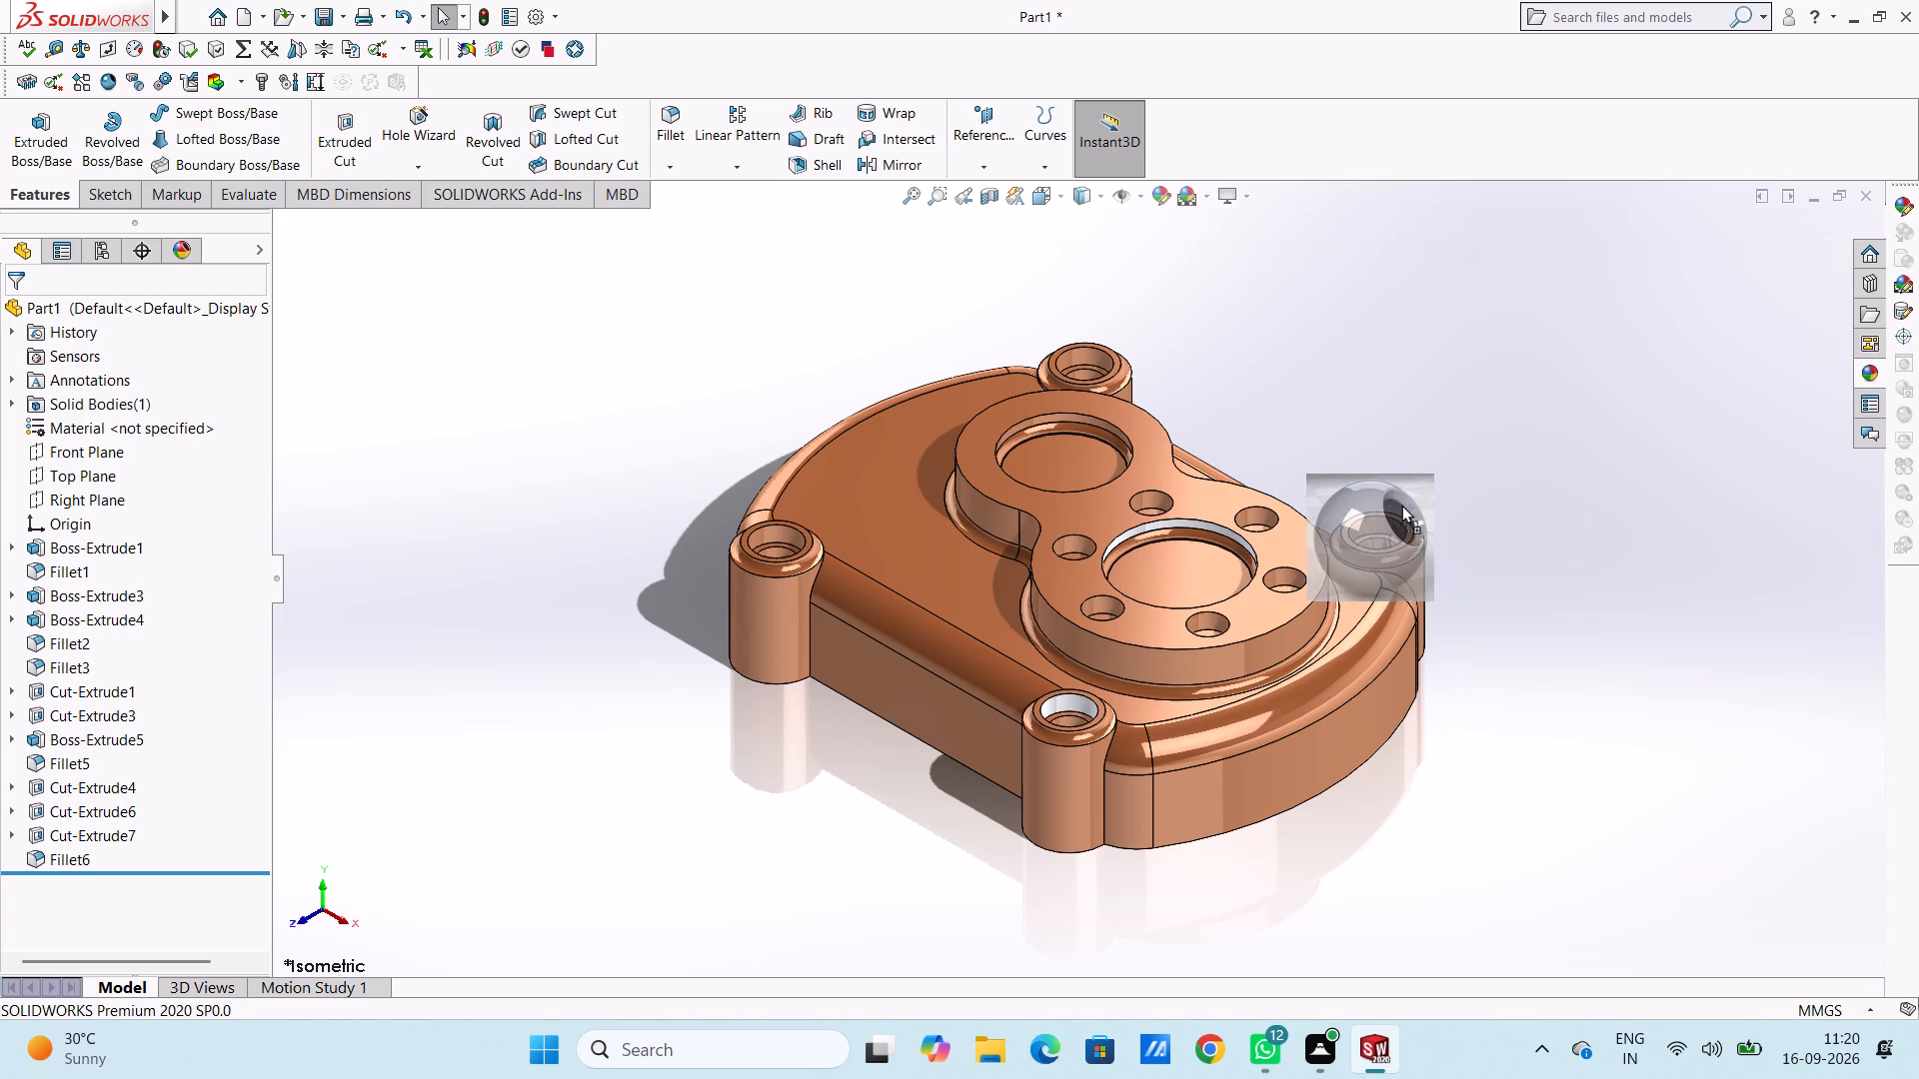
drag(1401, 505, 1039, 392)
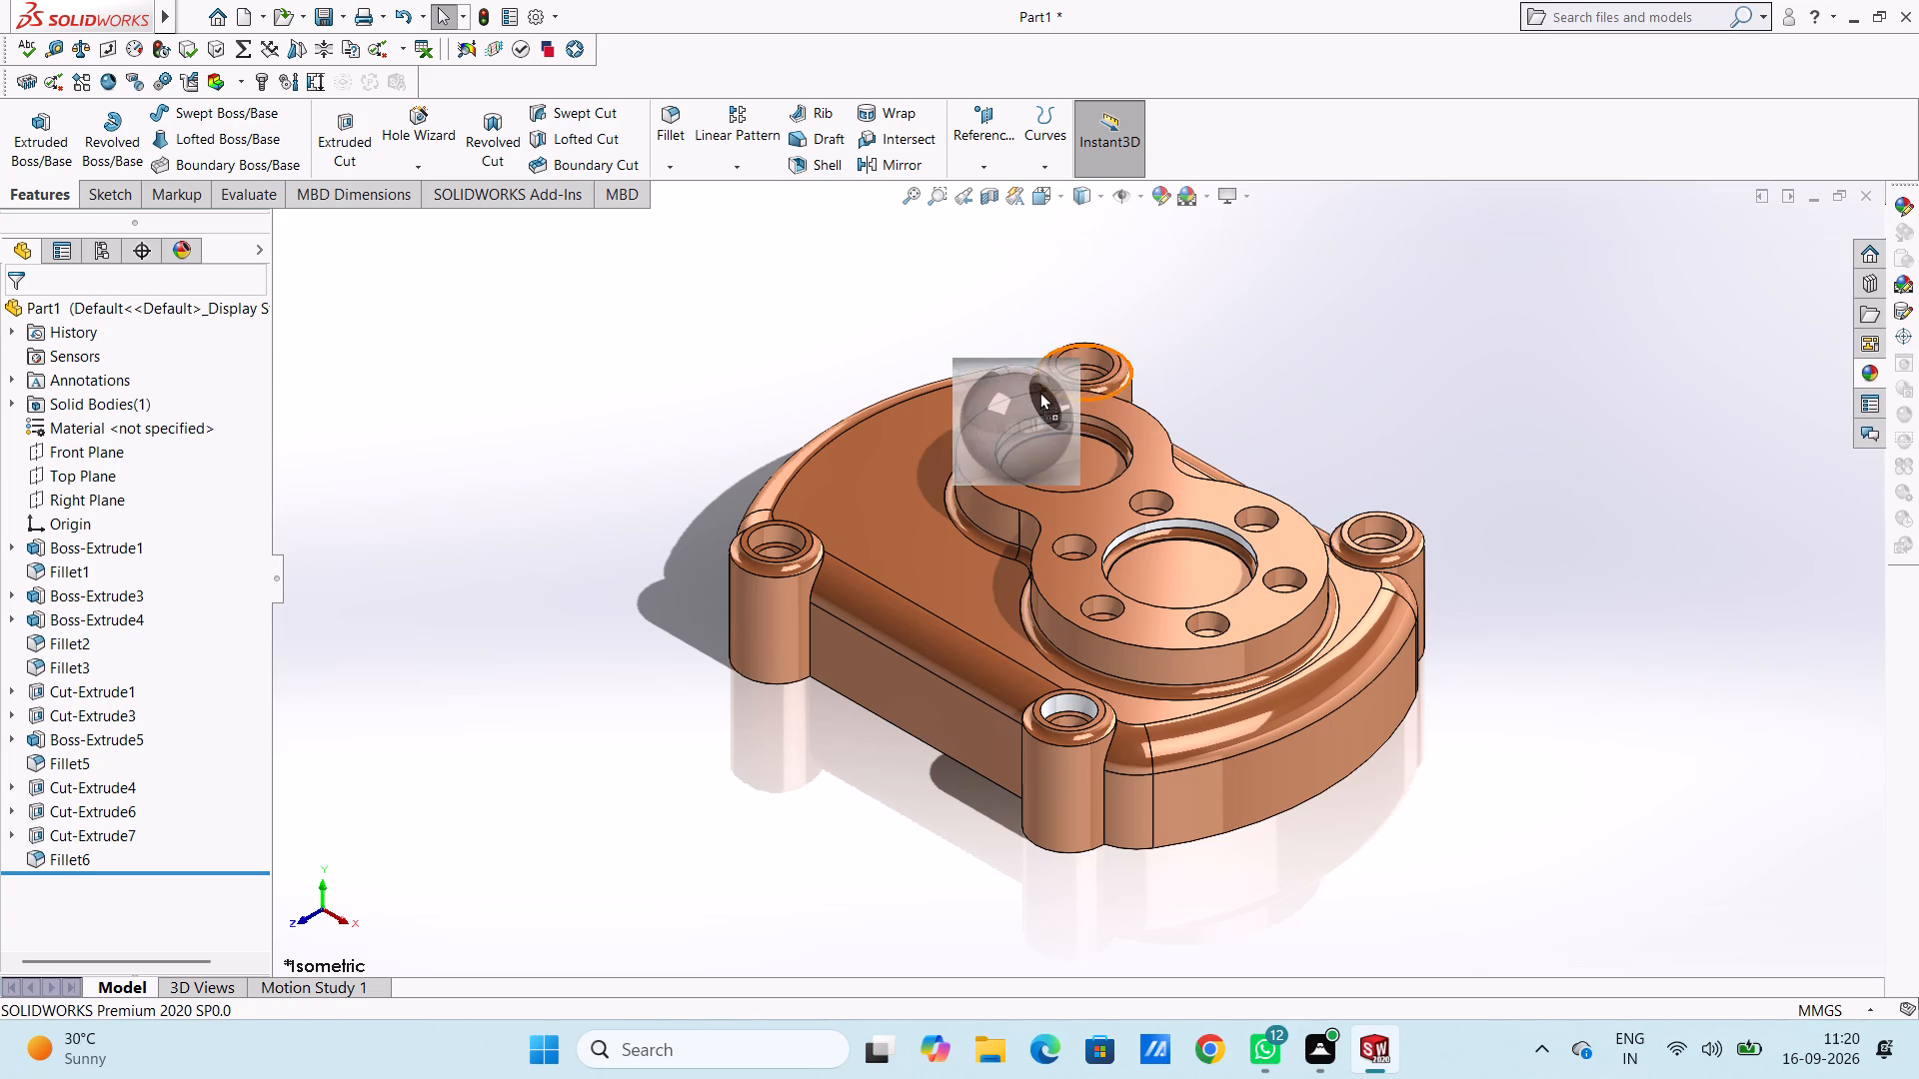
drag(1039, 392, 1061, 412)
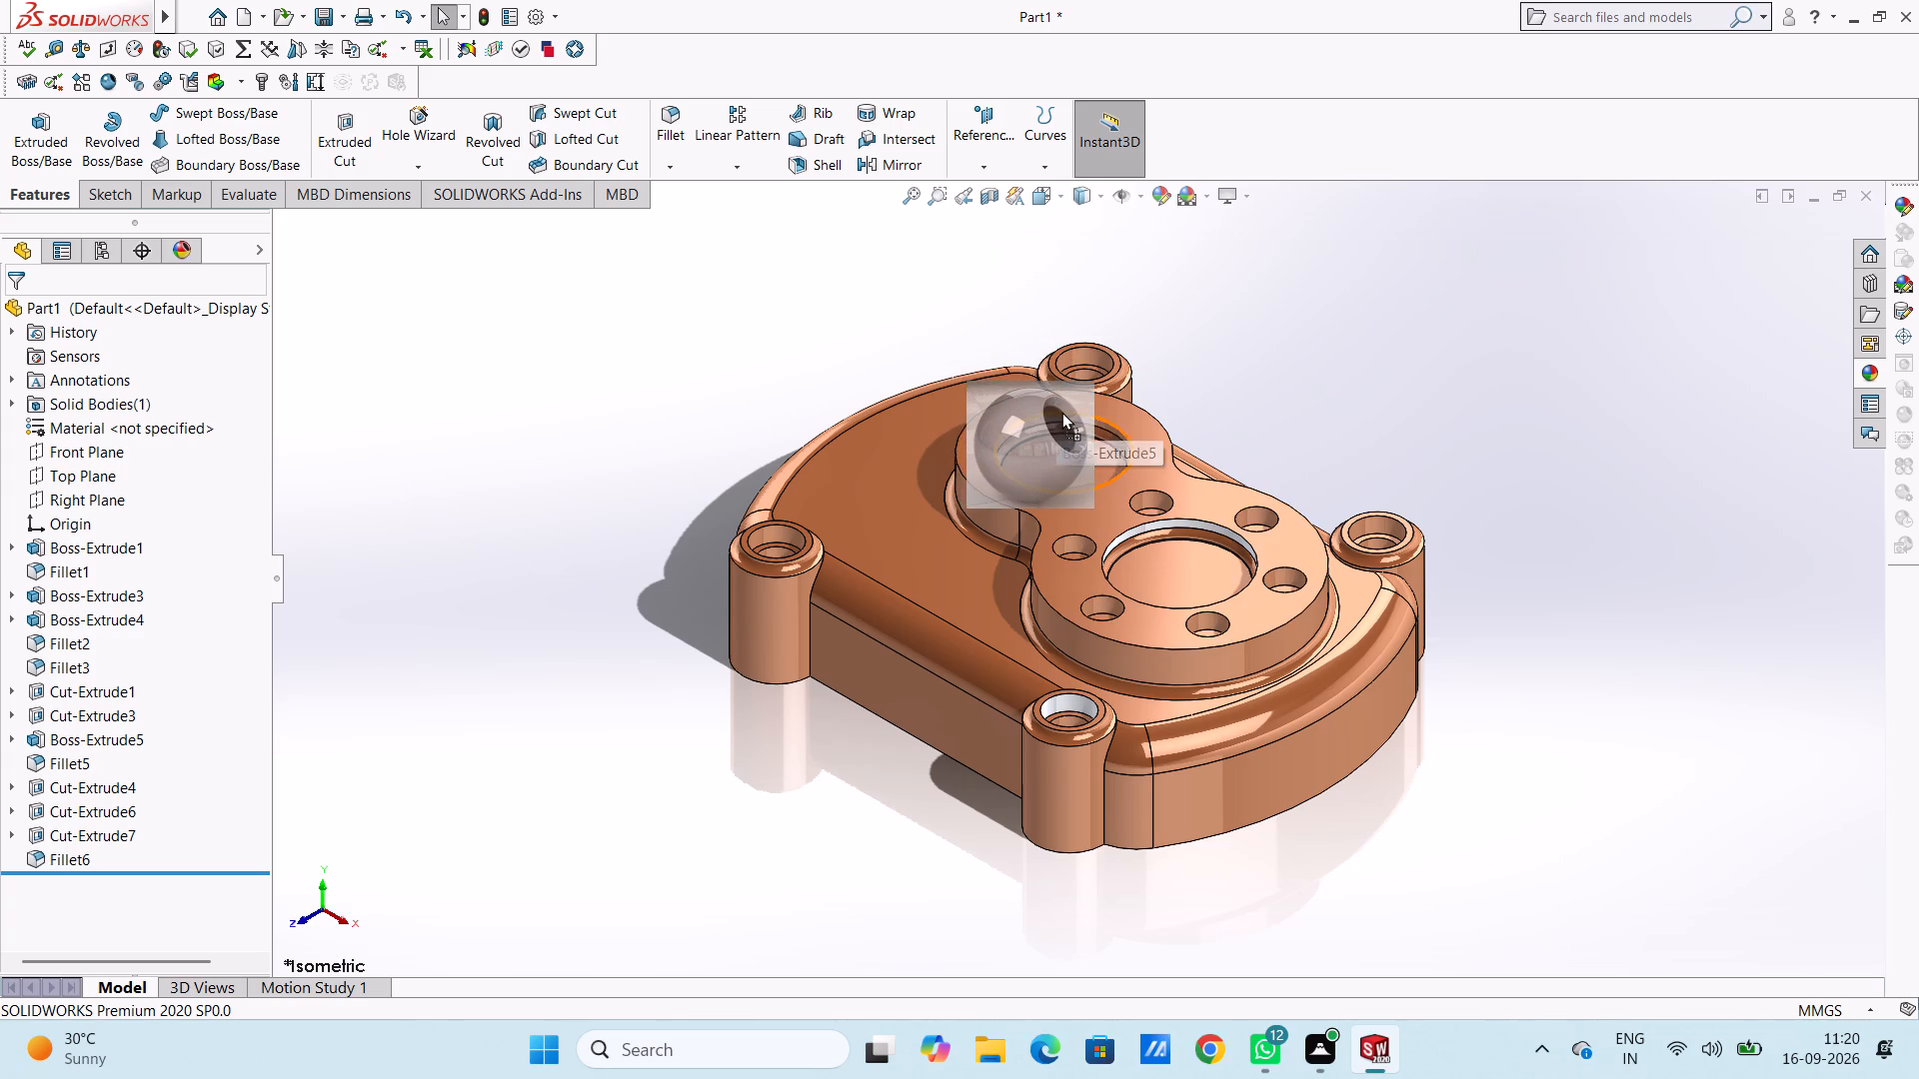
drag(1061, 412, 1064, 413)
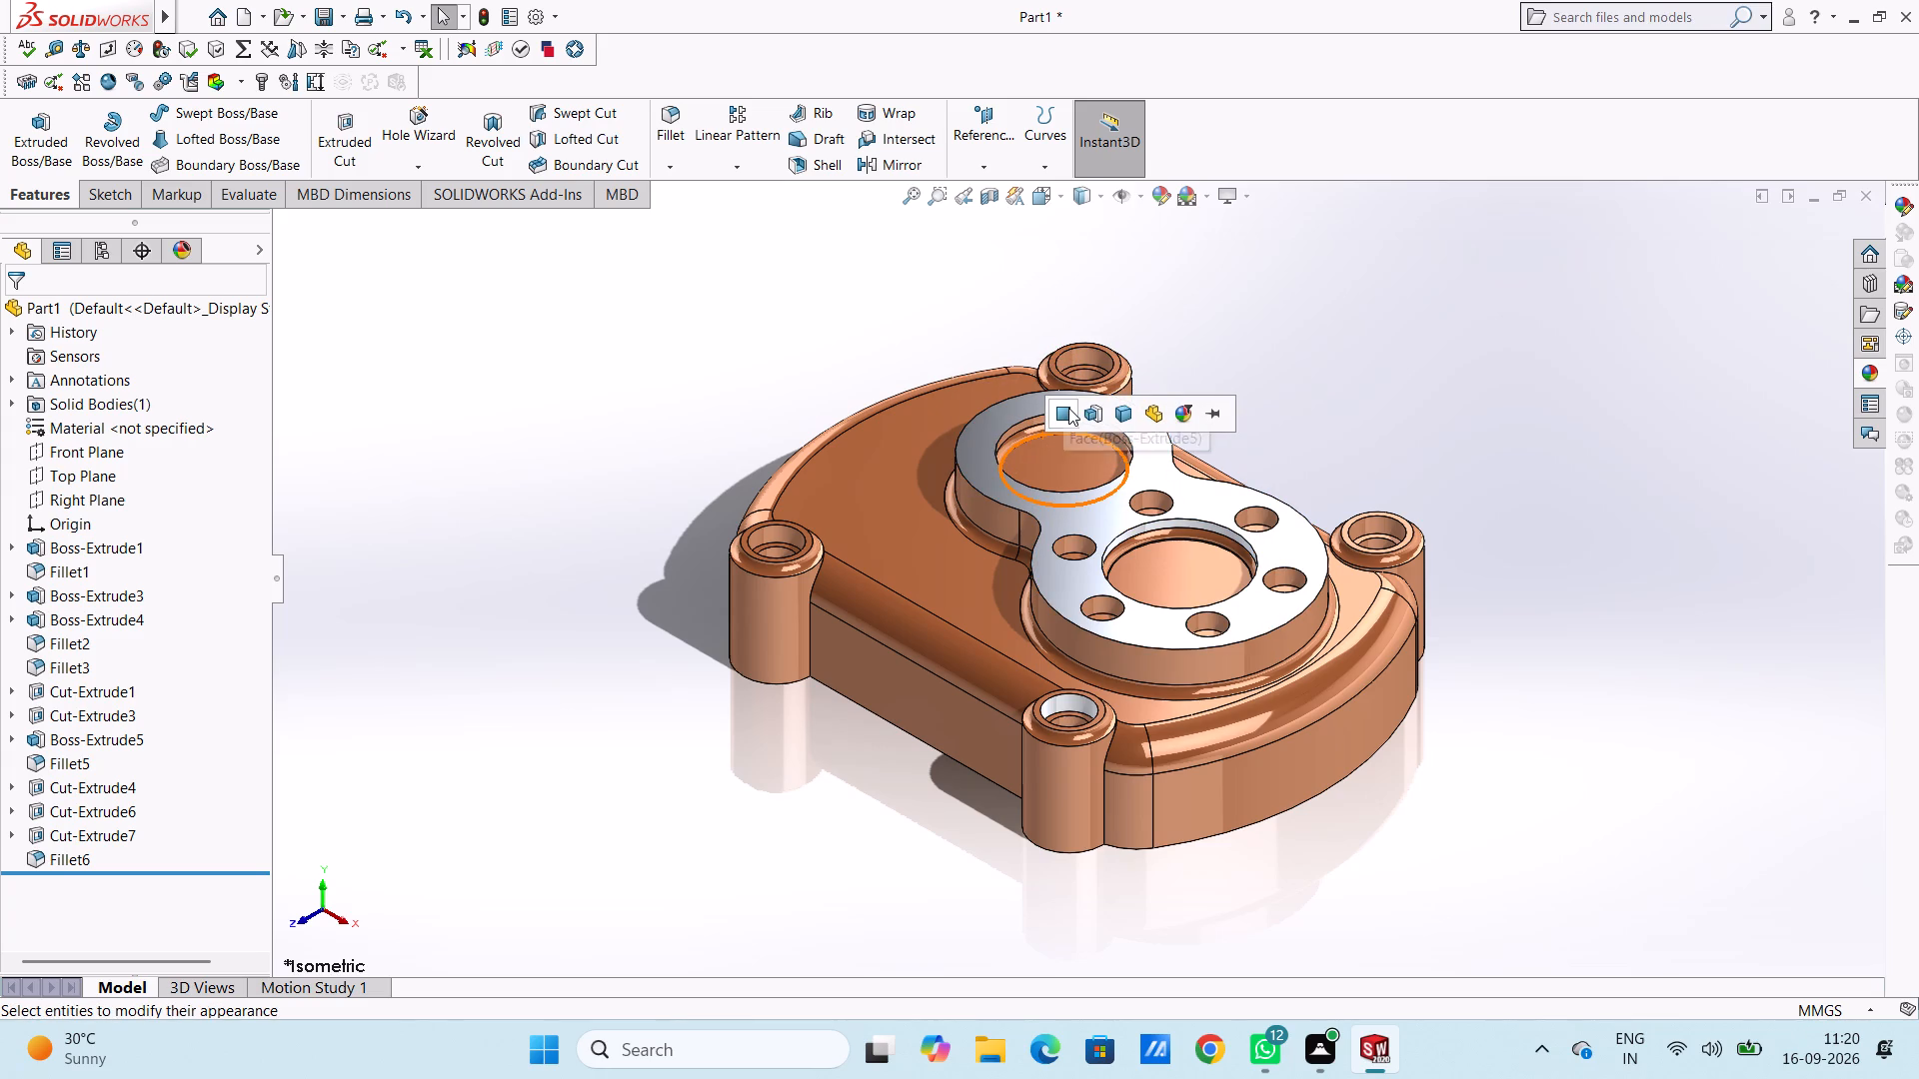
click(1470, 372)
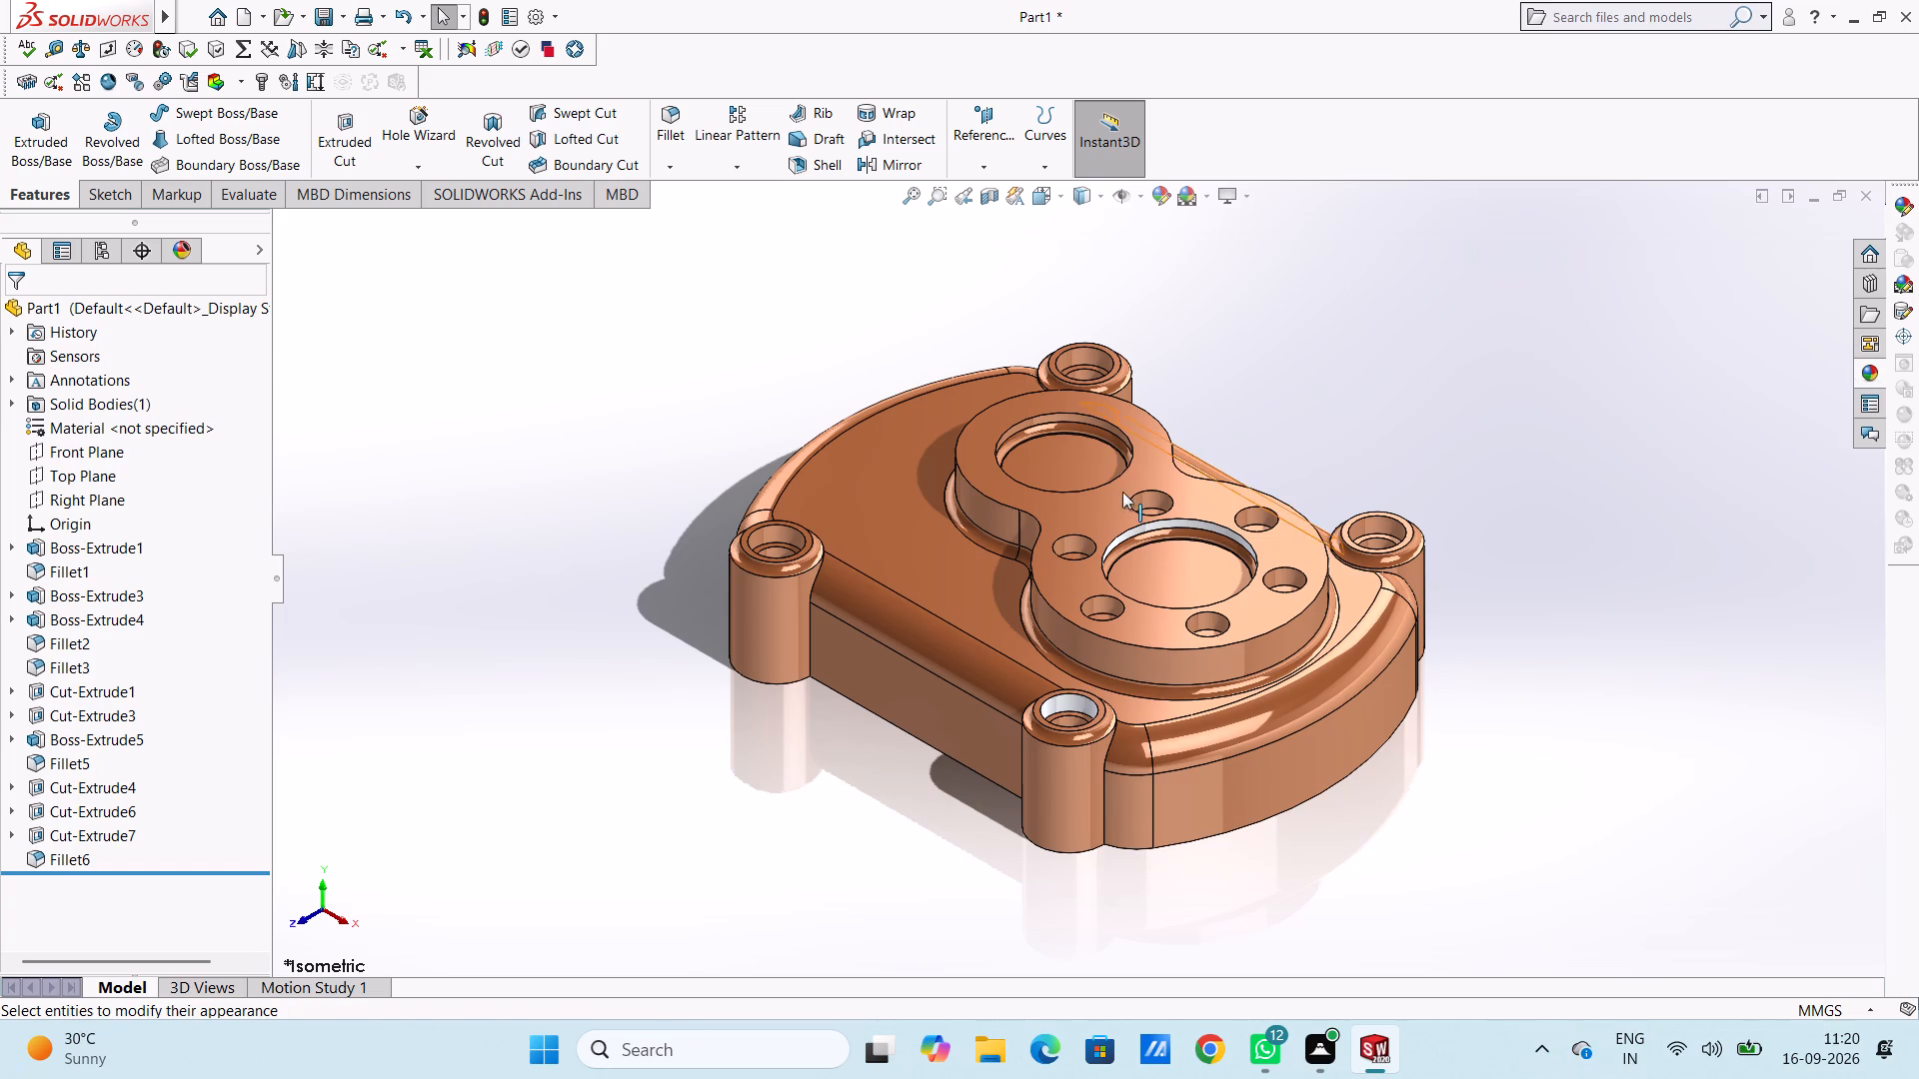
Apply the polished aluminum appearance to the upper wall face and the fillet face of the smaller recess in the raised boss.
scroll(1081, 426, down, 8)
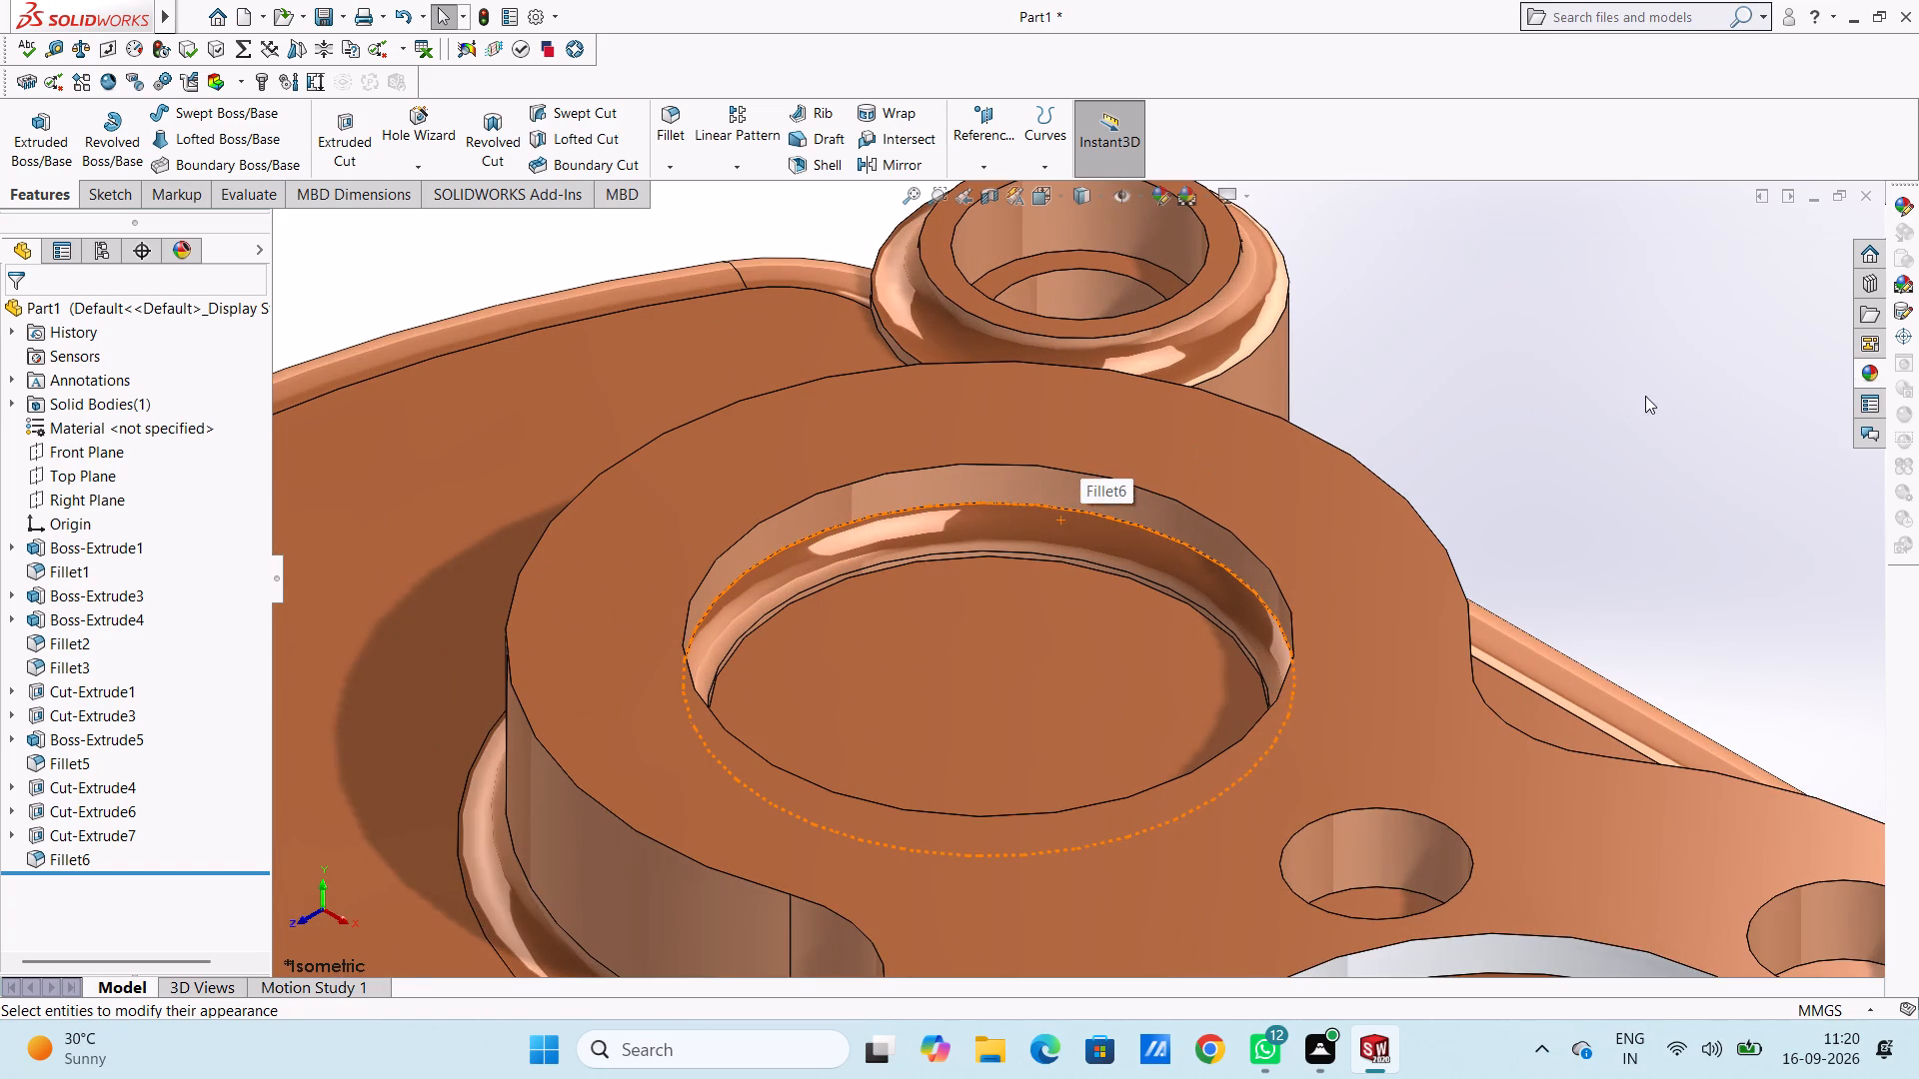
click(1876, 379)
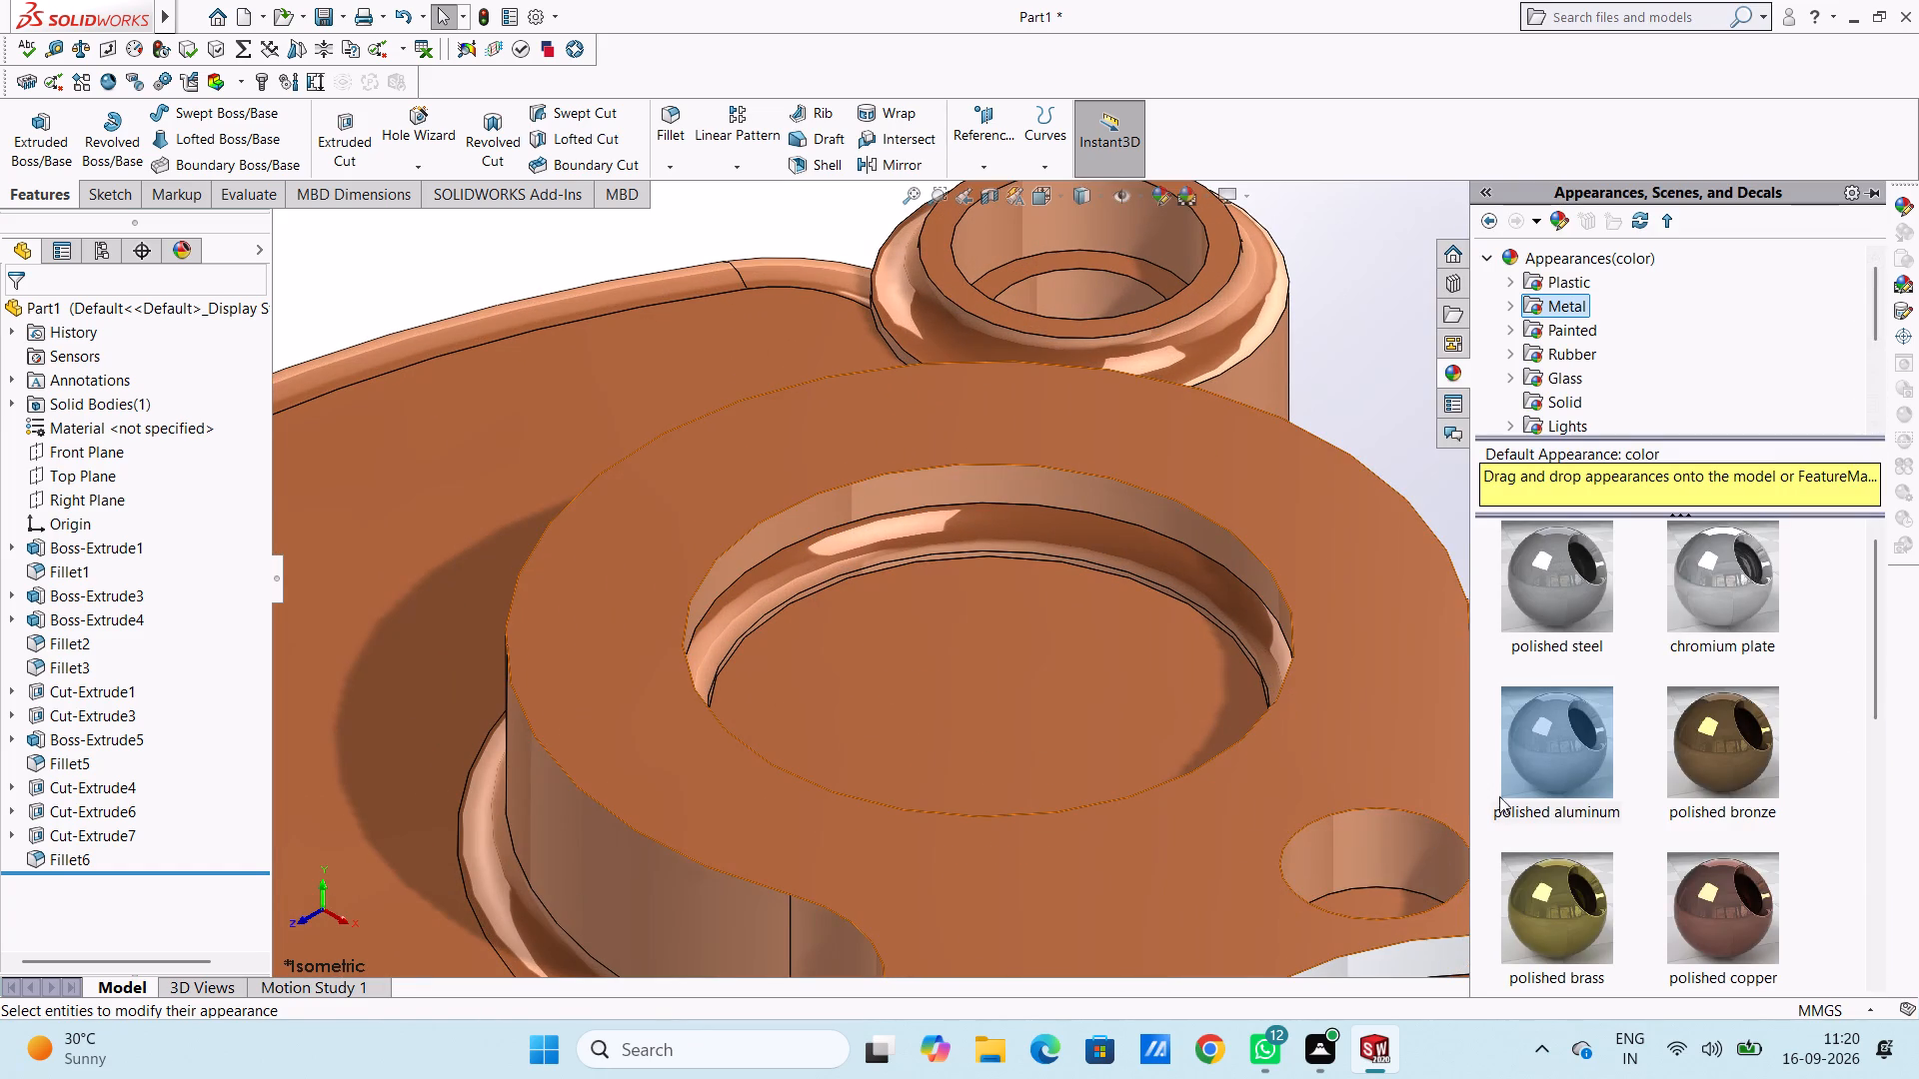
drag(1542, 731, 902, 560)
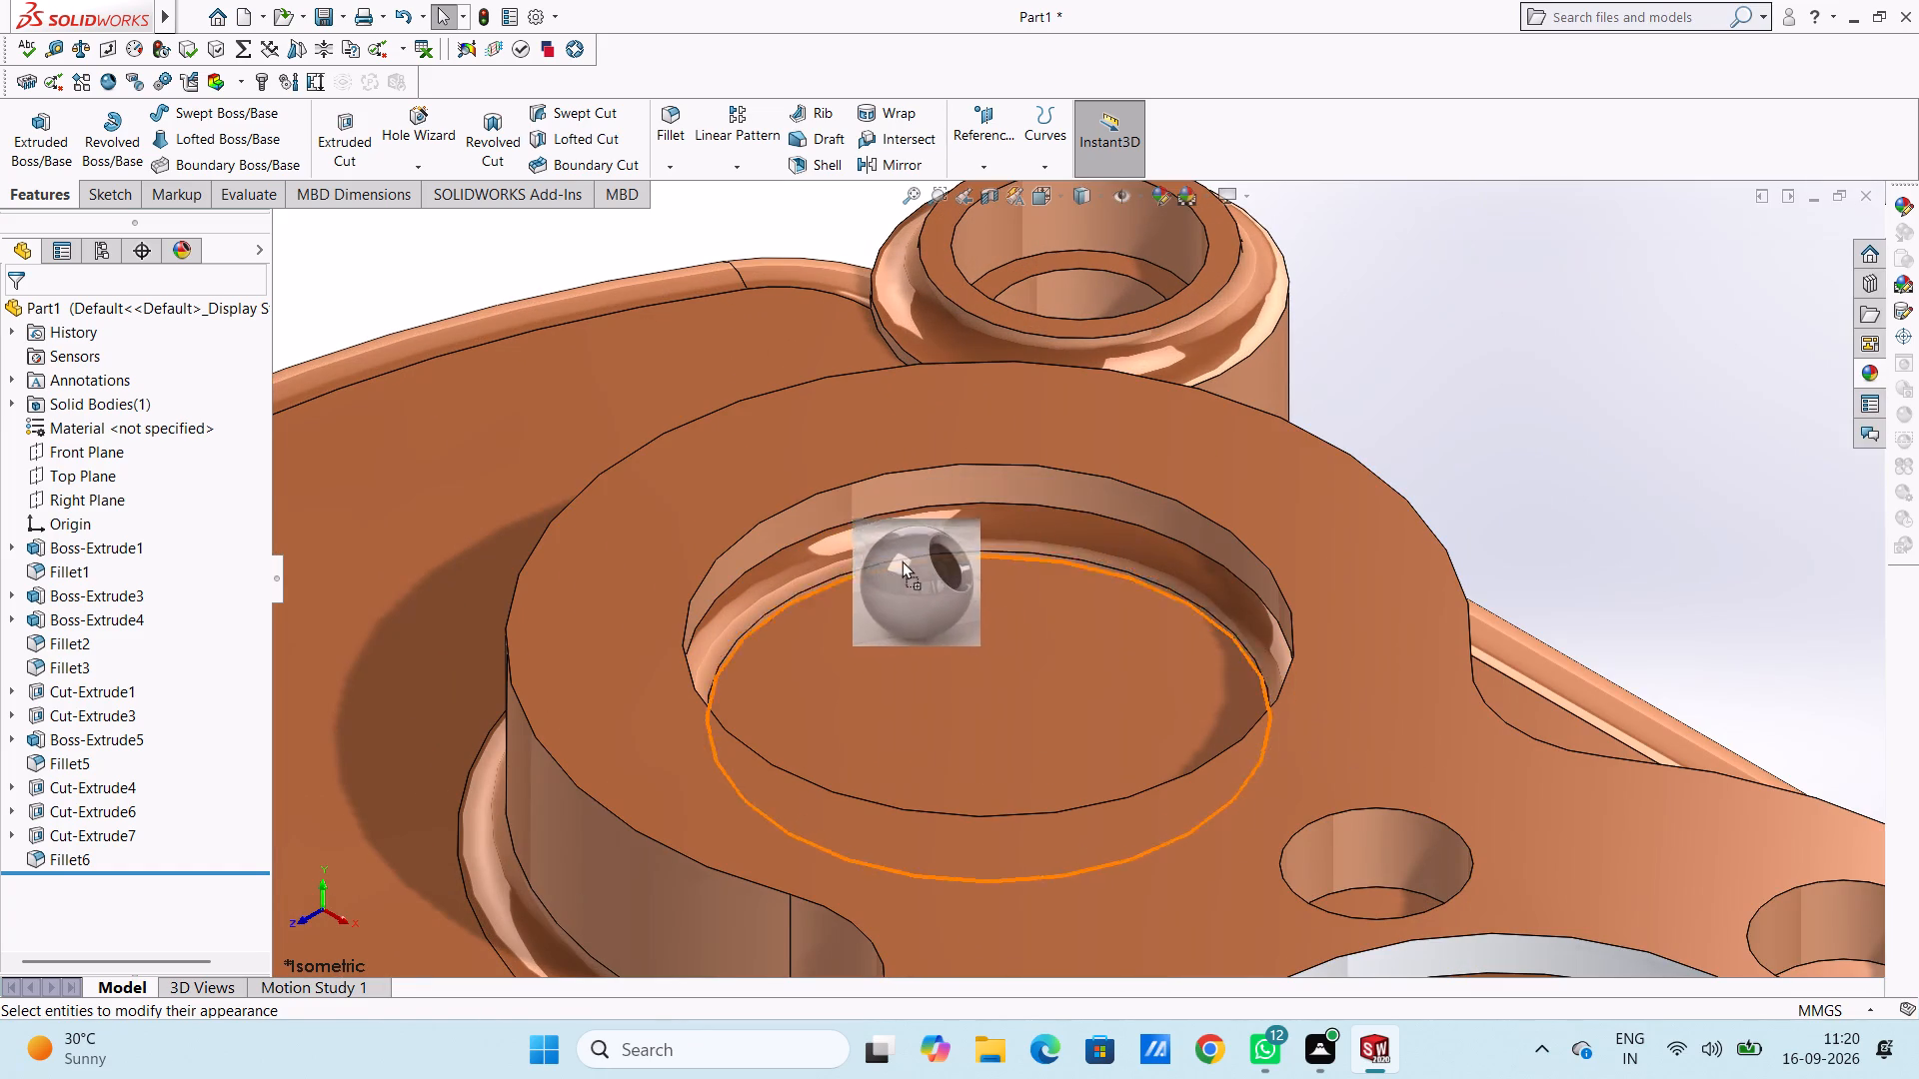
drag(902, 560, 823, 499)
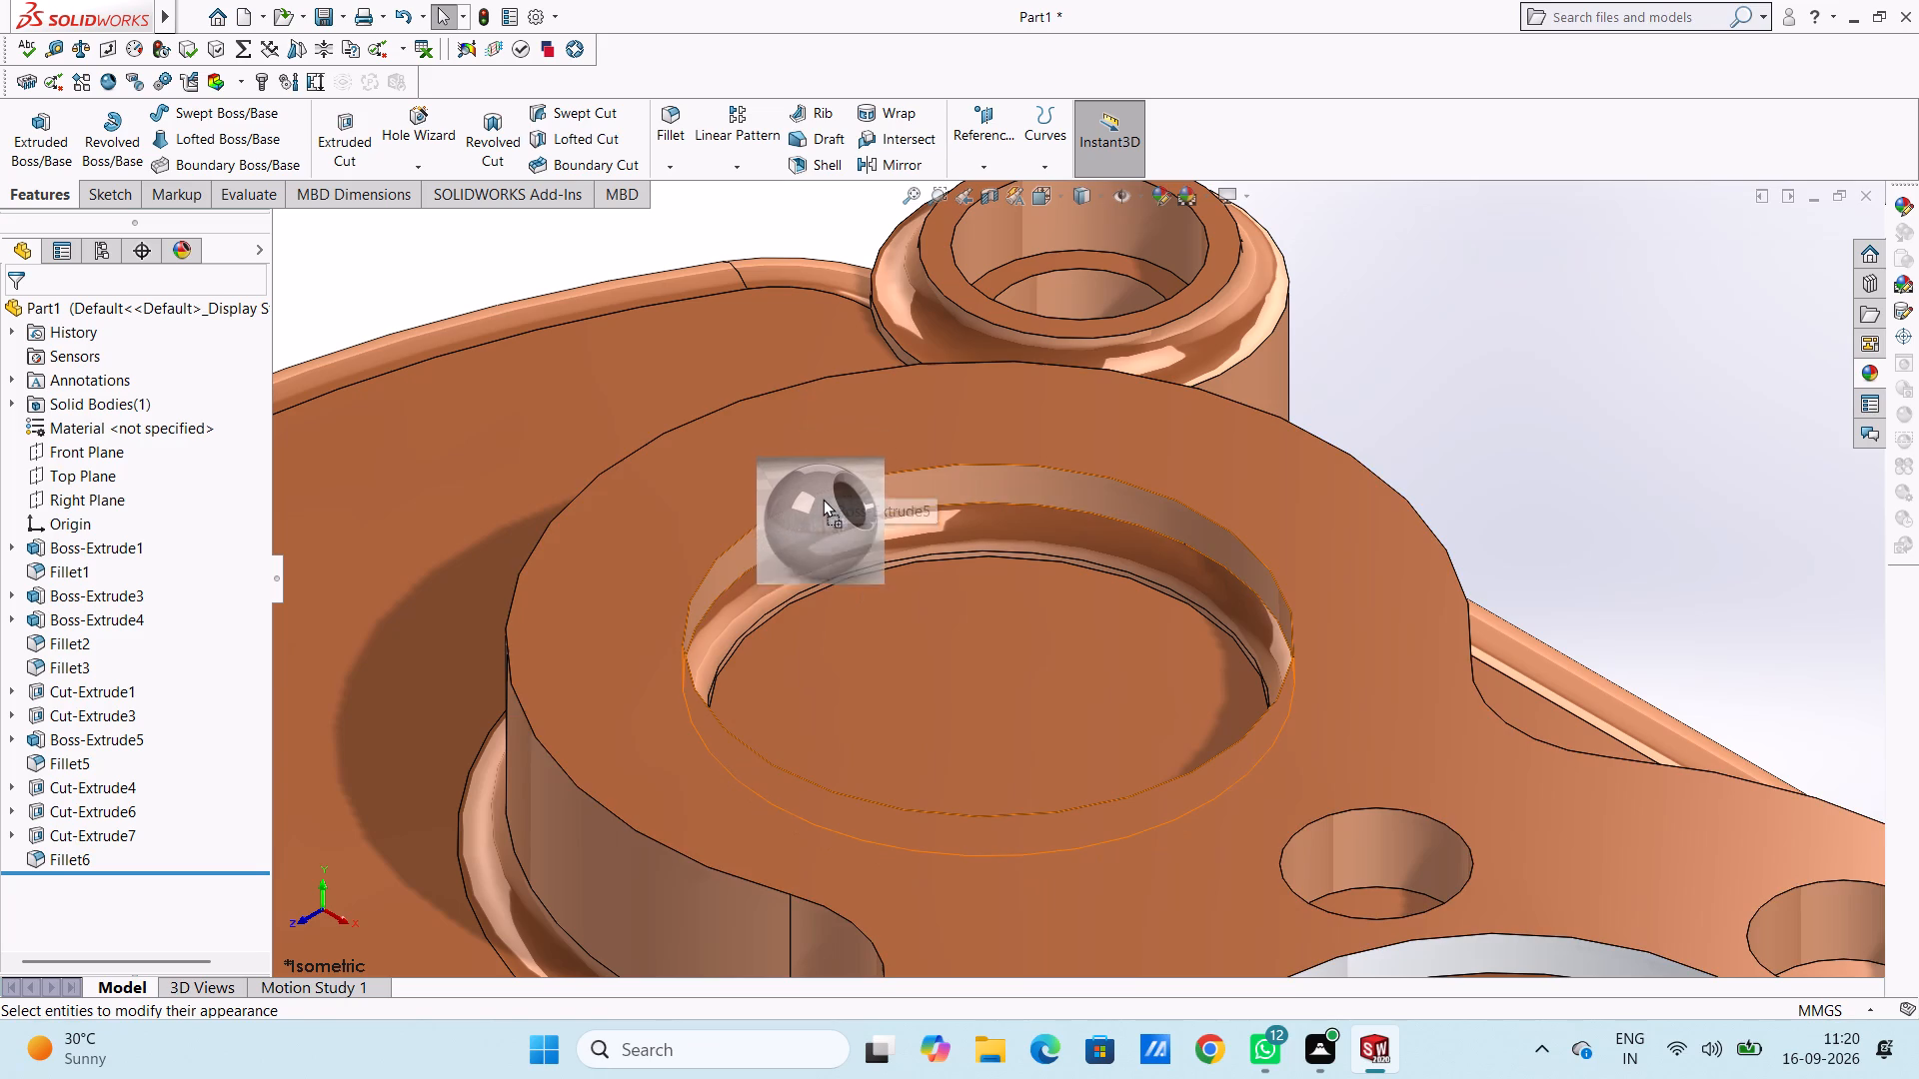
drag(823, 499, 822, 510)
click(821, 510)
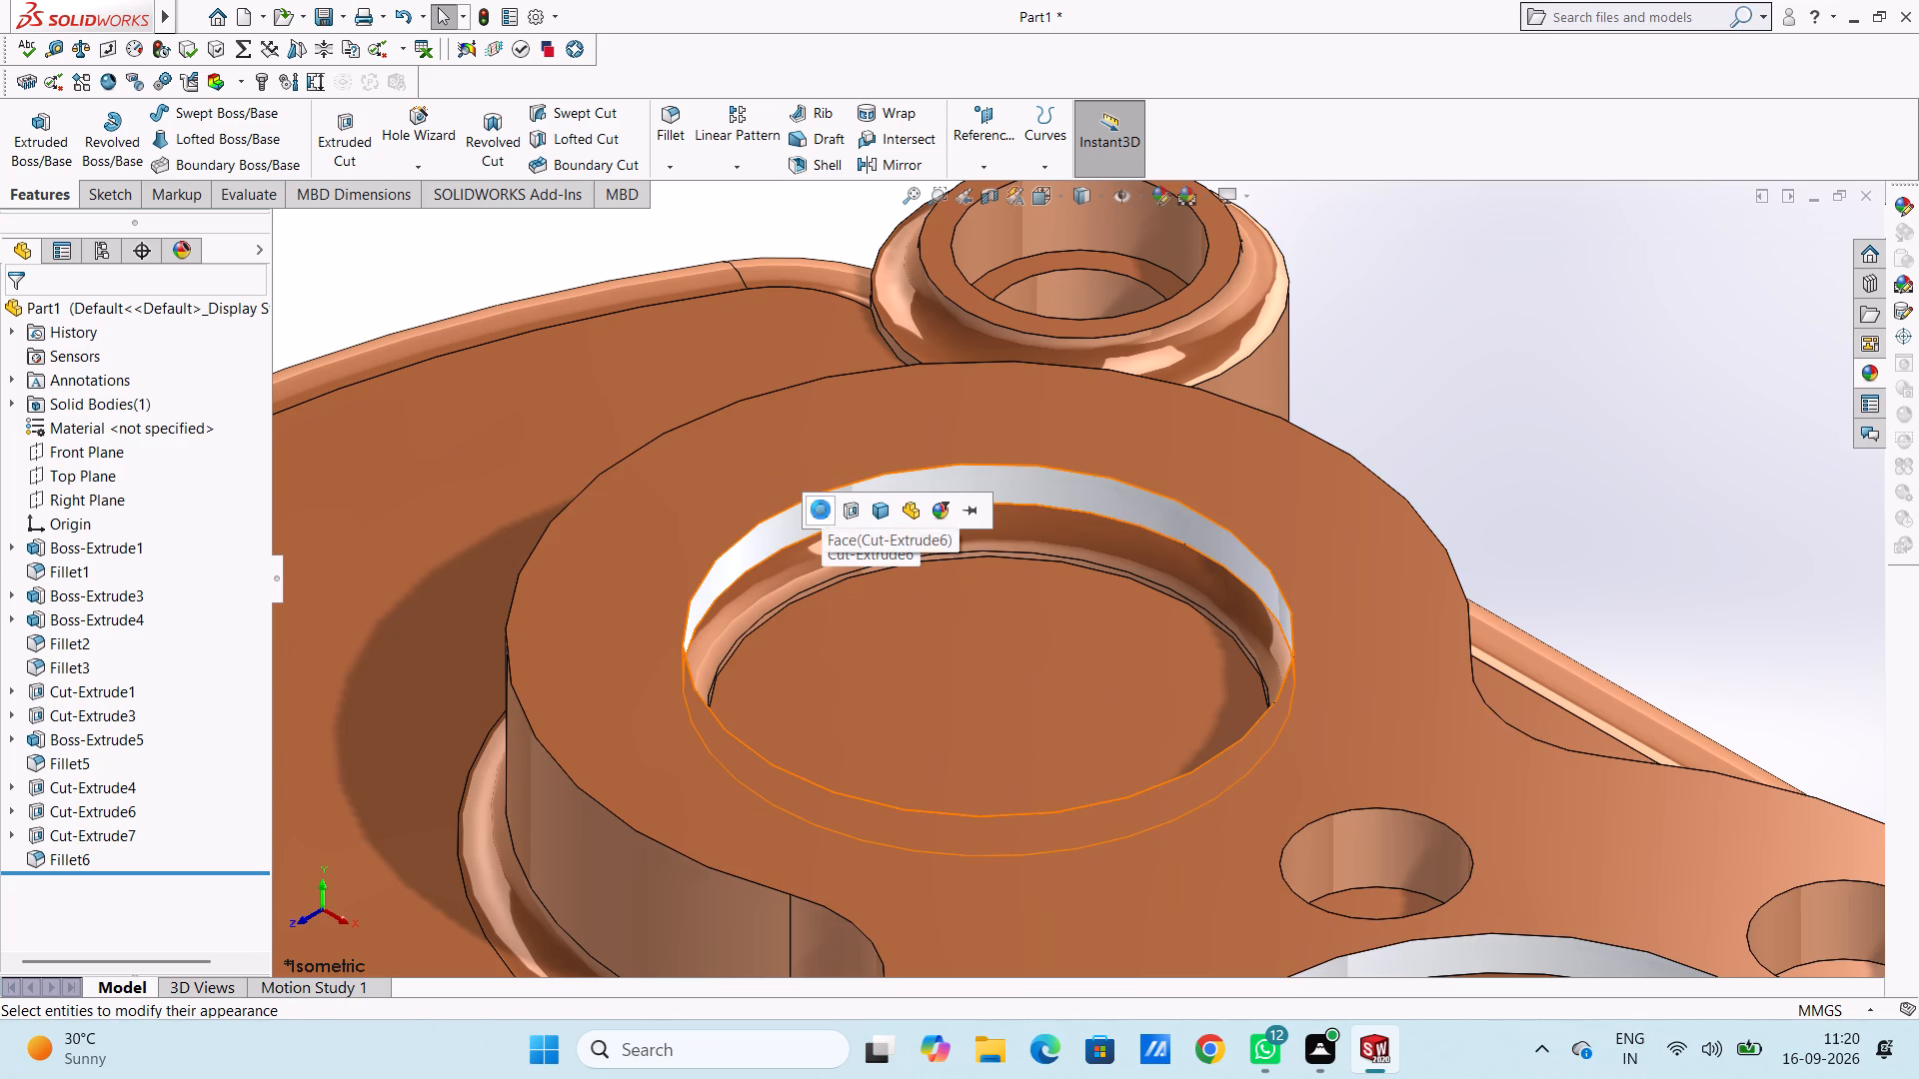
click(1864, 371)
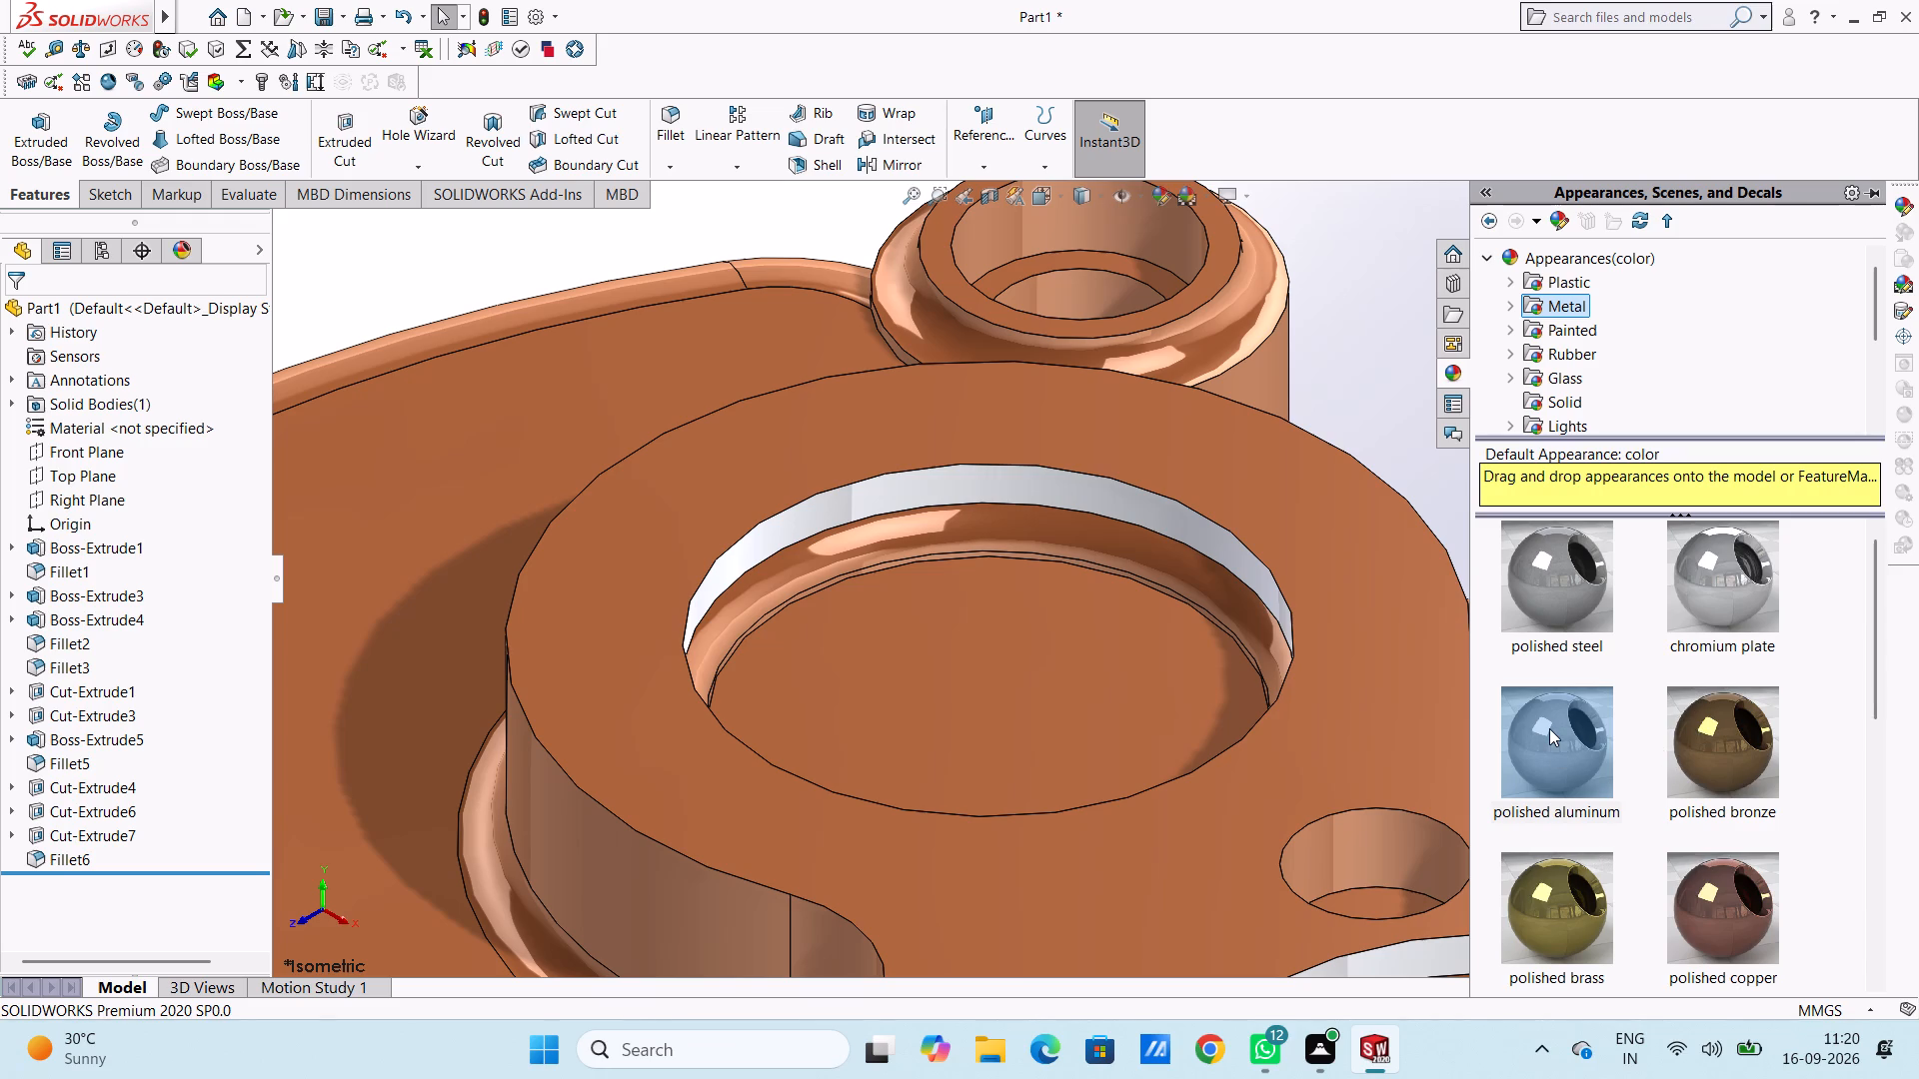
drag(1550, 732, 1042, 639)
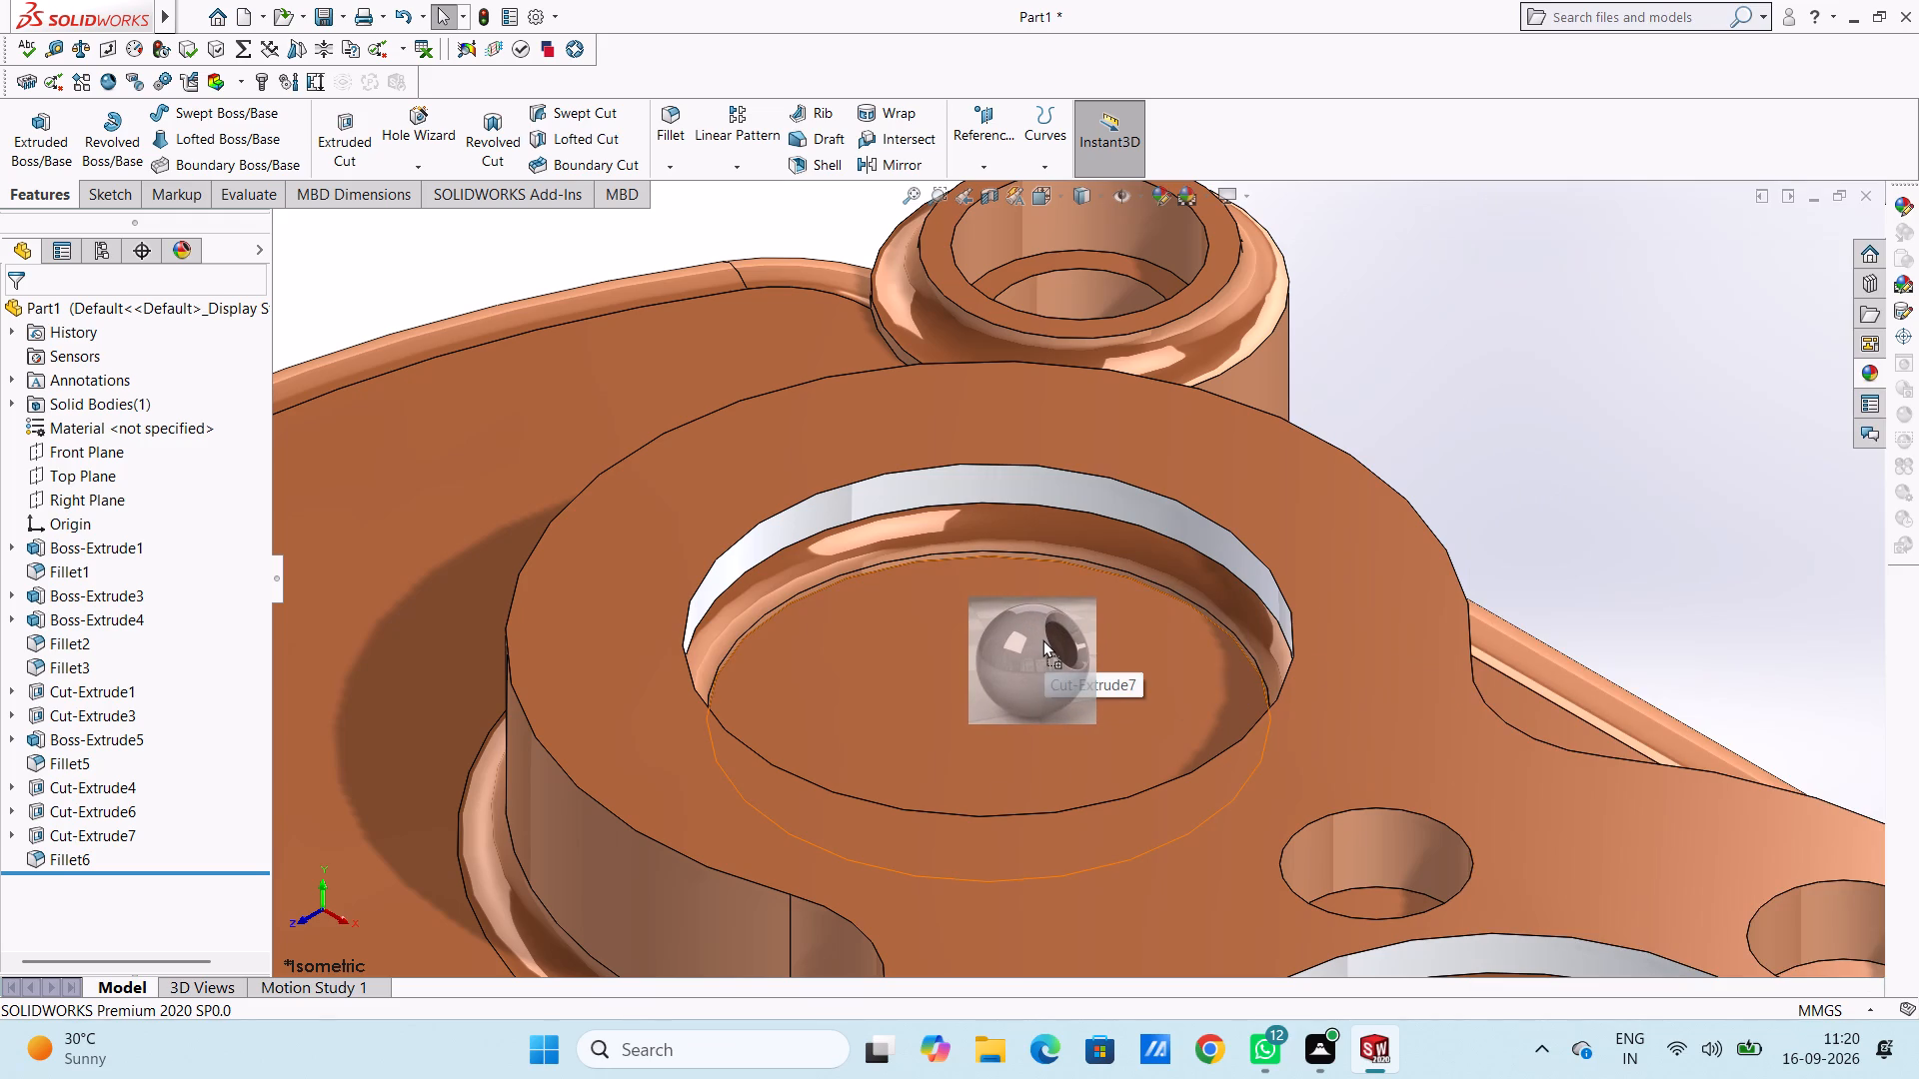
drag(1042, 639, 984, 508)
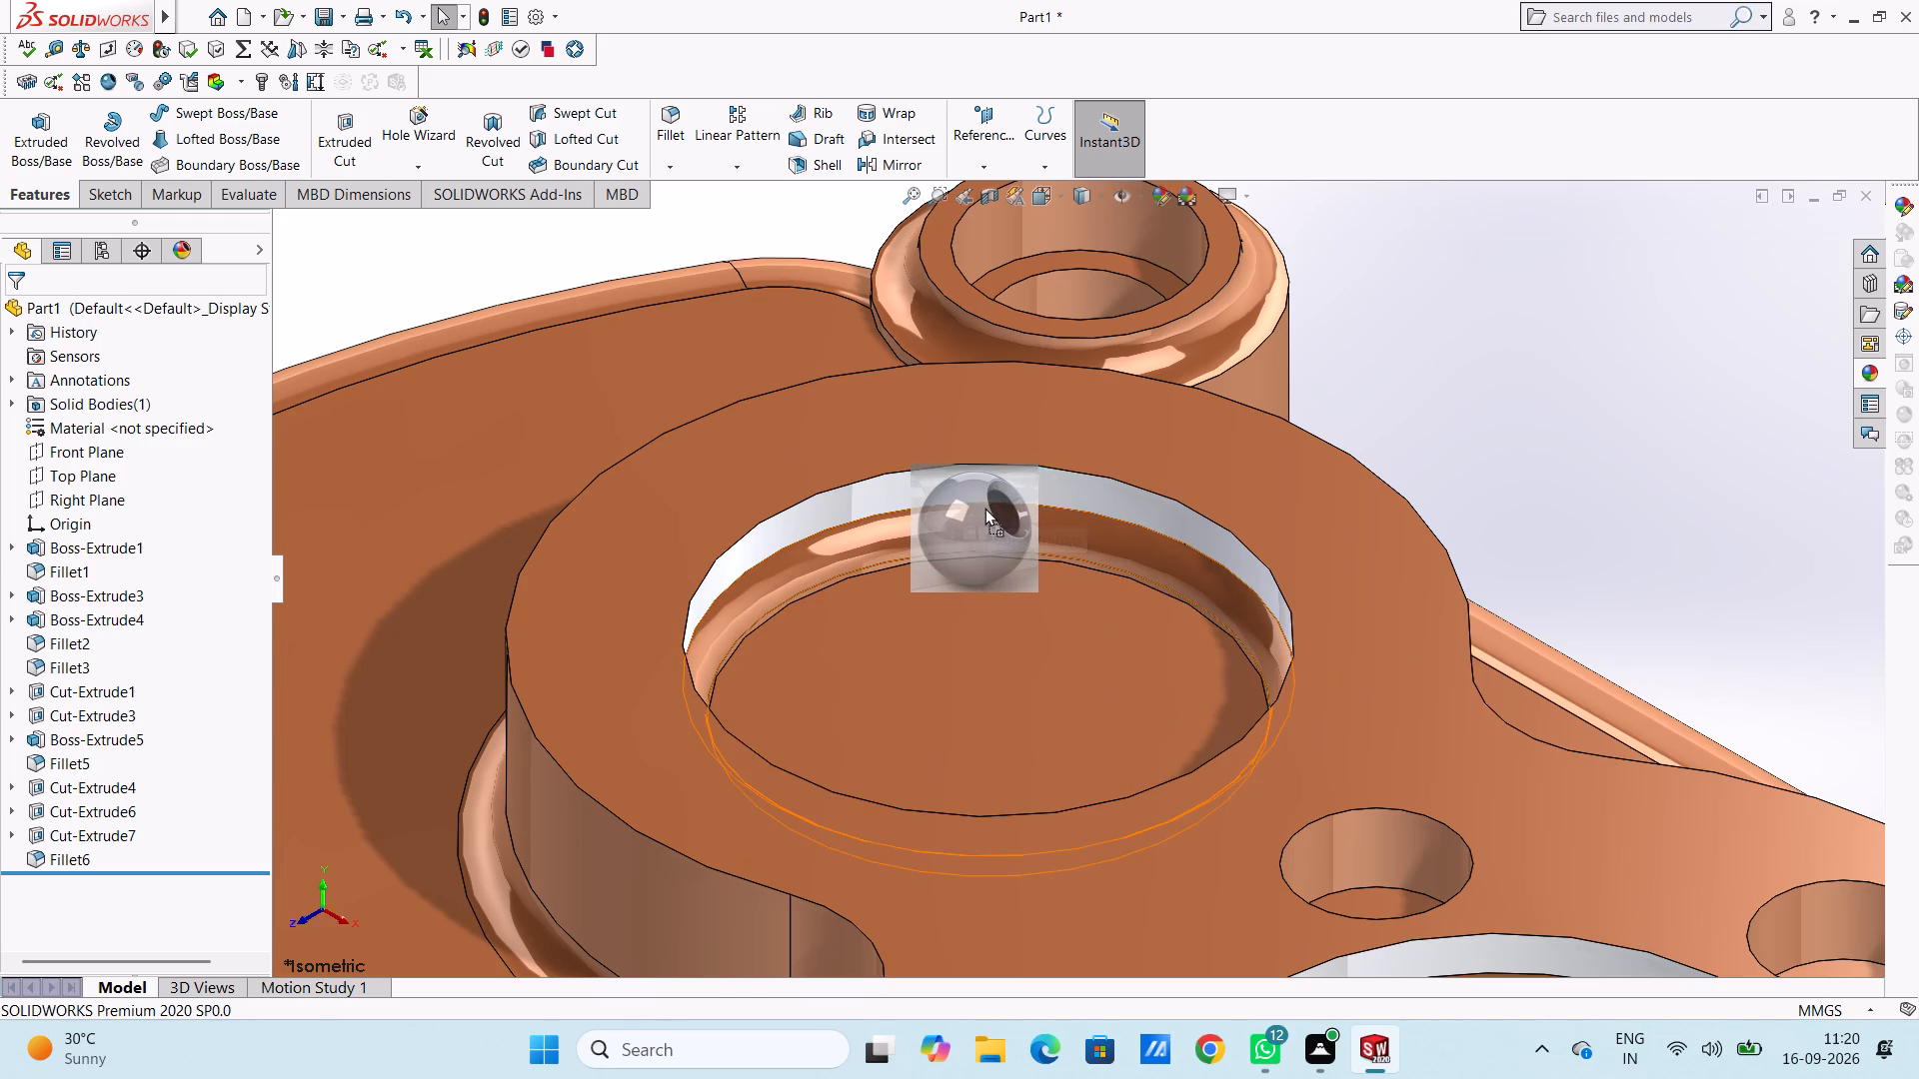
drag(984, 508, 983, 508)
click(983, 507)
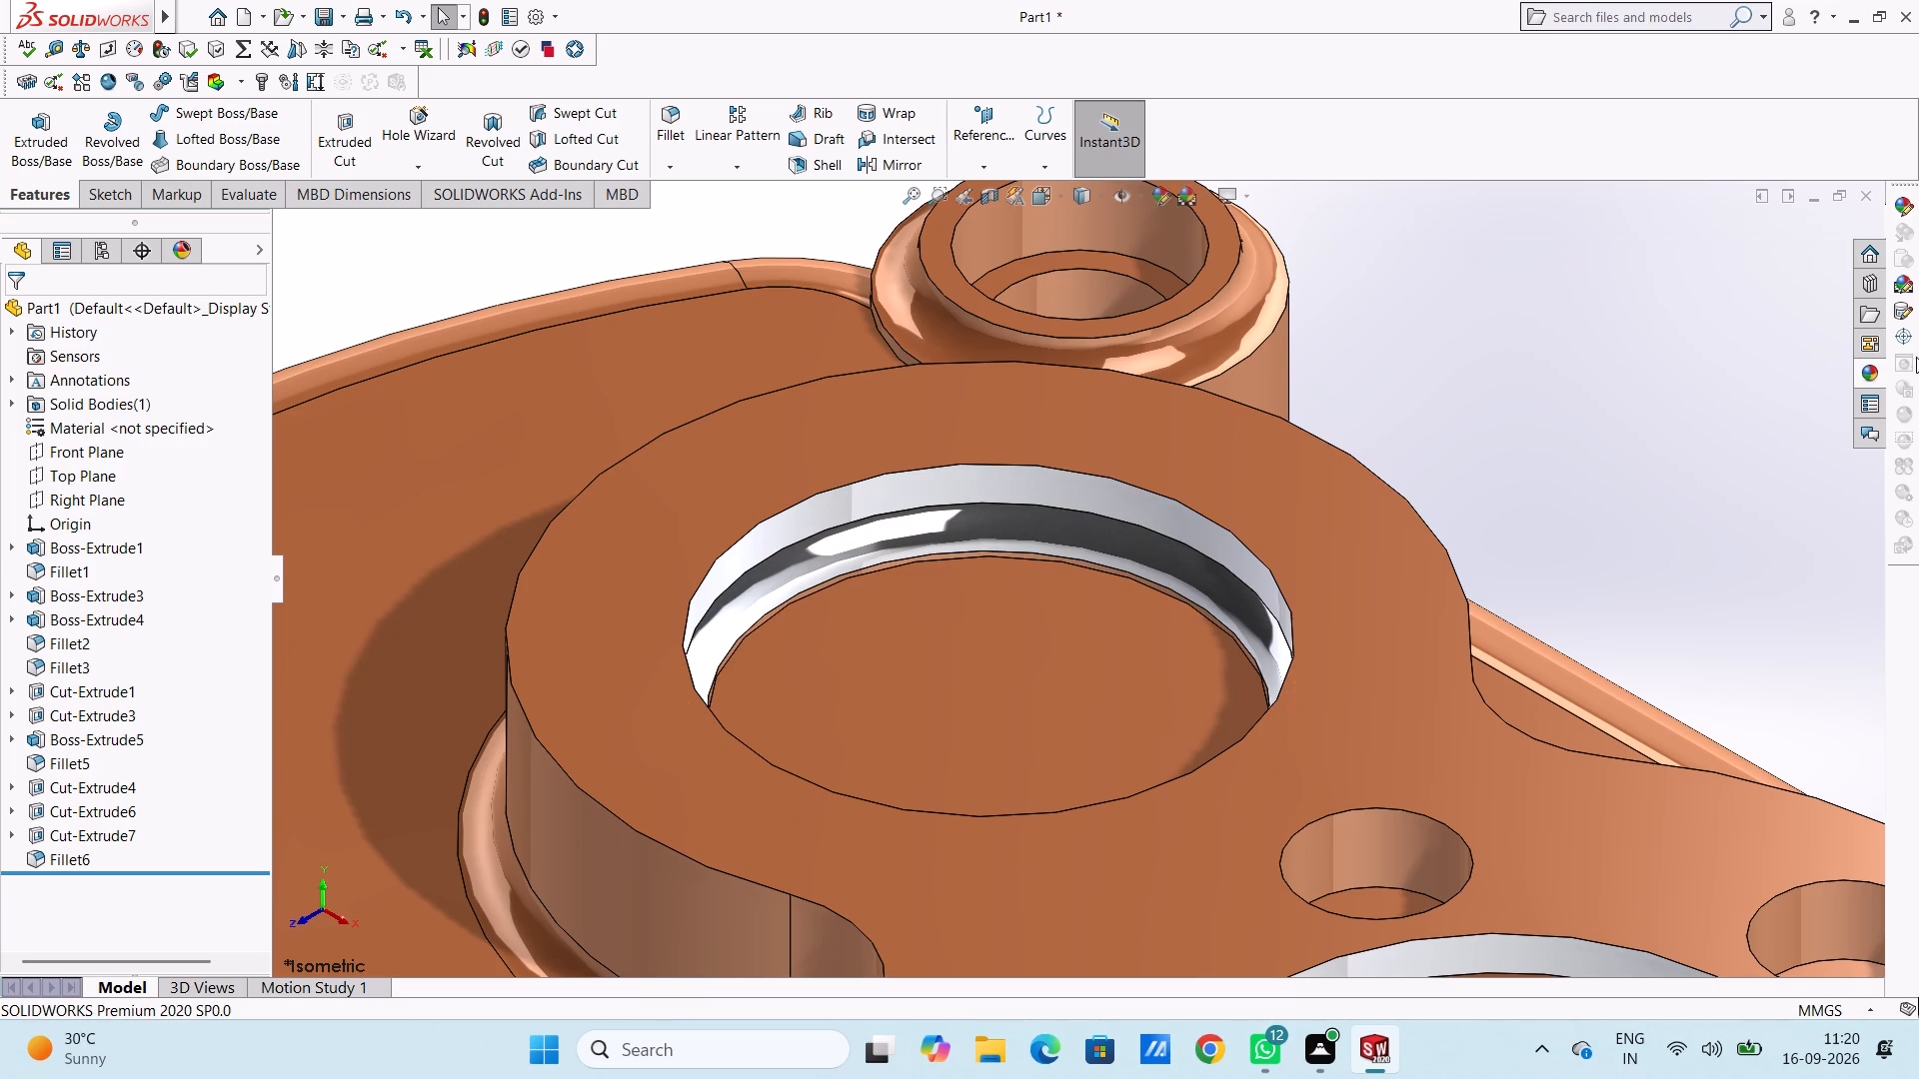
Apply the polished aluminum appearance to the counterbore wall and the inner hole wall of the rear corner boss beside the smaller recess.
click(1868, 374)
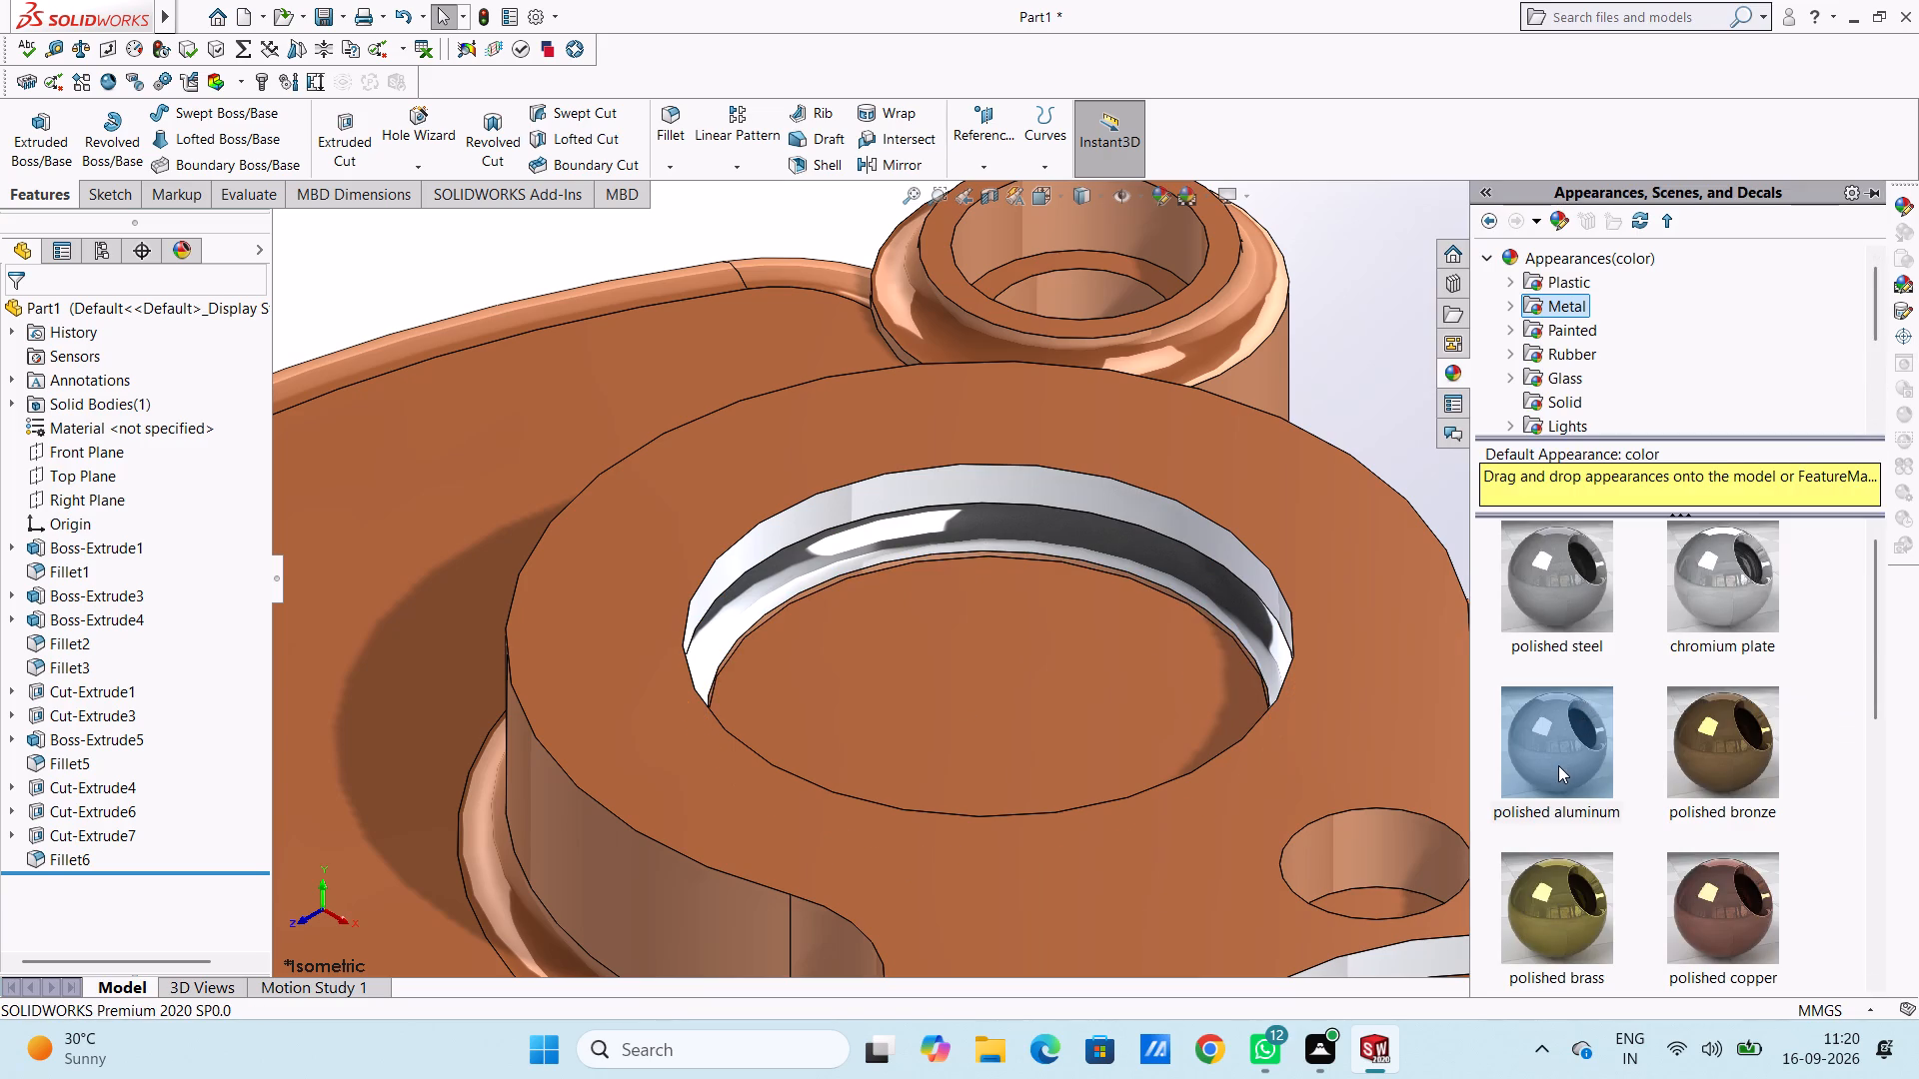
drag(1558, 763, 1068, 247)
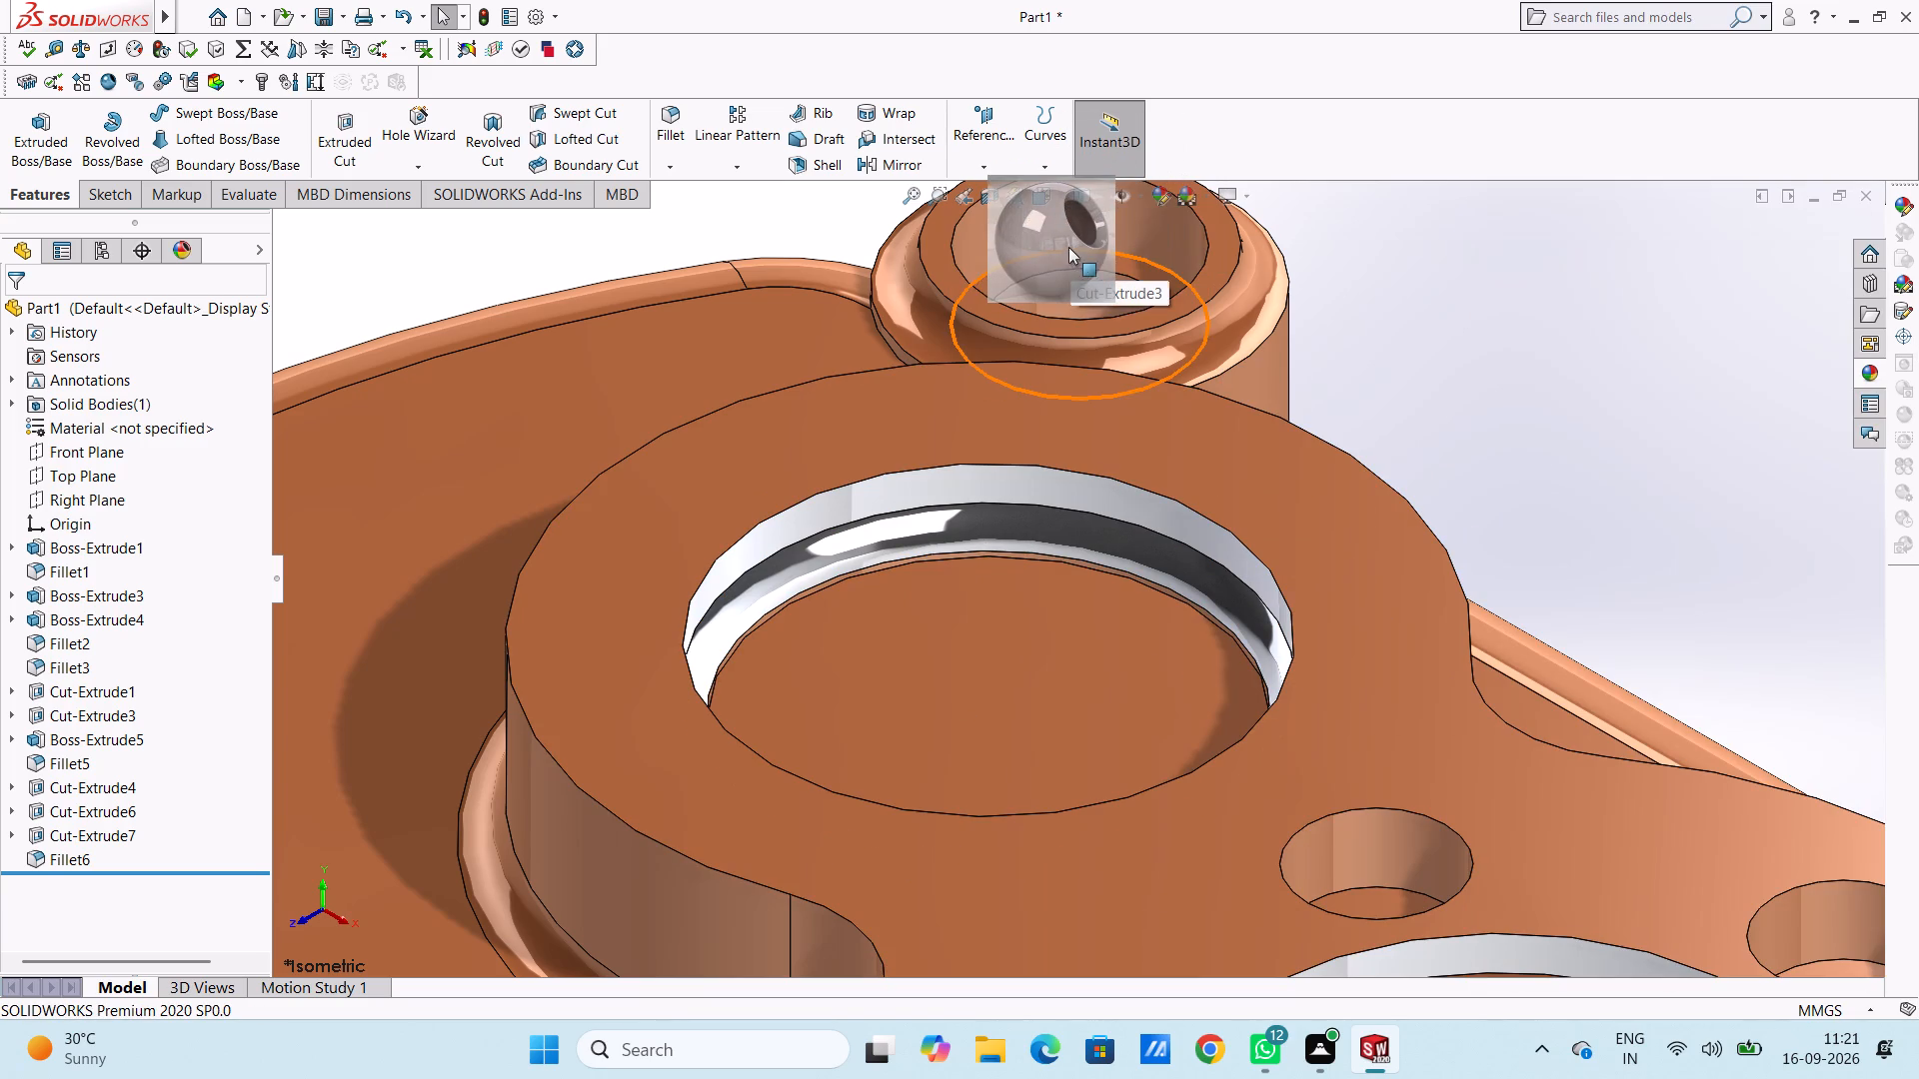
drag(1068, 247, 1068, 236)
click(1067, 236)
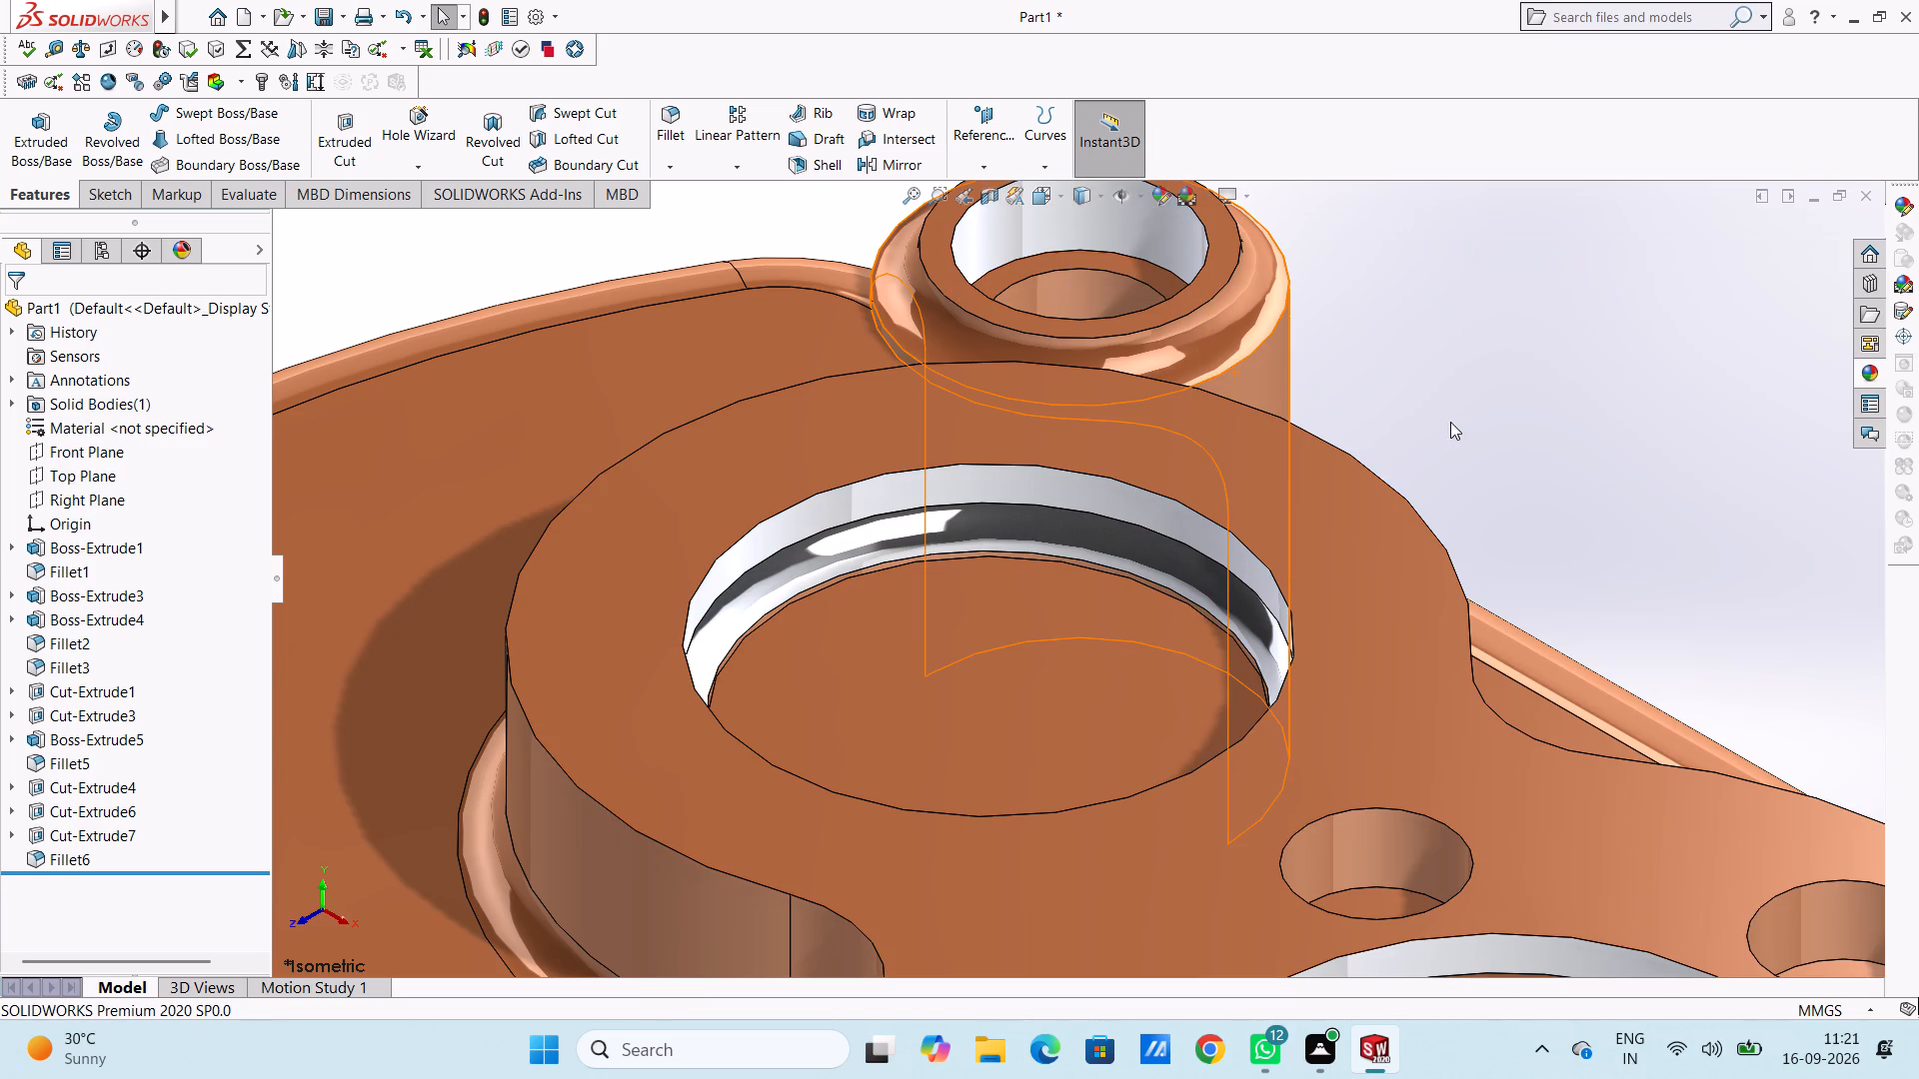
click(1864, 372)
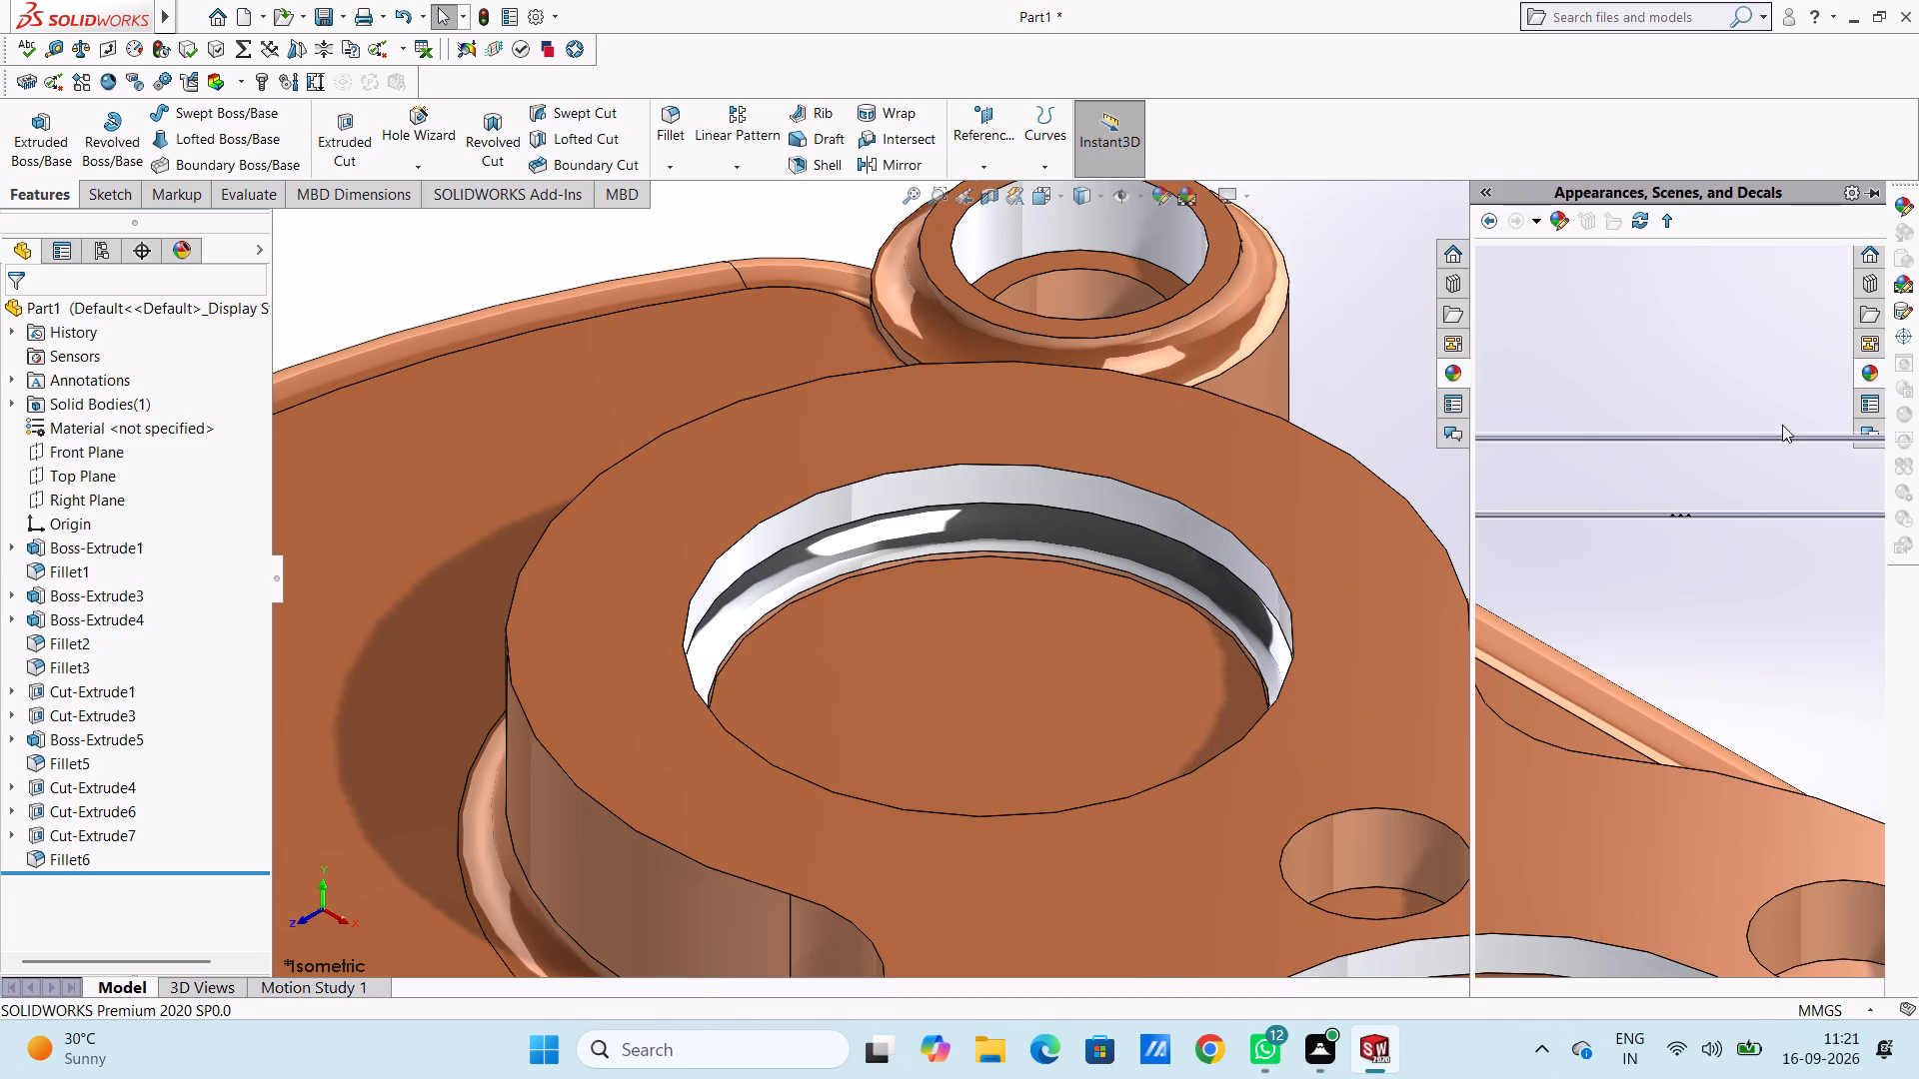
drag(1526, 723, 1068, 270)
click(1067, 270)
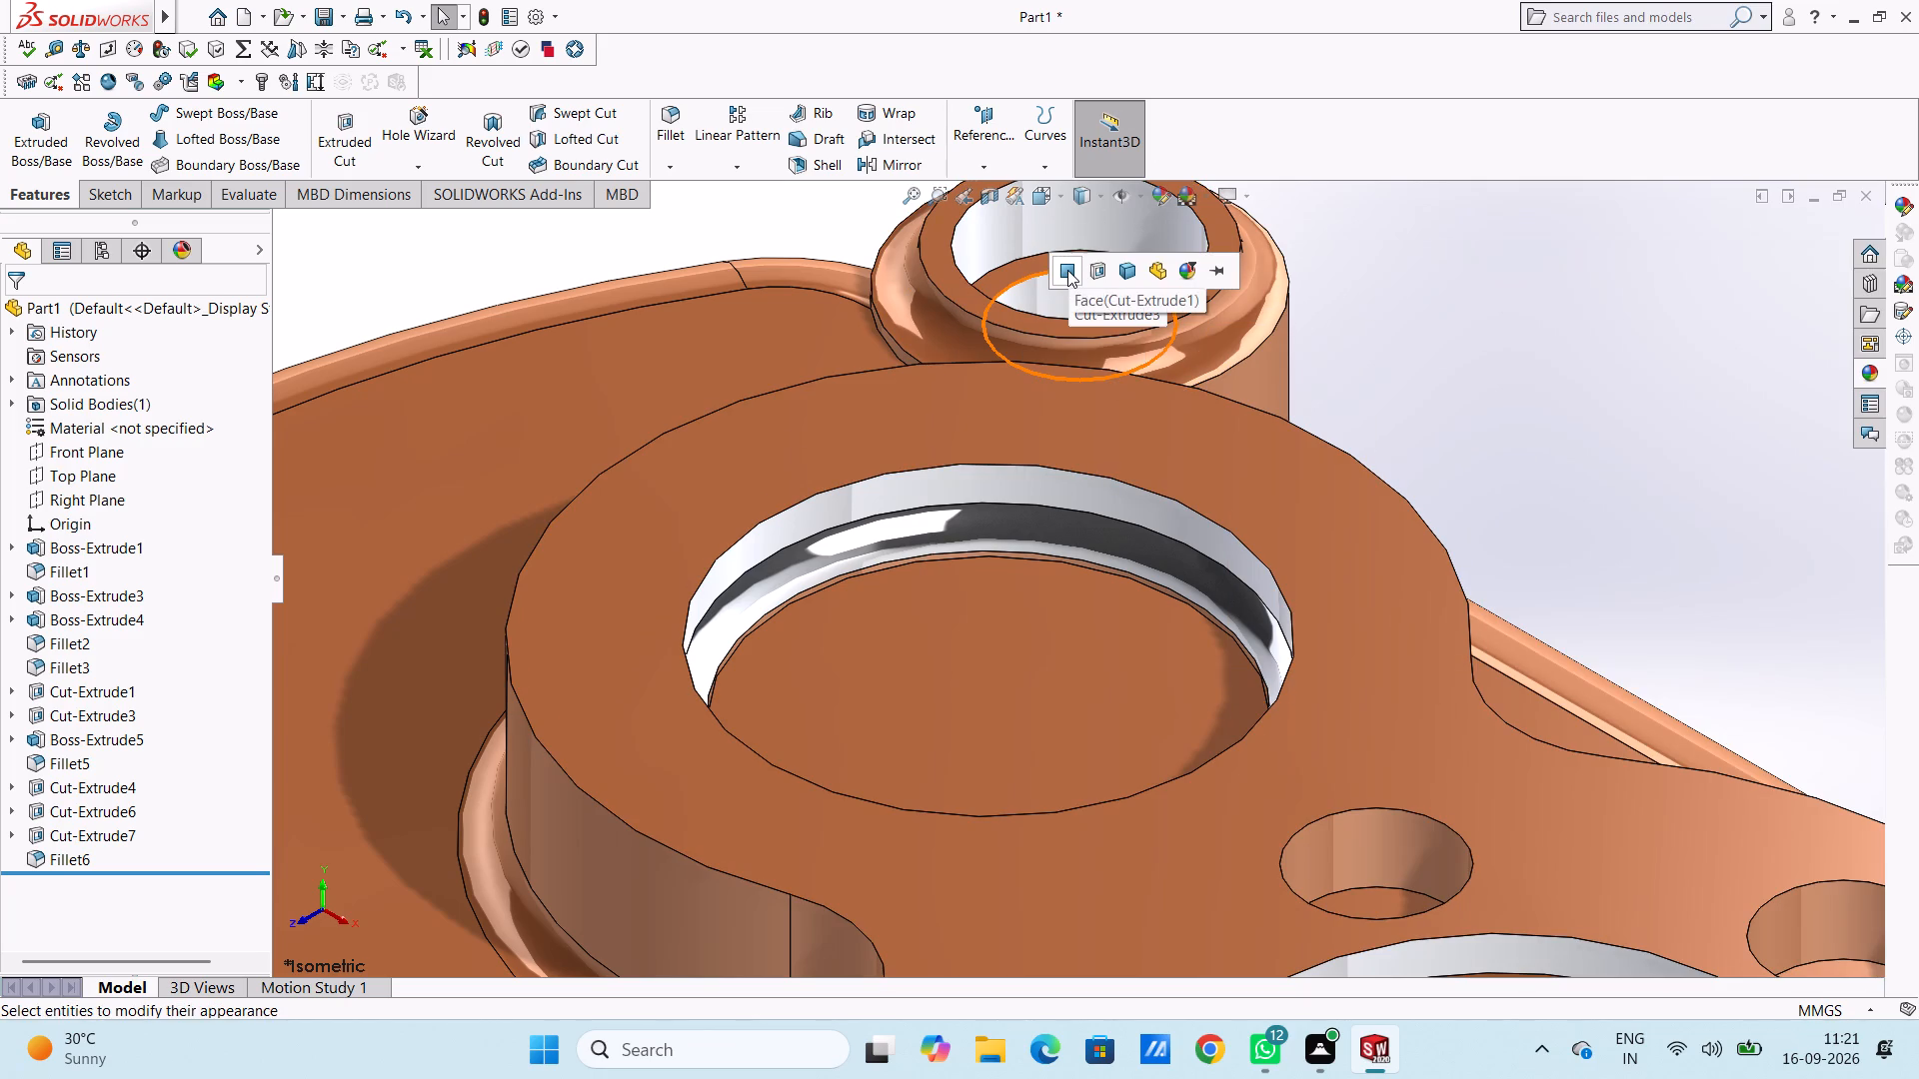
Apply the polished aluminum appearance to the upper wall face and the fillet face of the larger recess in the raised boss.
scroll(1075, 596, down, 2)
scroll(1066, 587, up, 2)
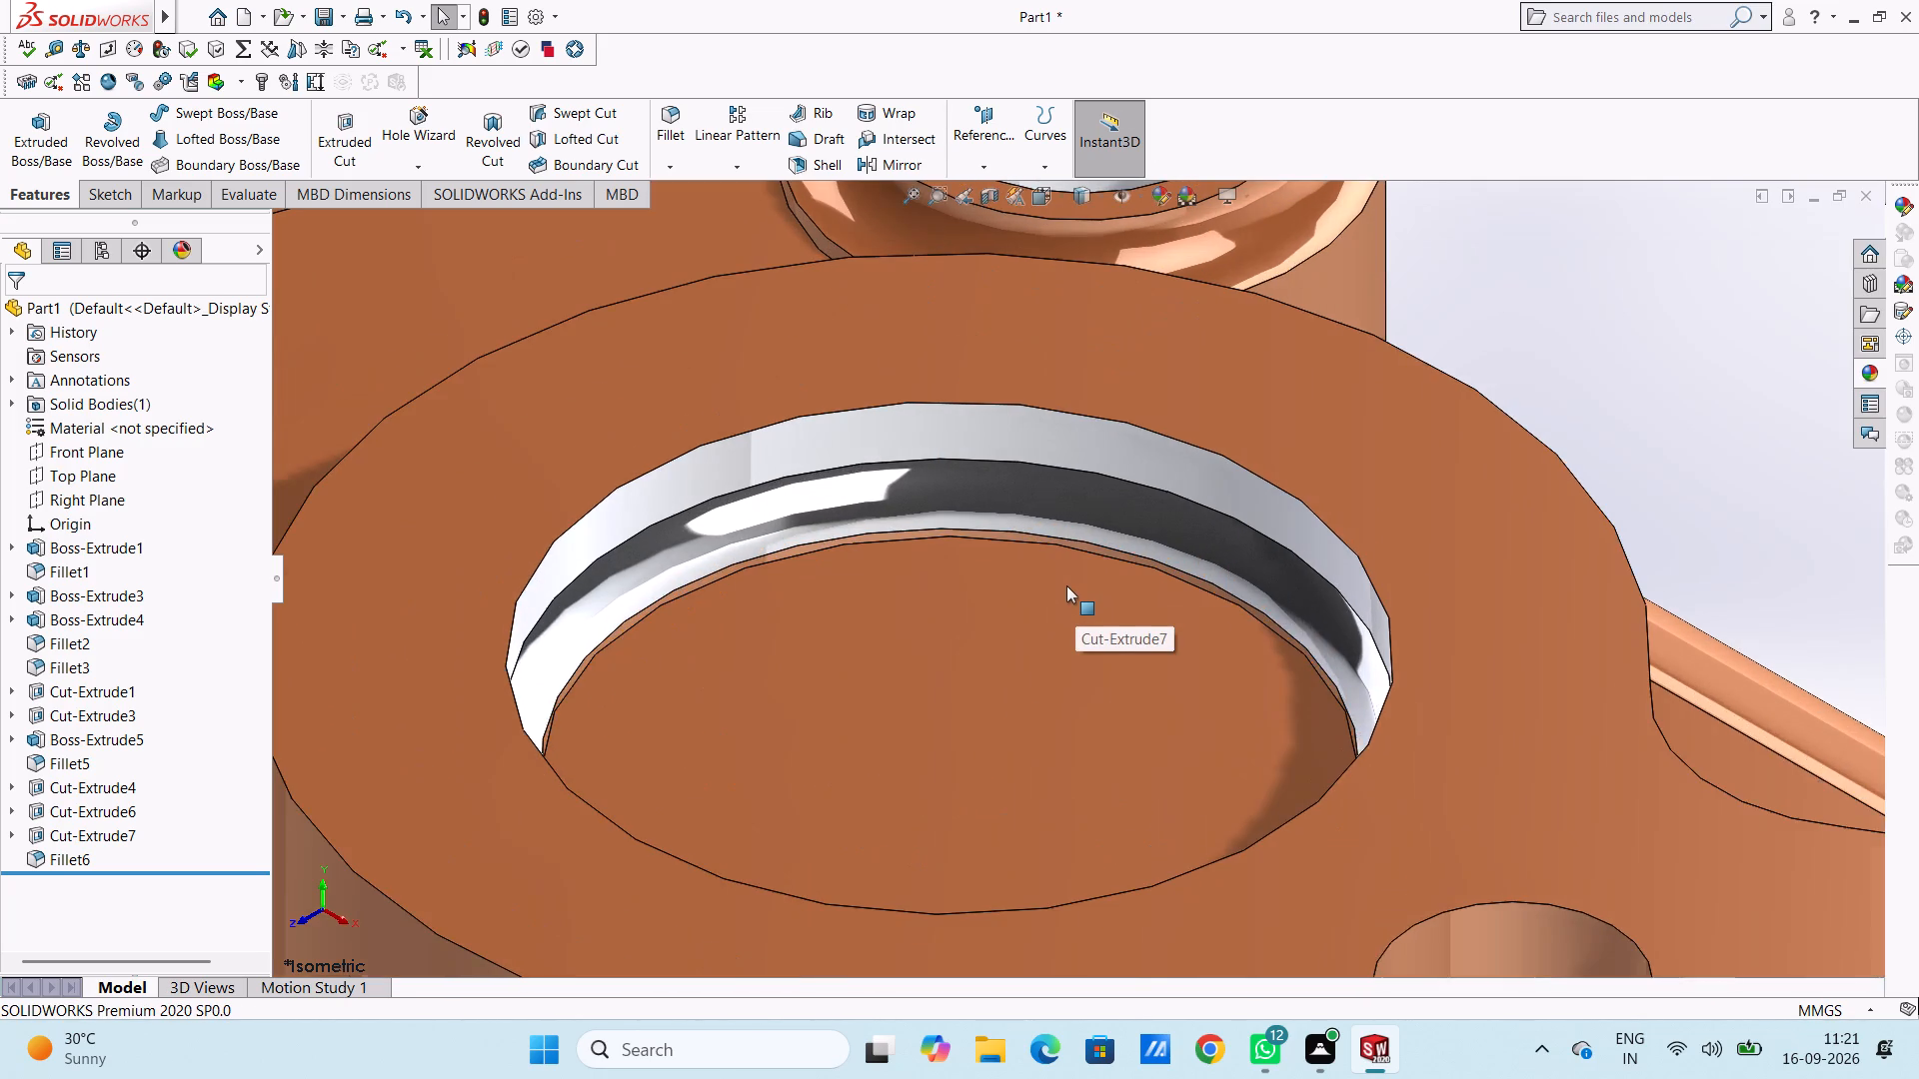
scroll(1066, 585, up, 6)
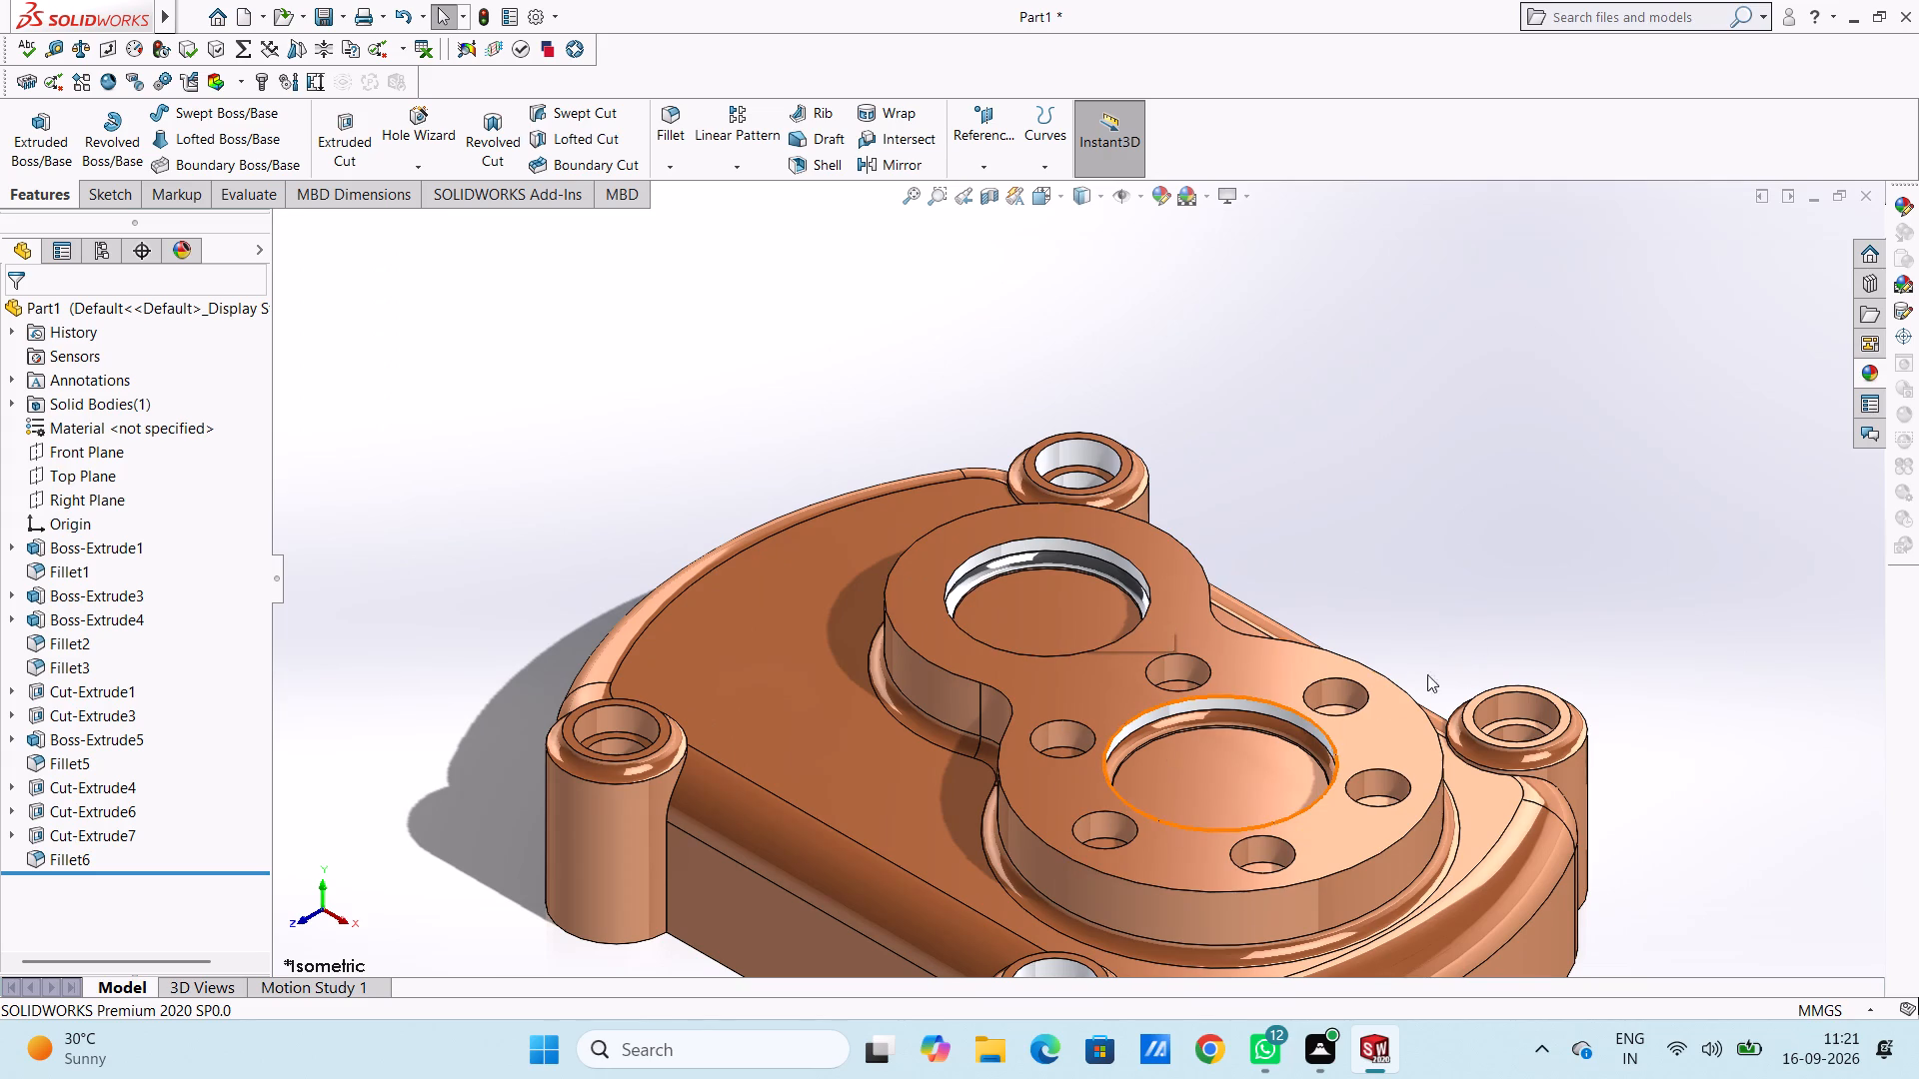
scroll(1282, 786, down, 4)
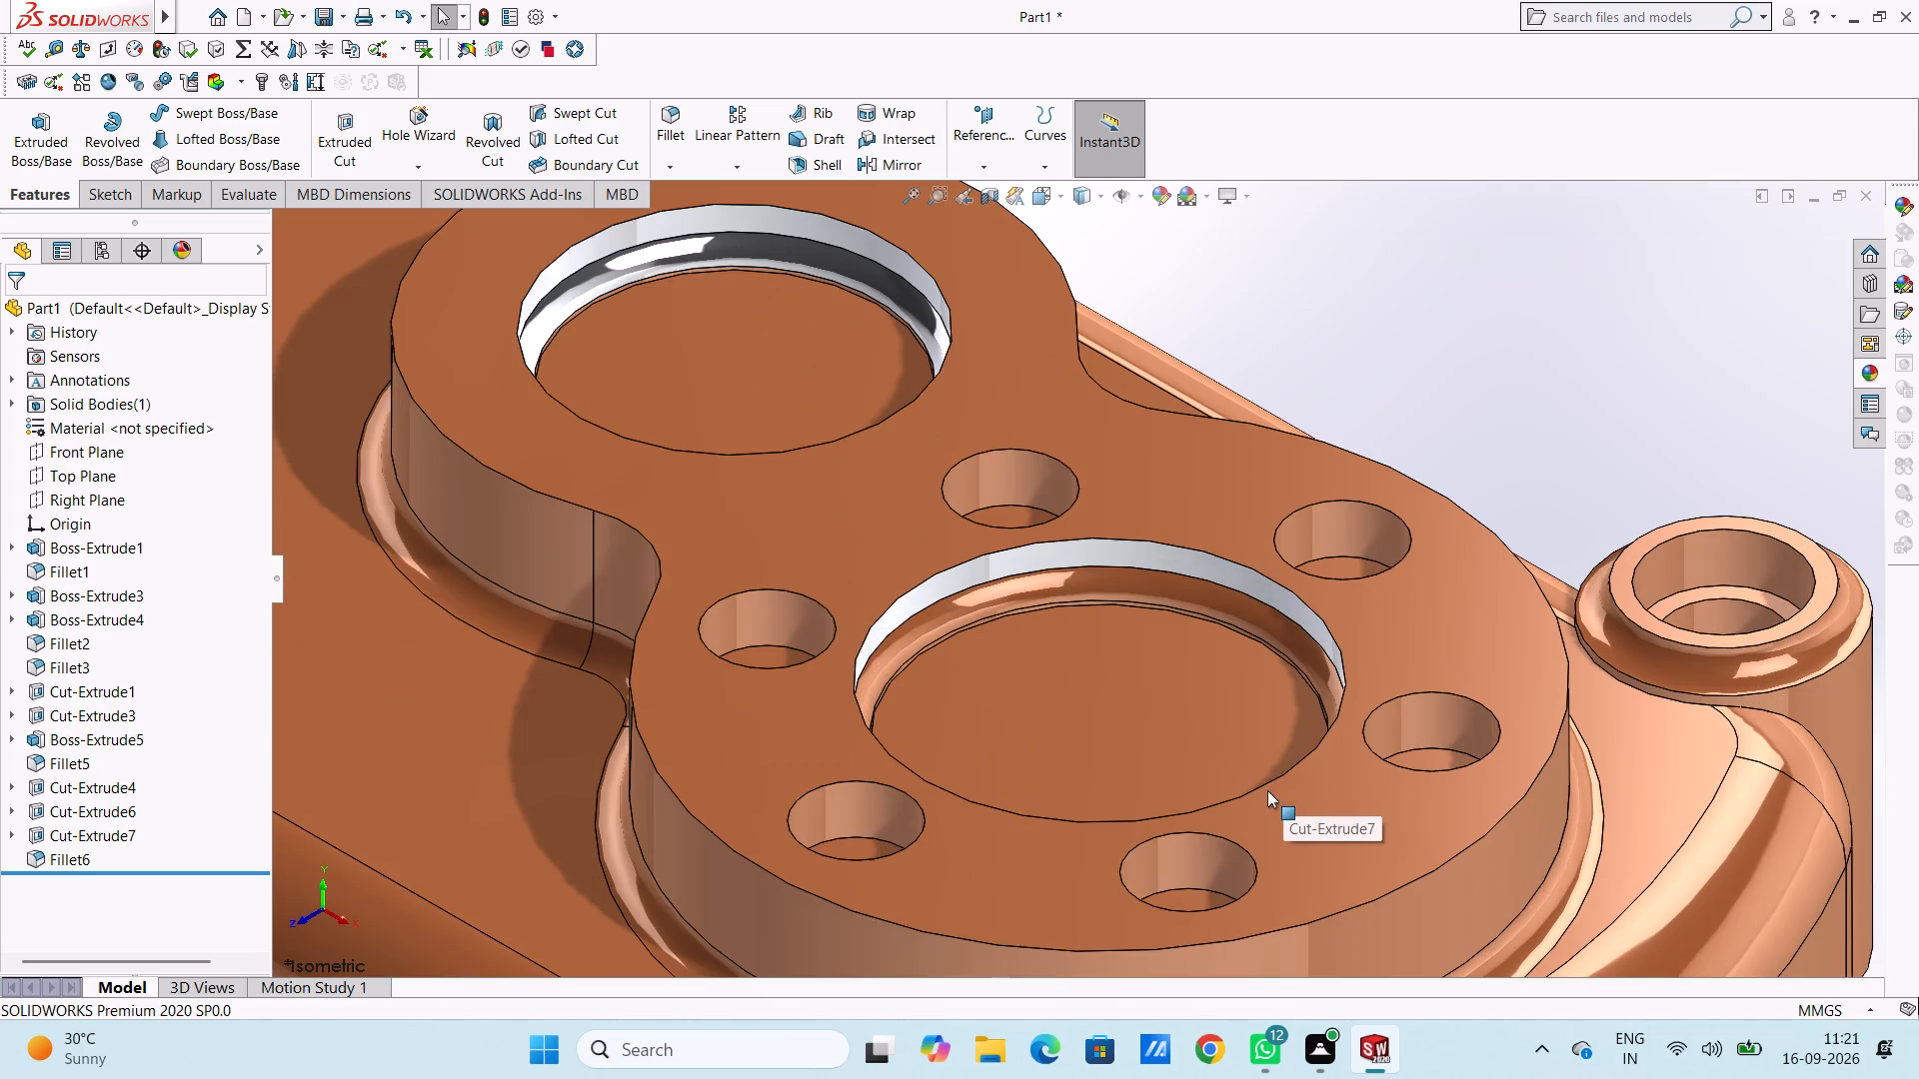
click(1866, 370)
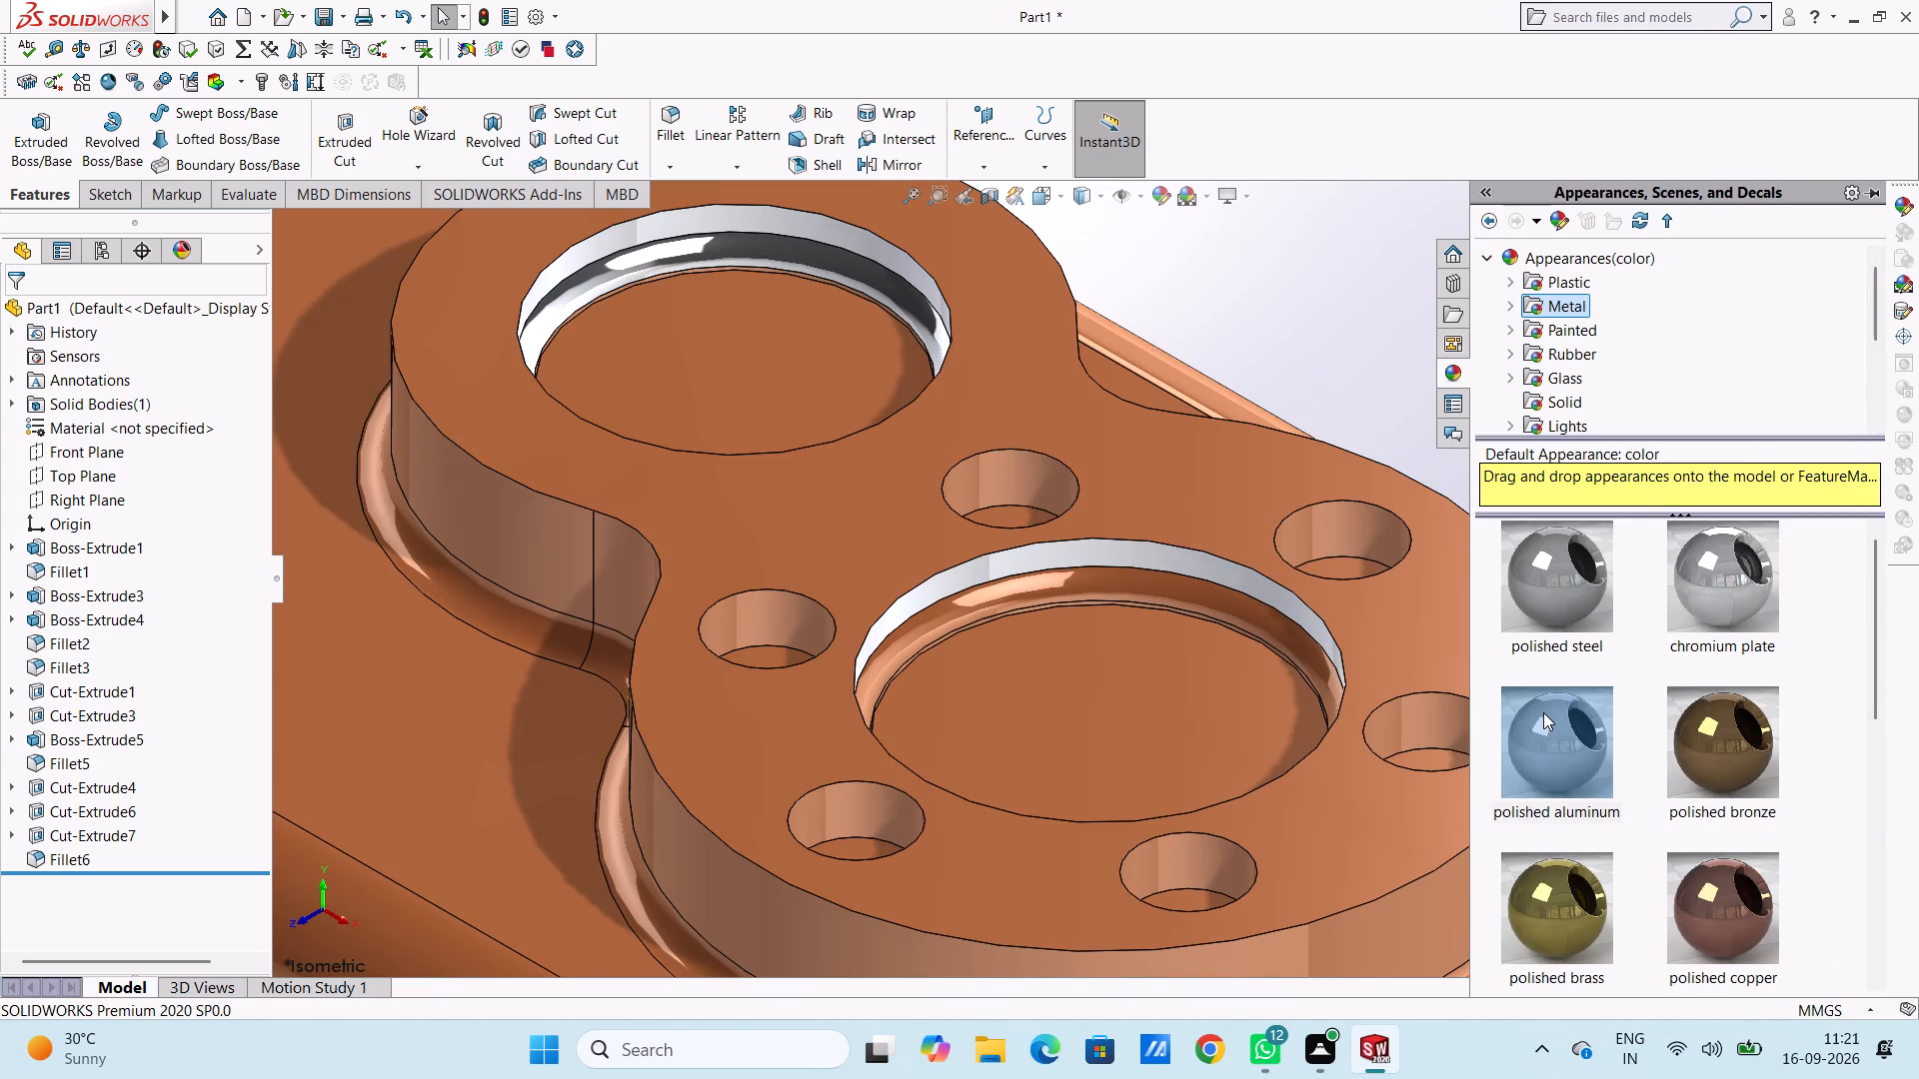
drag(1543, 710, 1059, 601)
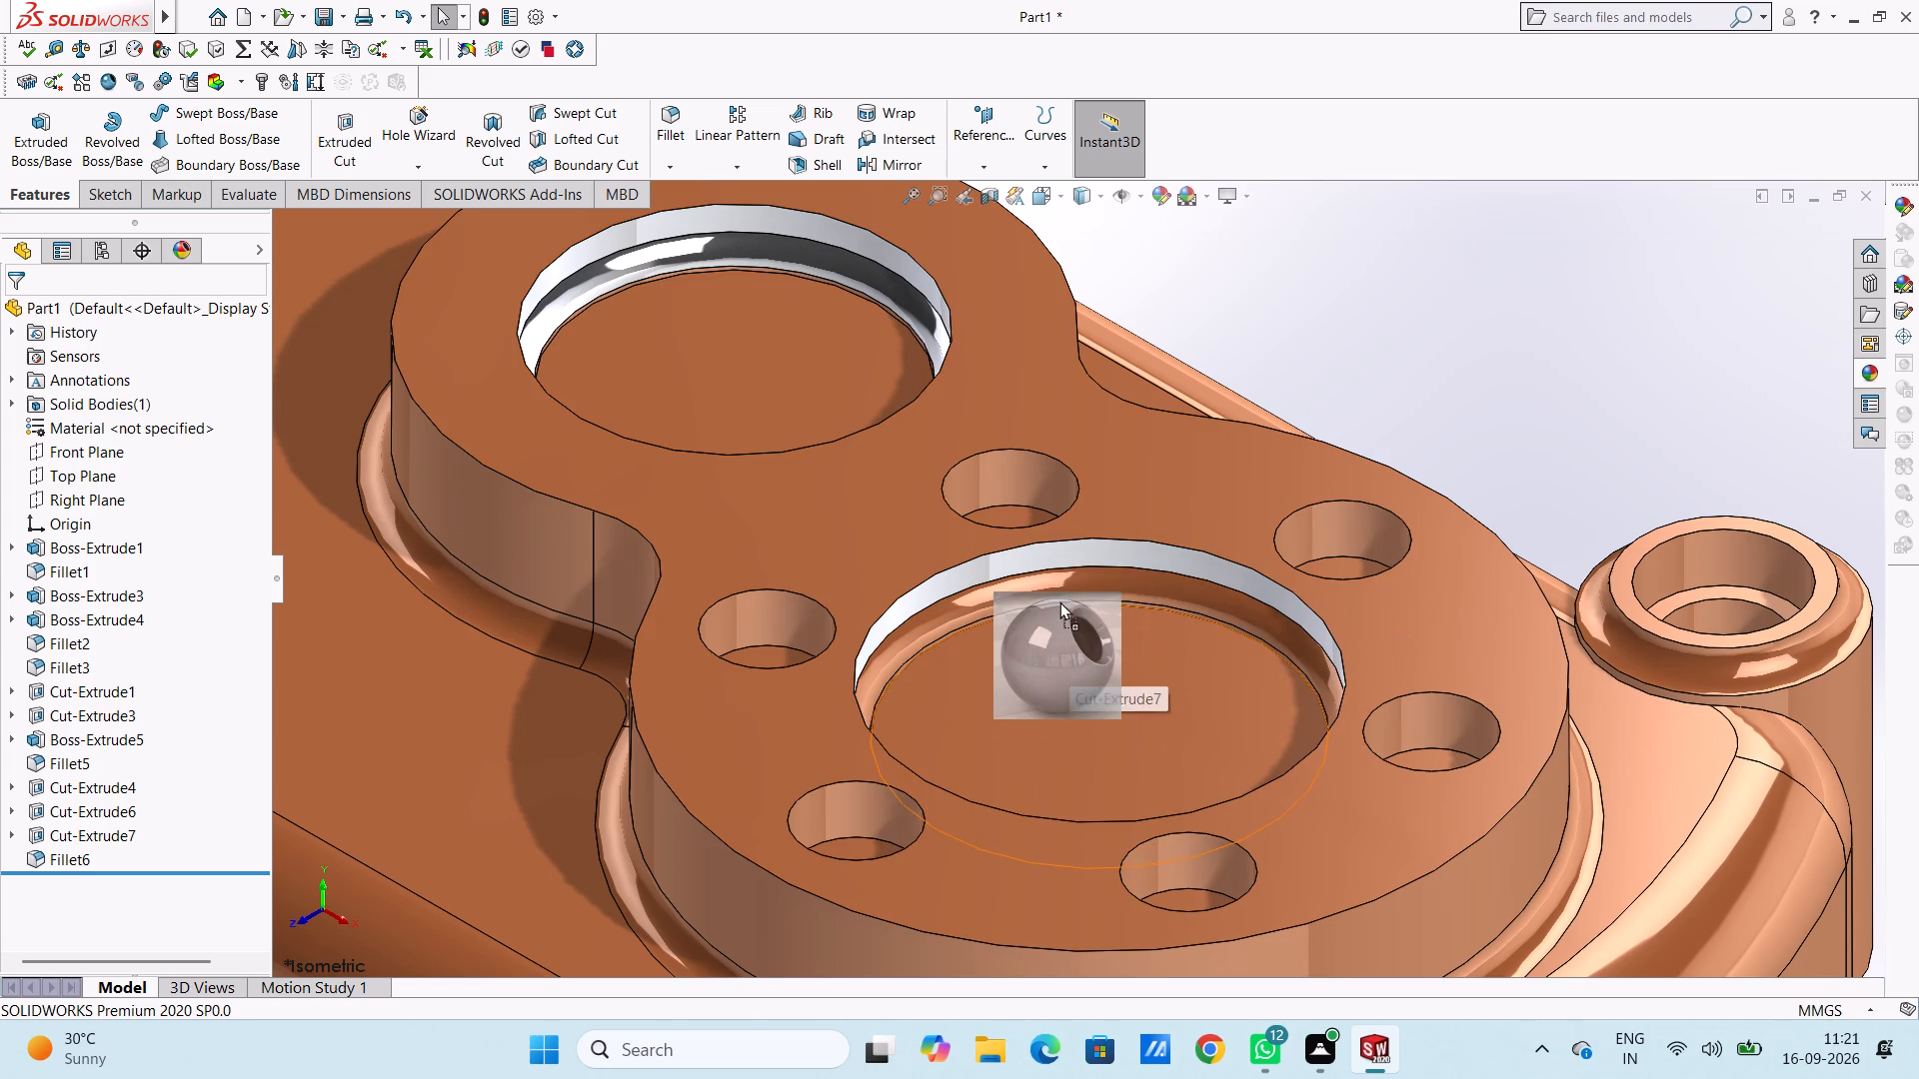
drag(1059, 601, 1041, 549)
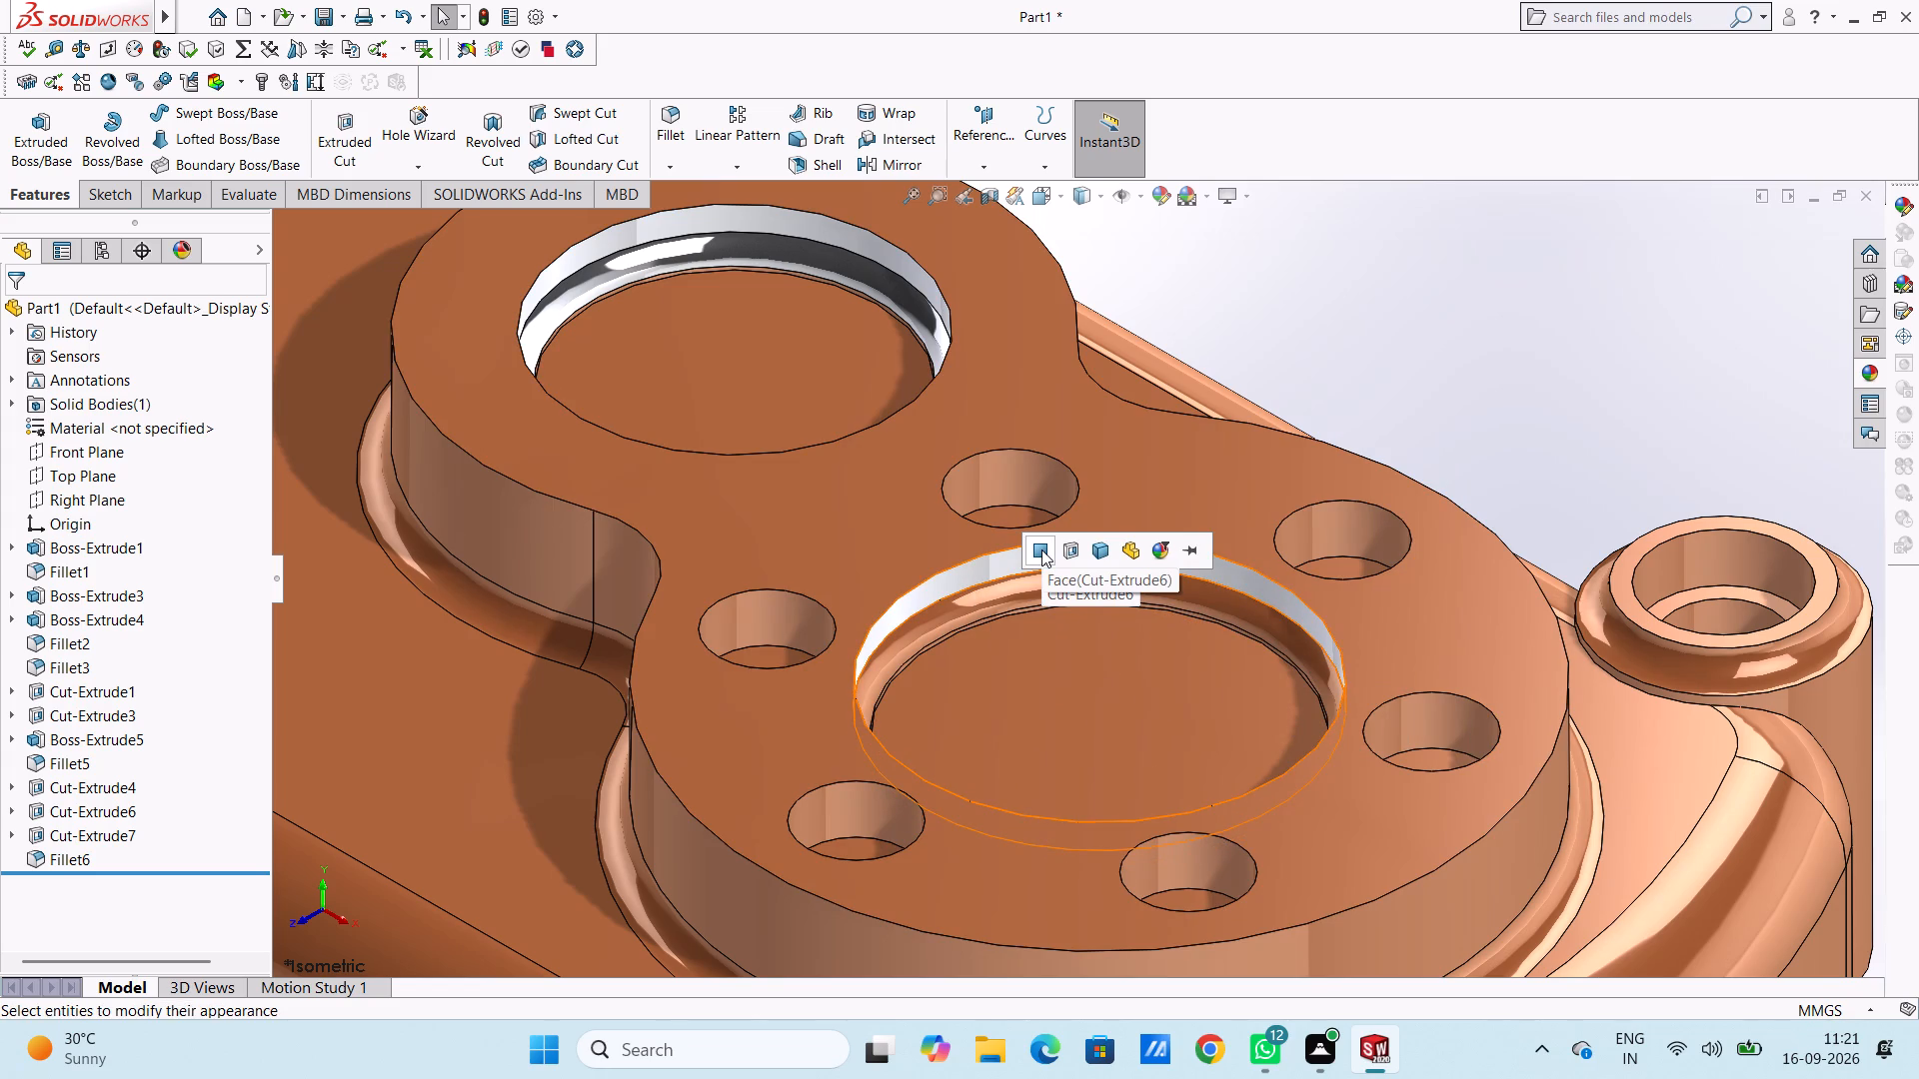
click(1041, 549)
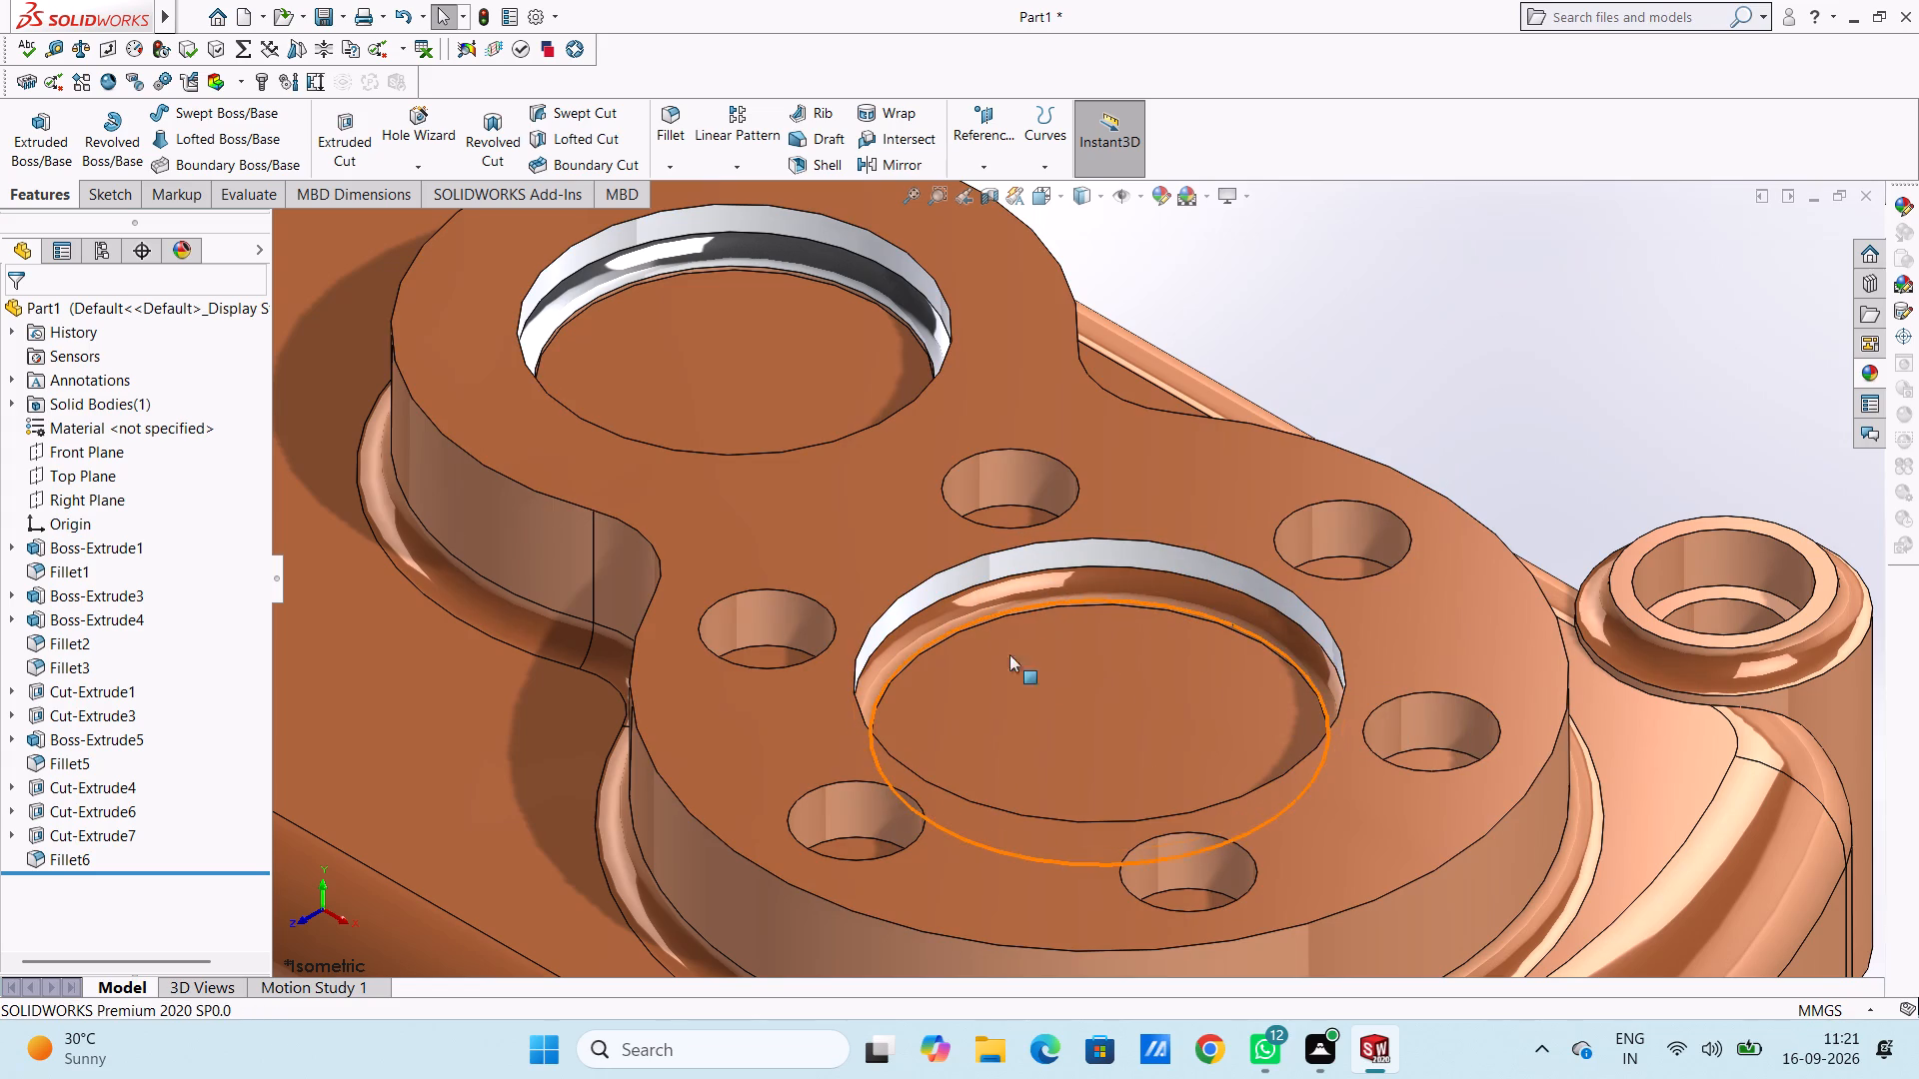
click(1874, 374)
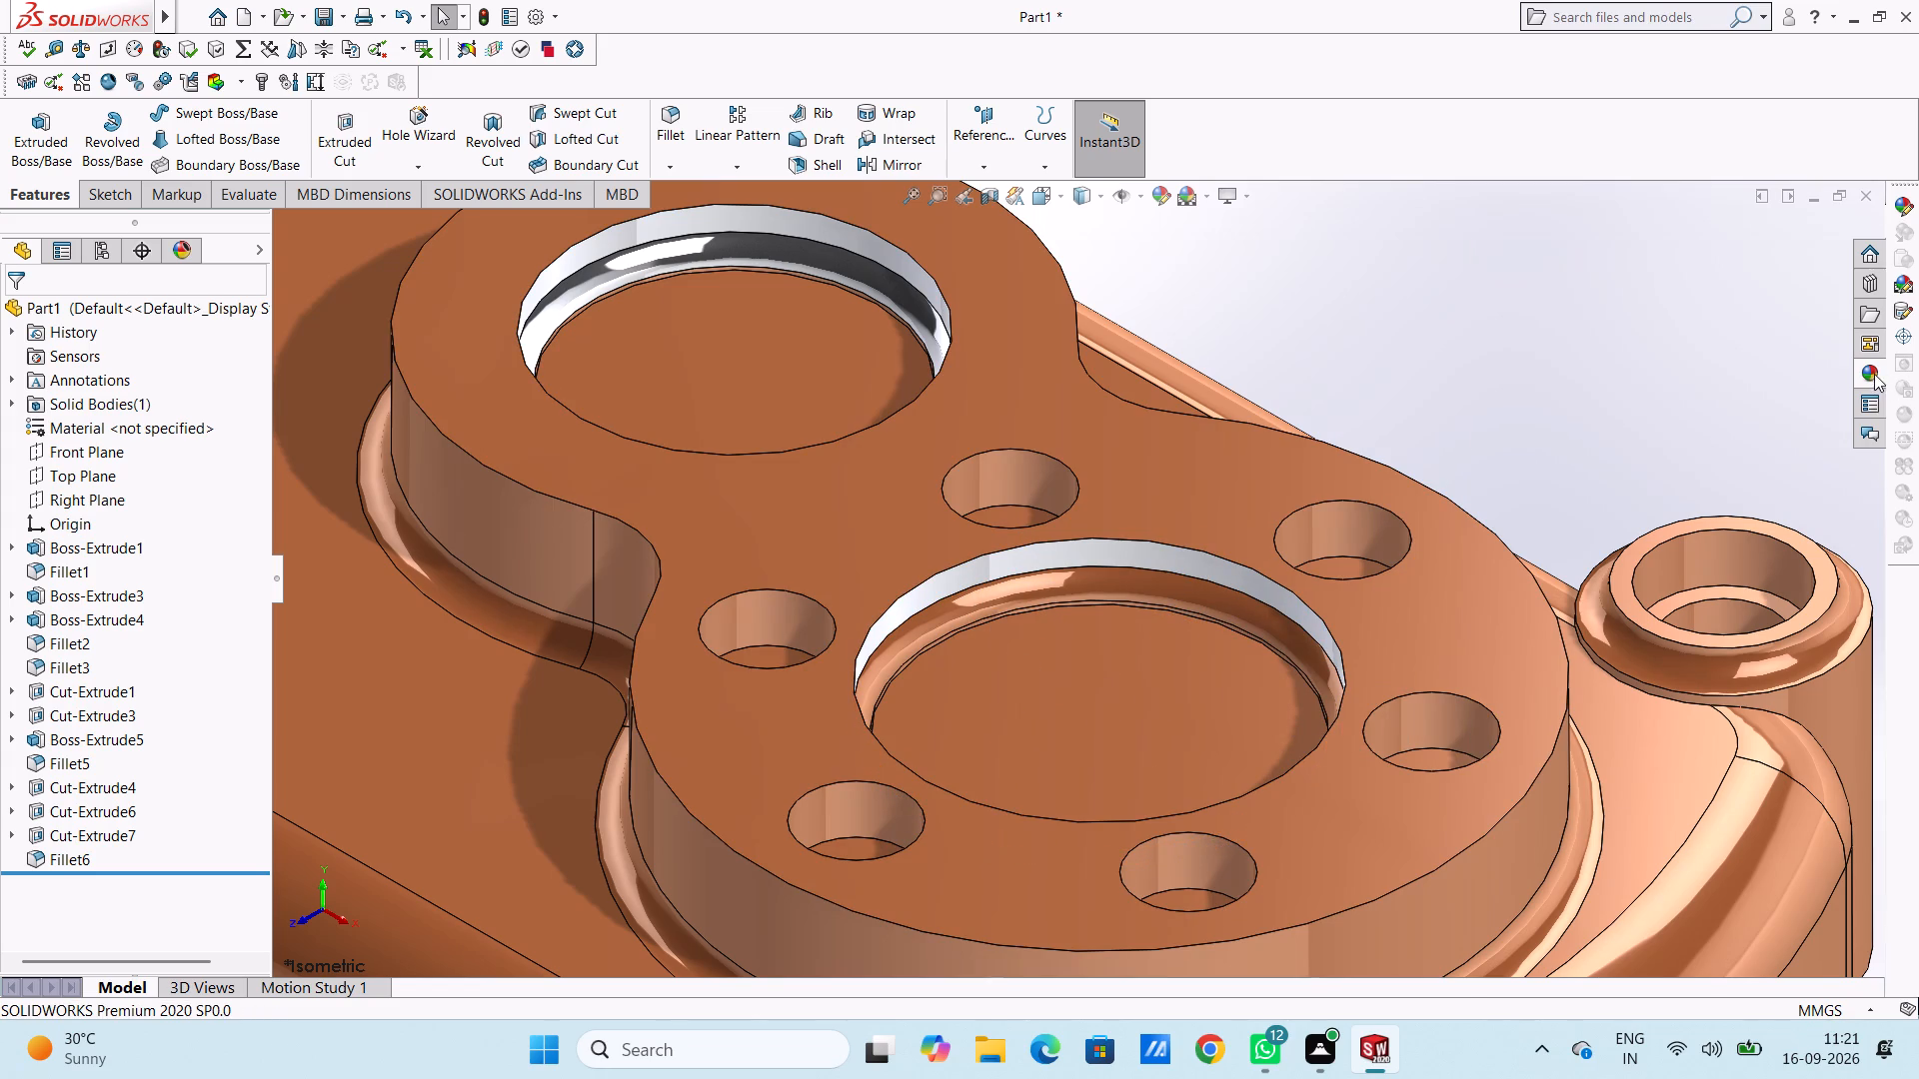
drag(1582, 755, 1094, 610)
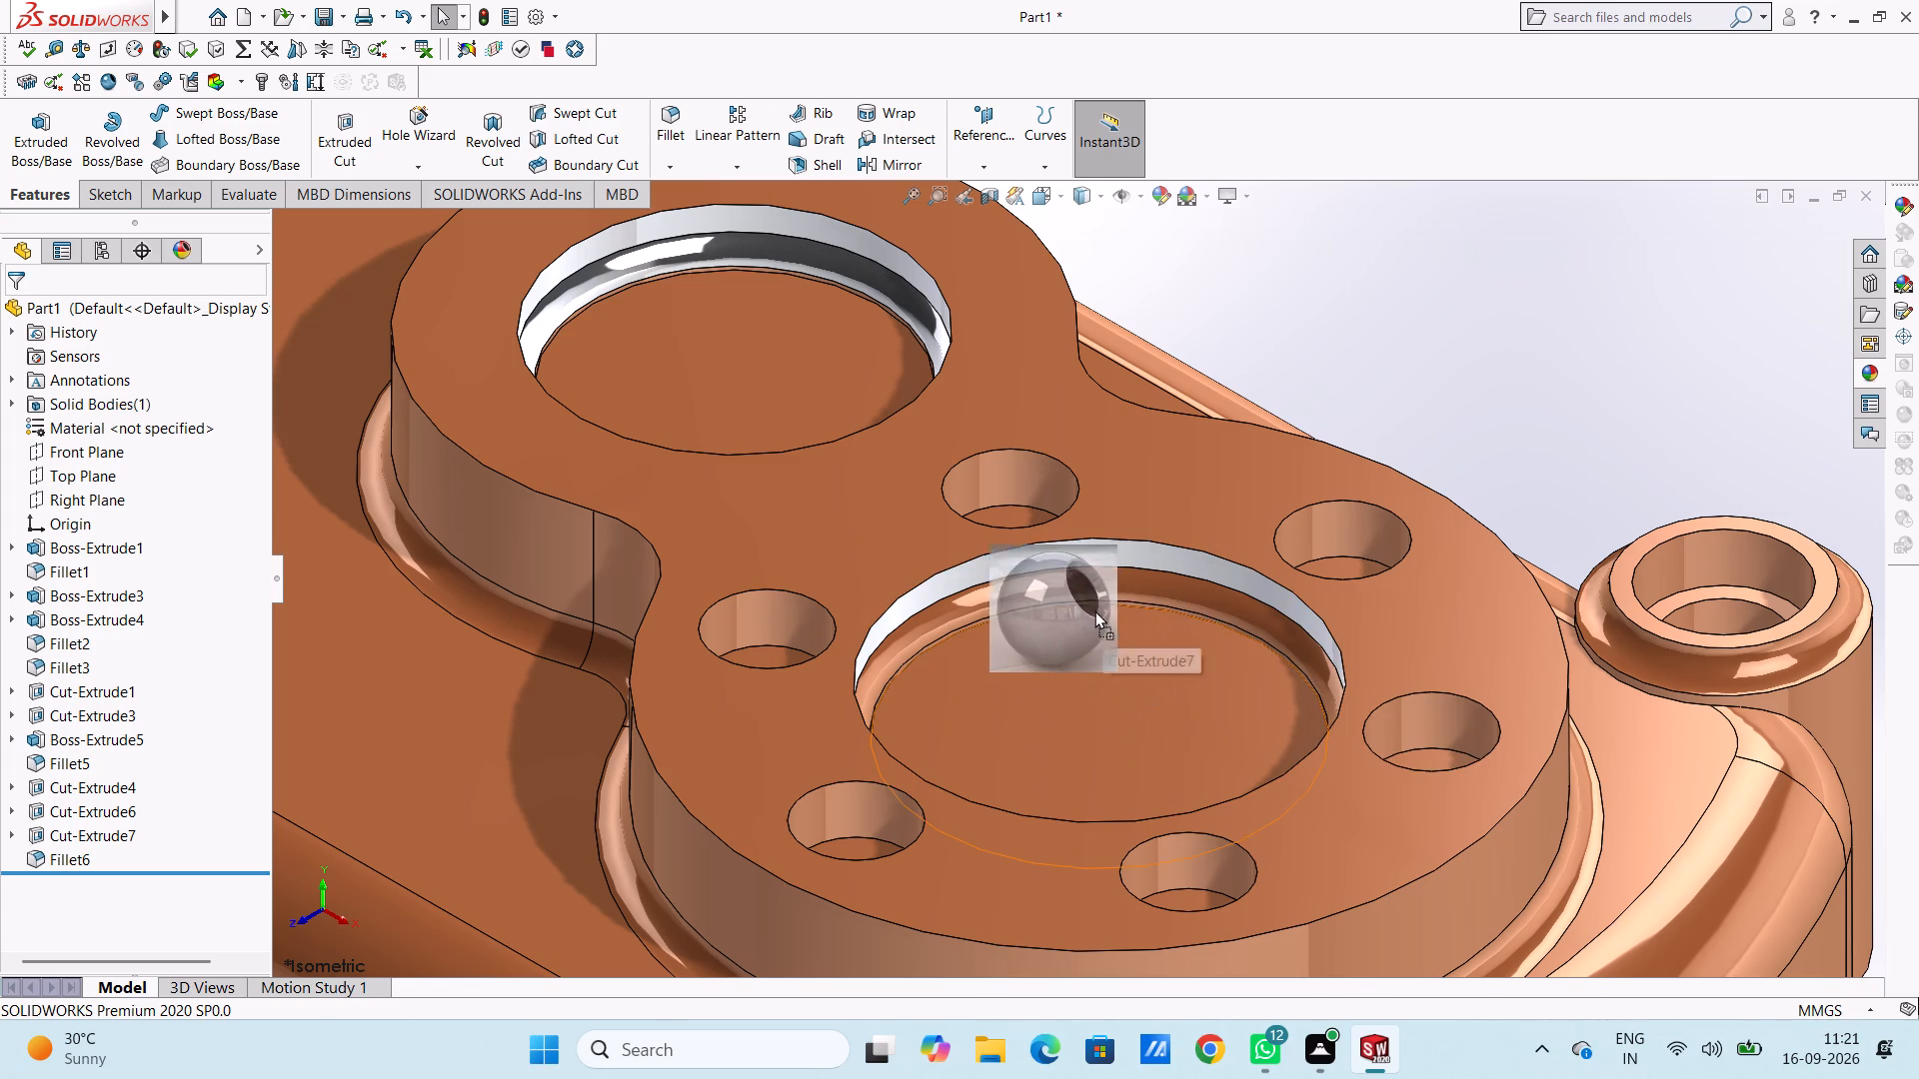
drag(1094, 610, 989, 607)
click(988, 607)
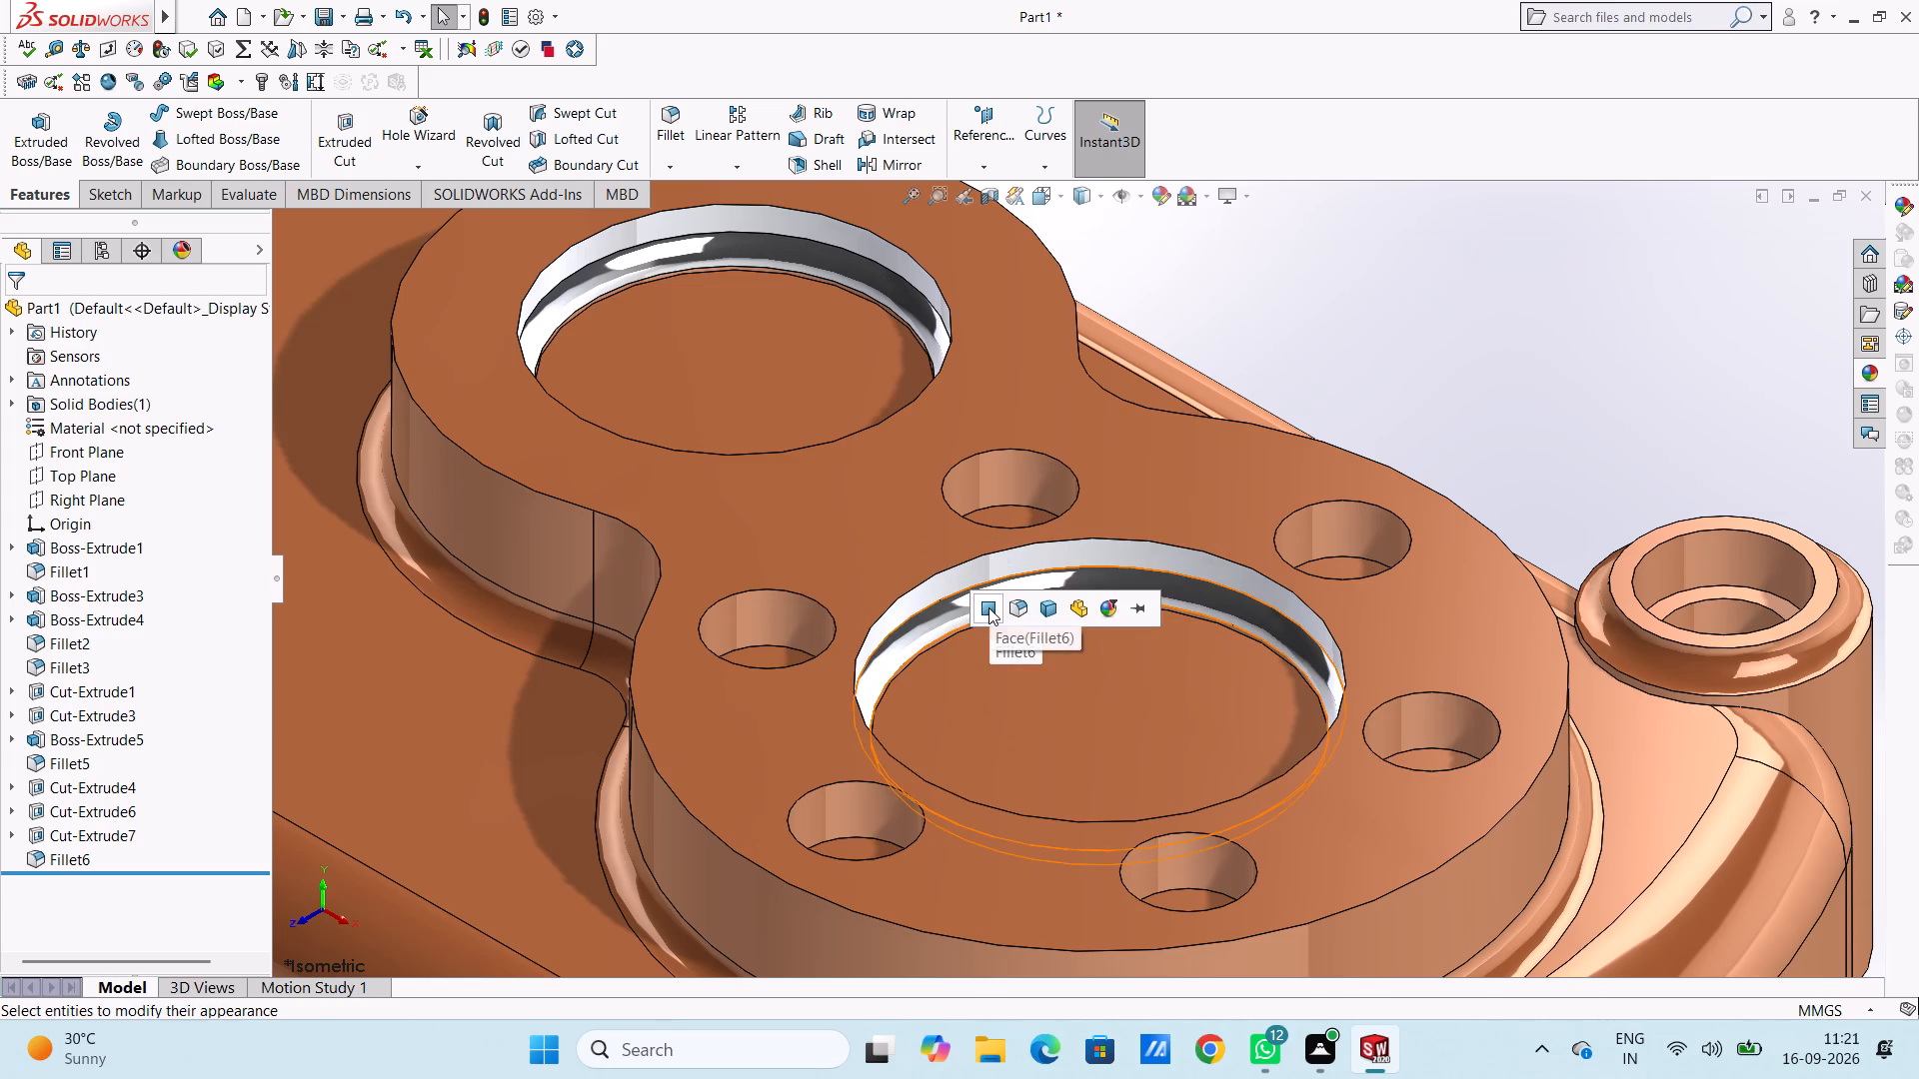
Apply the polished aluminum appearance to the wall of the small hole behind the larger recess, on the side towards the right-hand corner boss.
click(1874, 370)
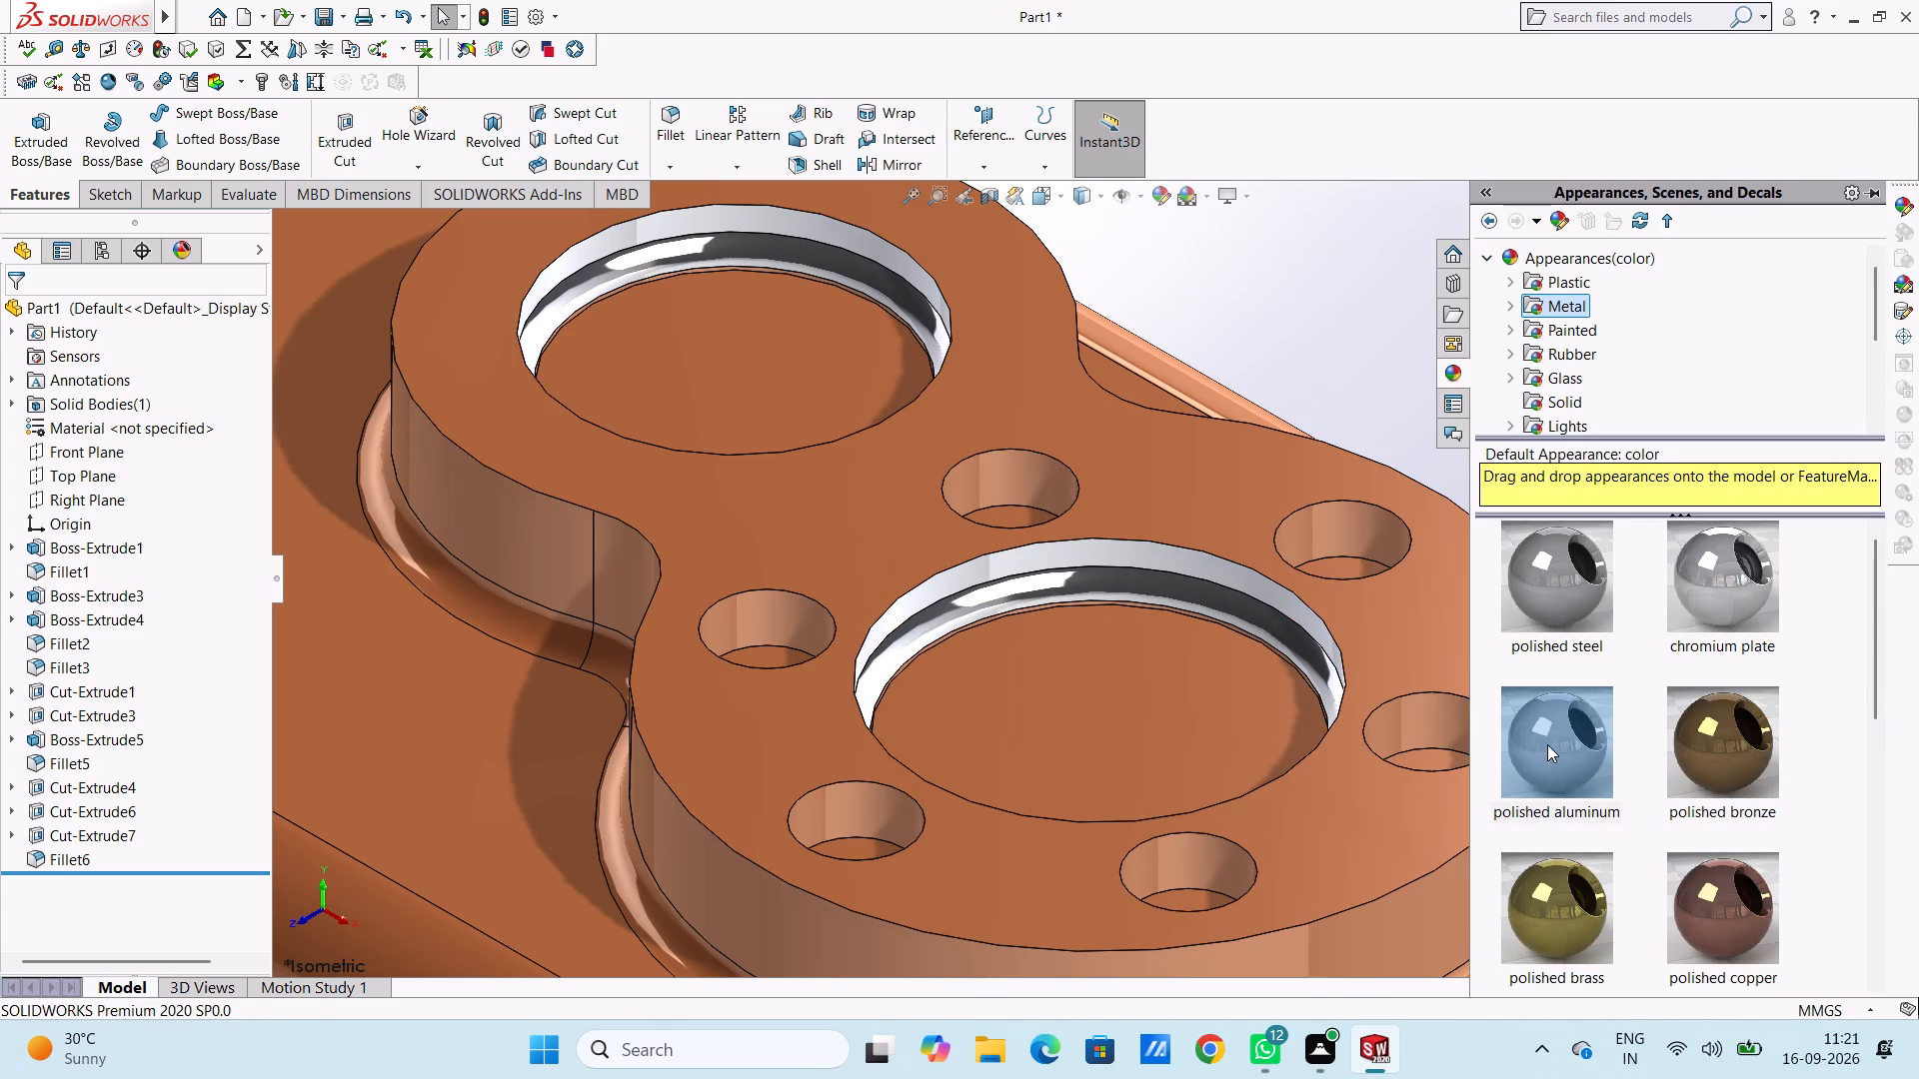
drag(1547, 743, 1359, 527)
click(1359, 527)
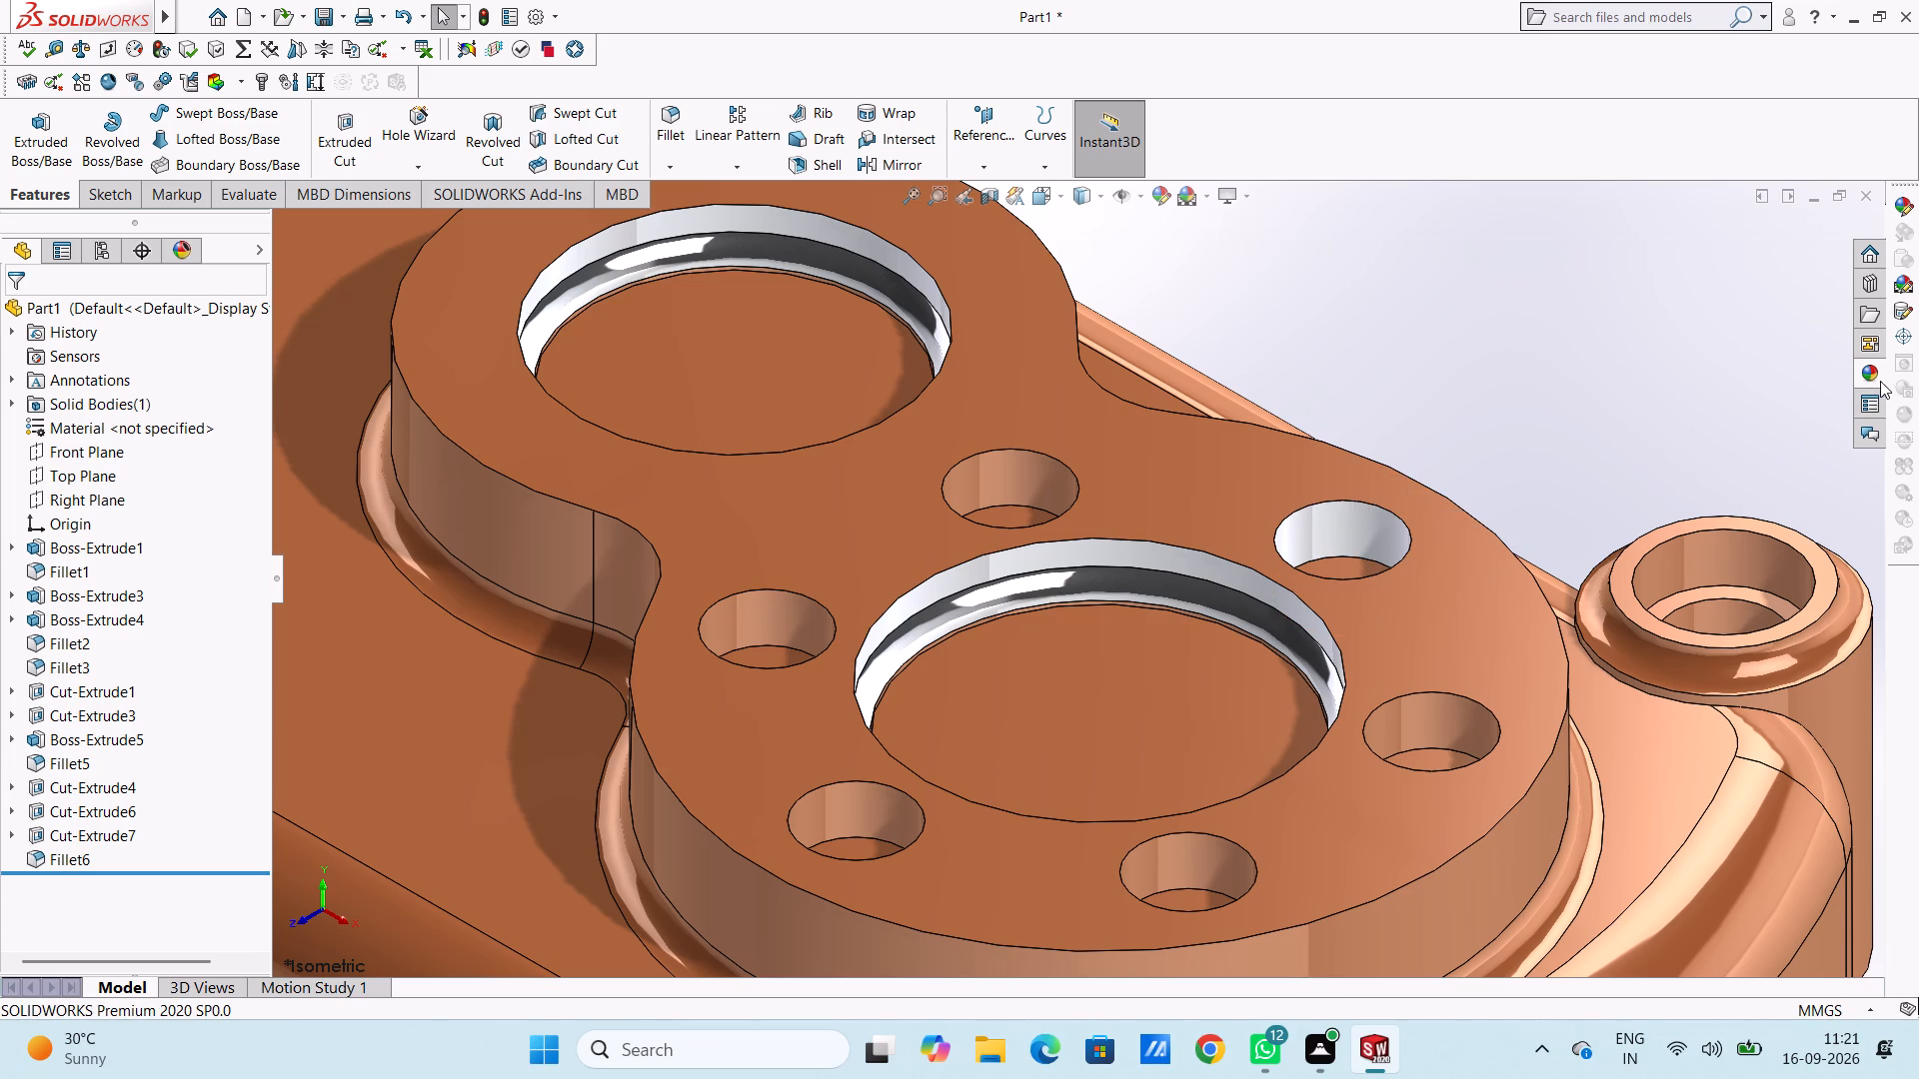
Apply the polished aluminum appearance to the walls of the two small holes around the larger recess on the side facing the smaller recess.
click(1875, 377)
drag(1577, 744, 1141, 494)
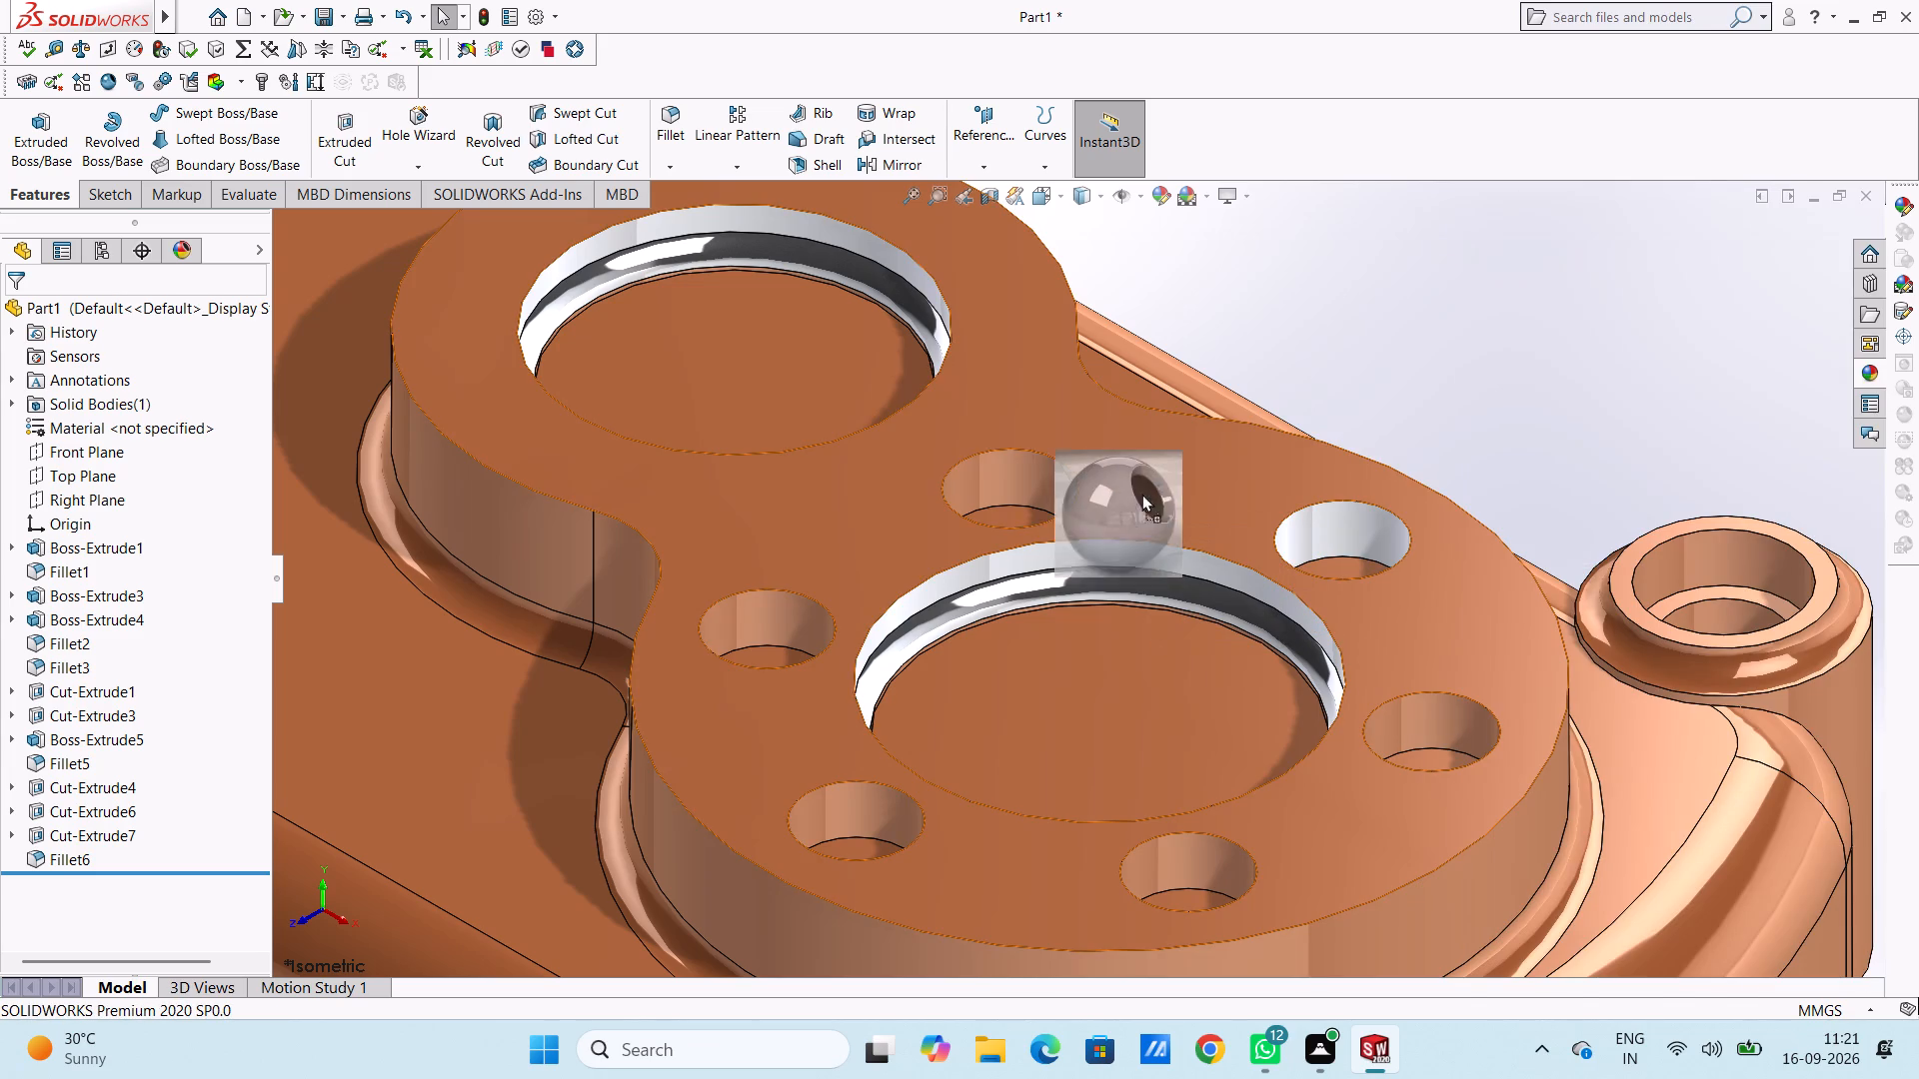
drag(1141, 494, 1049, 460)
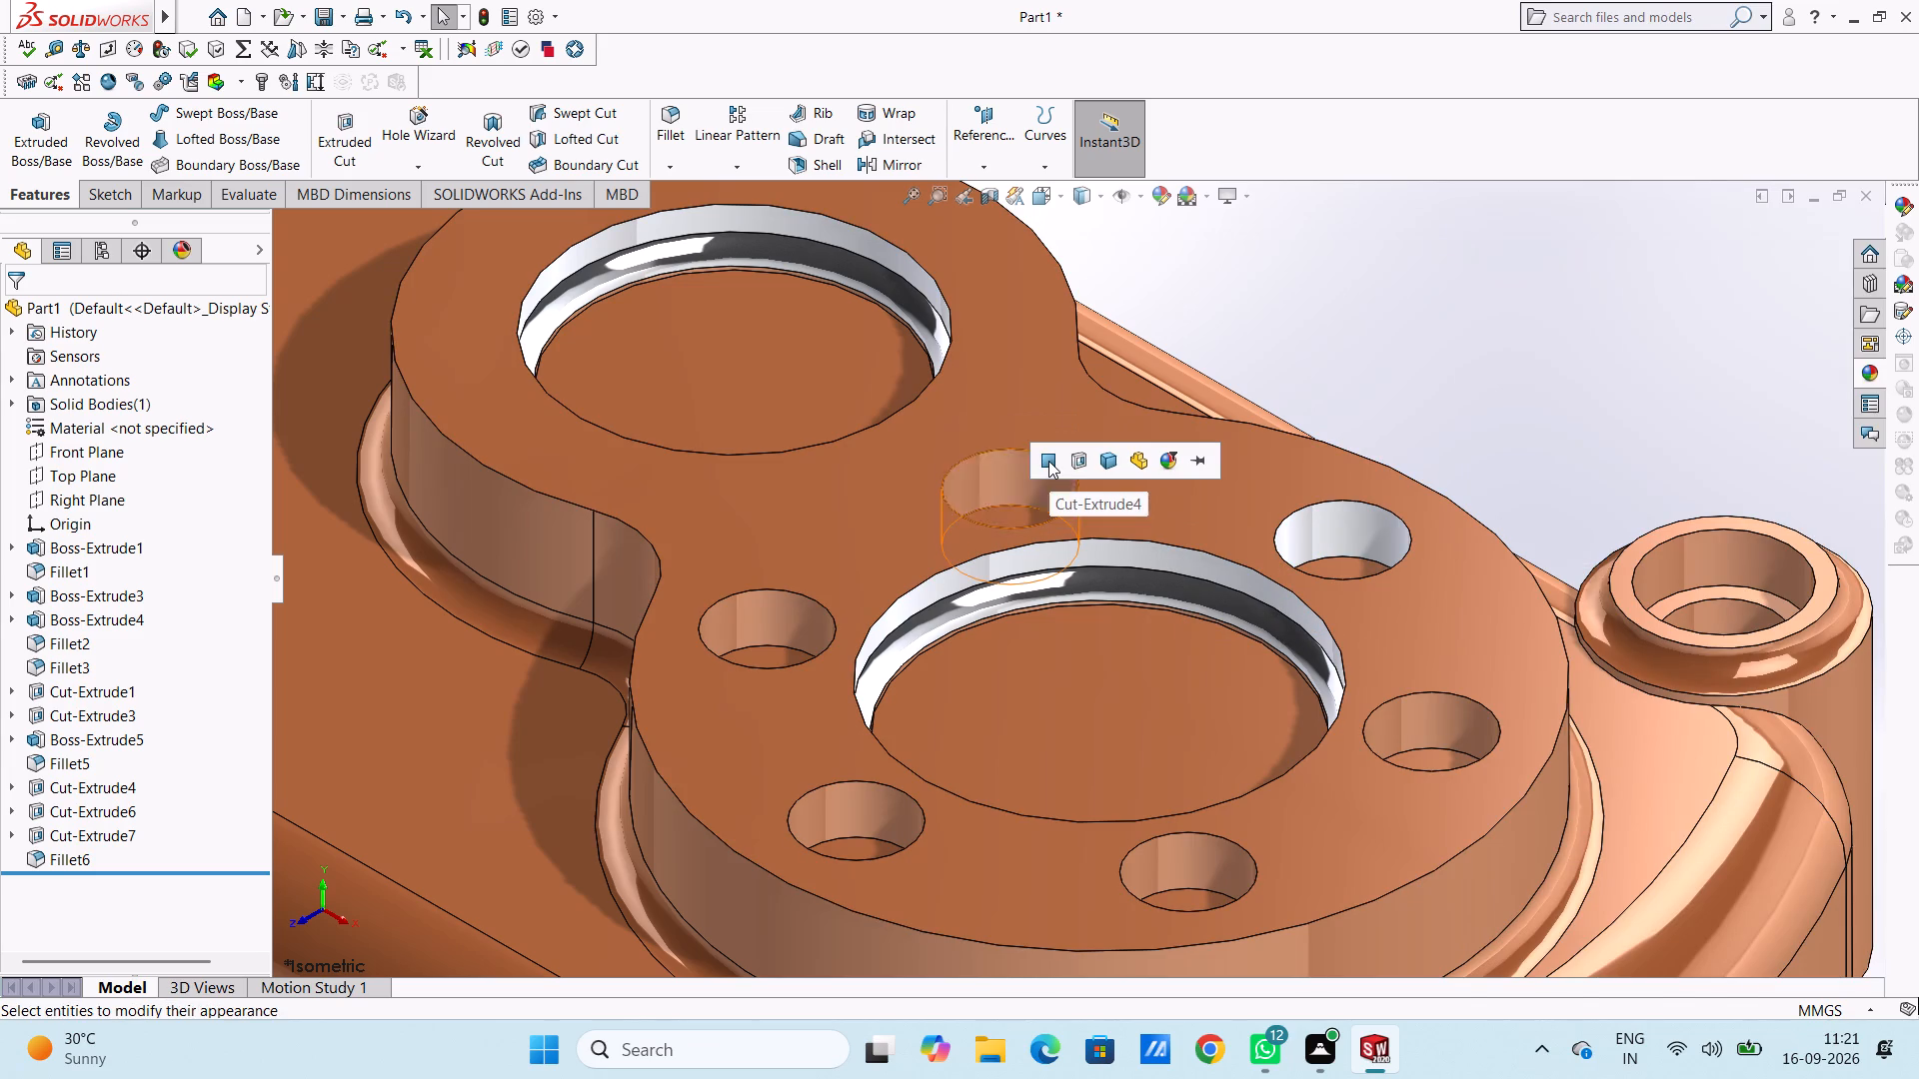
click(1047, 461)
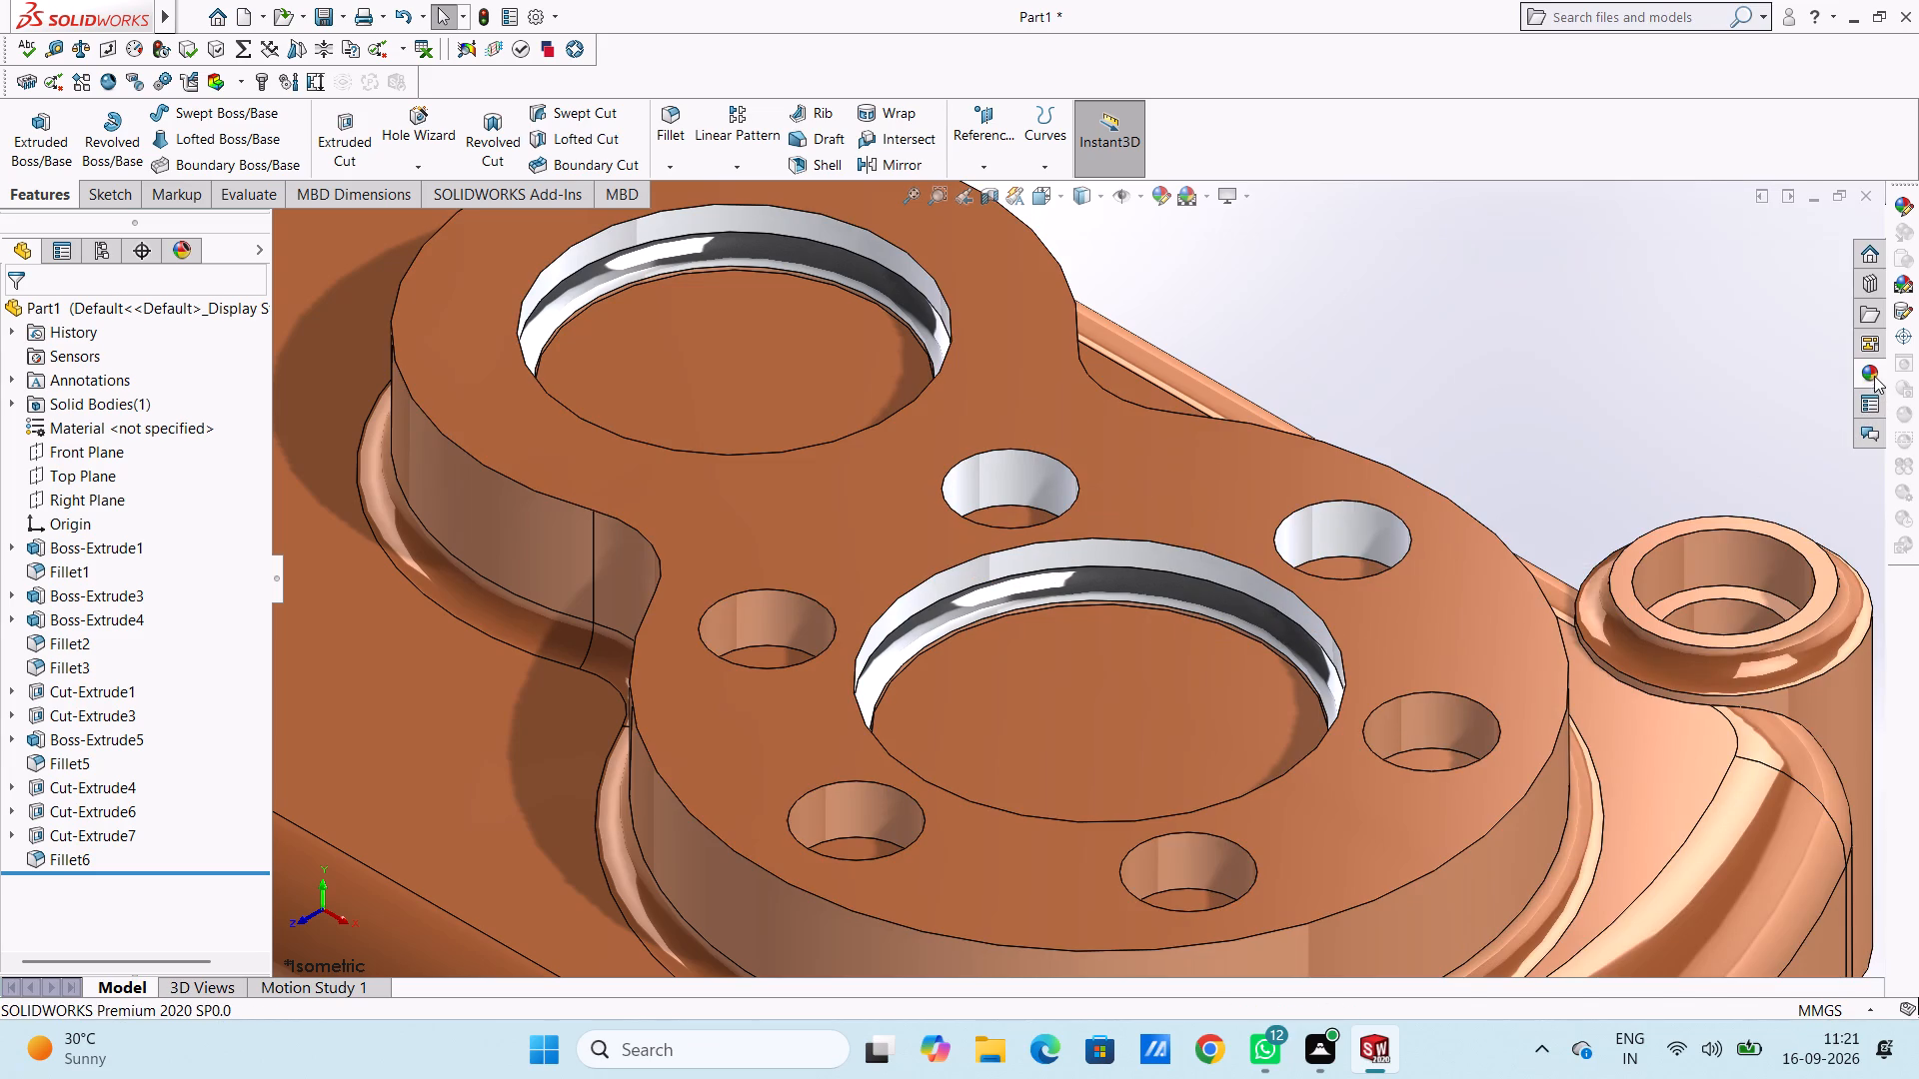
click(1874, 376)
drag(1561, 721, 1232, 589)
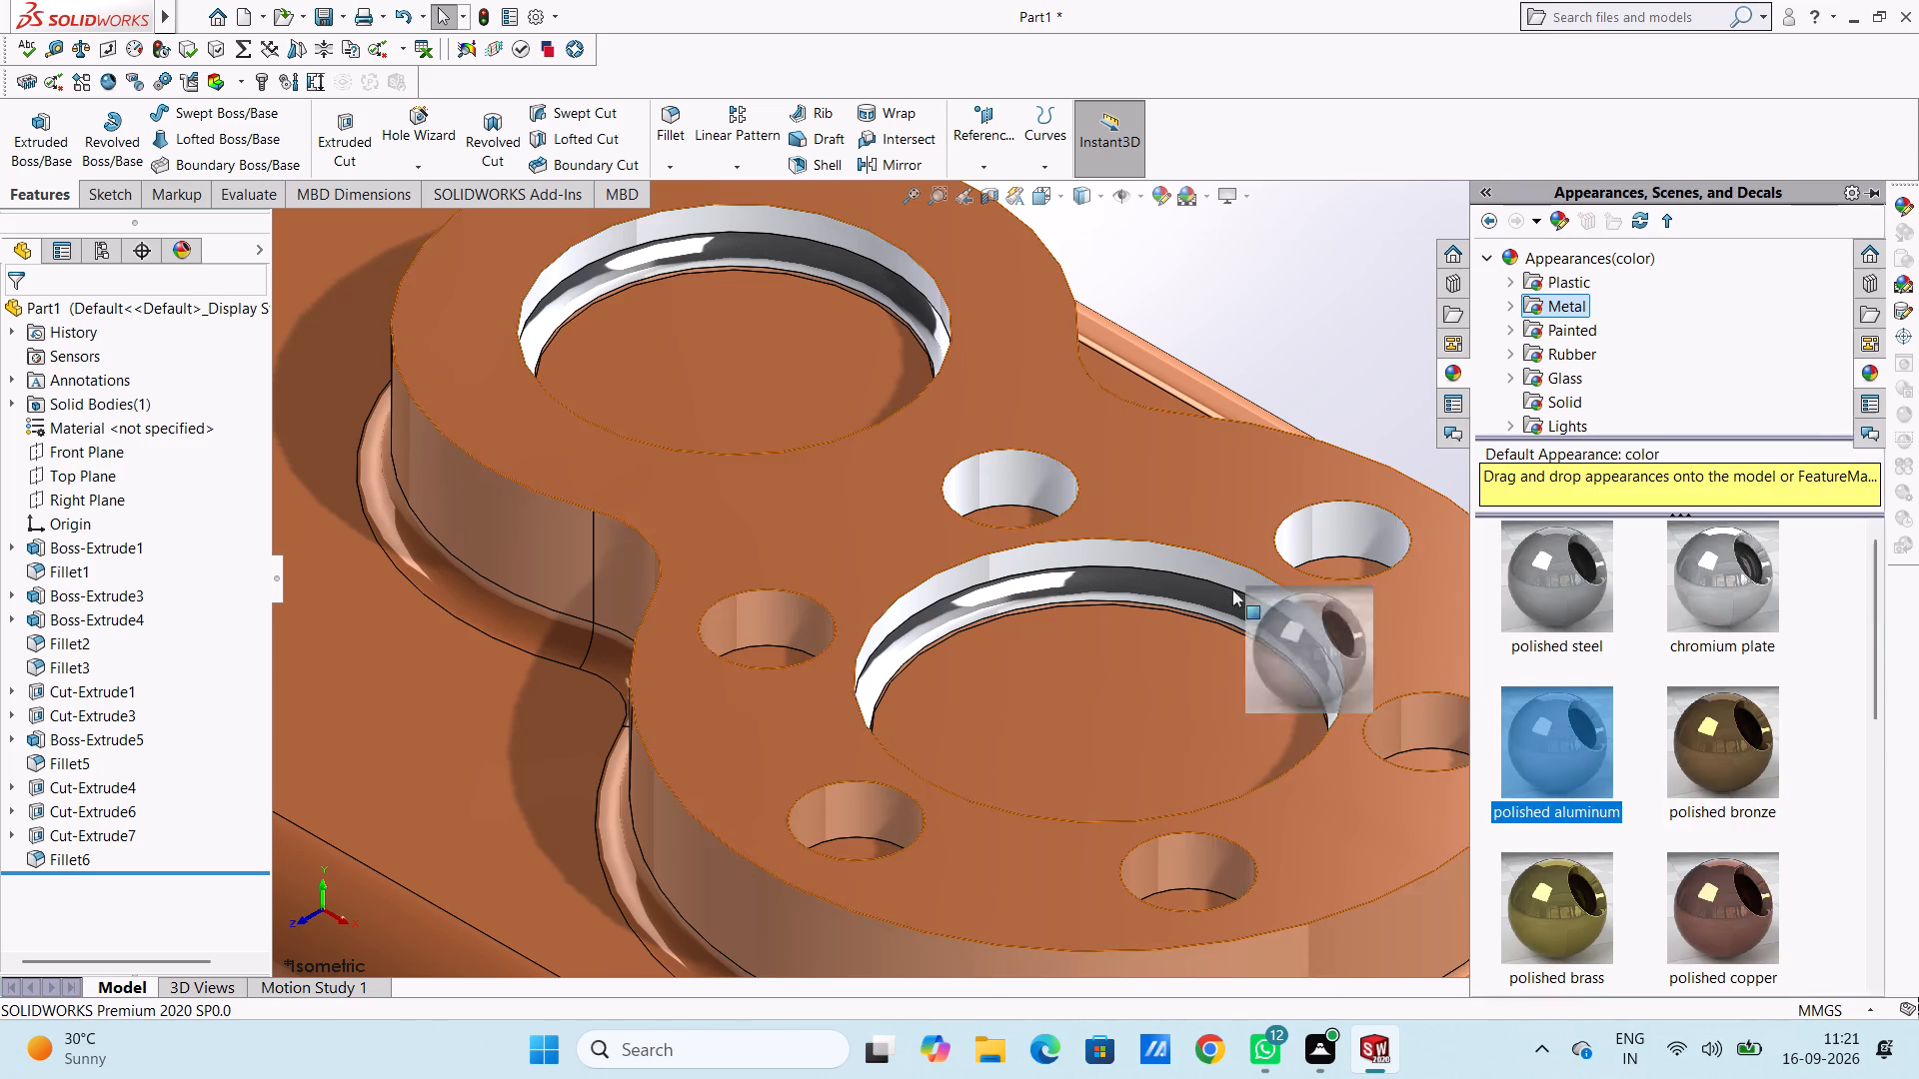
drag(1232, 589, 781, 611)
click(781, 611)
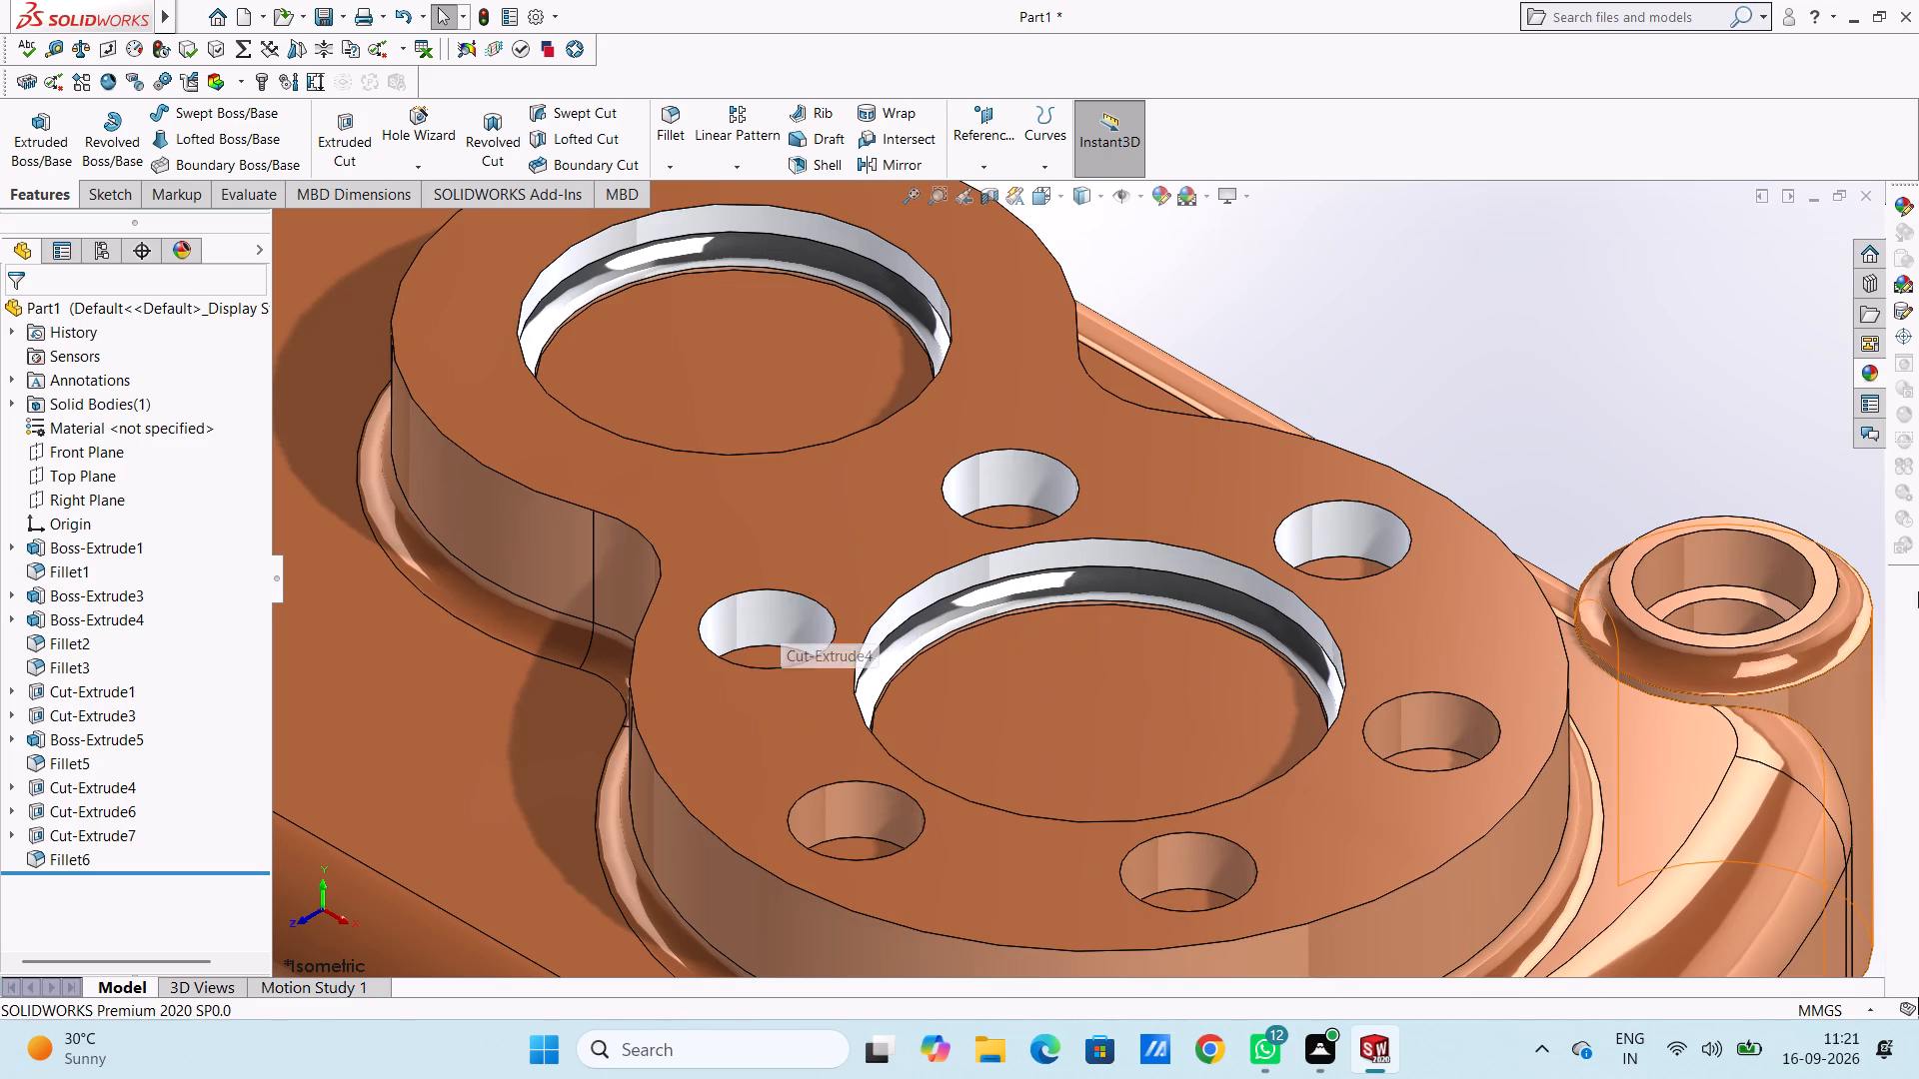
Apply the polished aluminum appearance to the walls of the three remaining orange small holes around the front of the larger recess.
click(1860, 374)
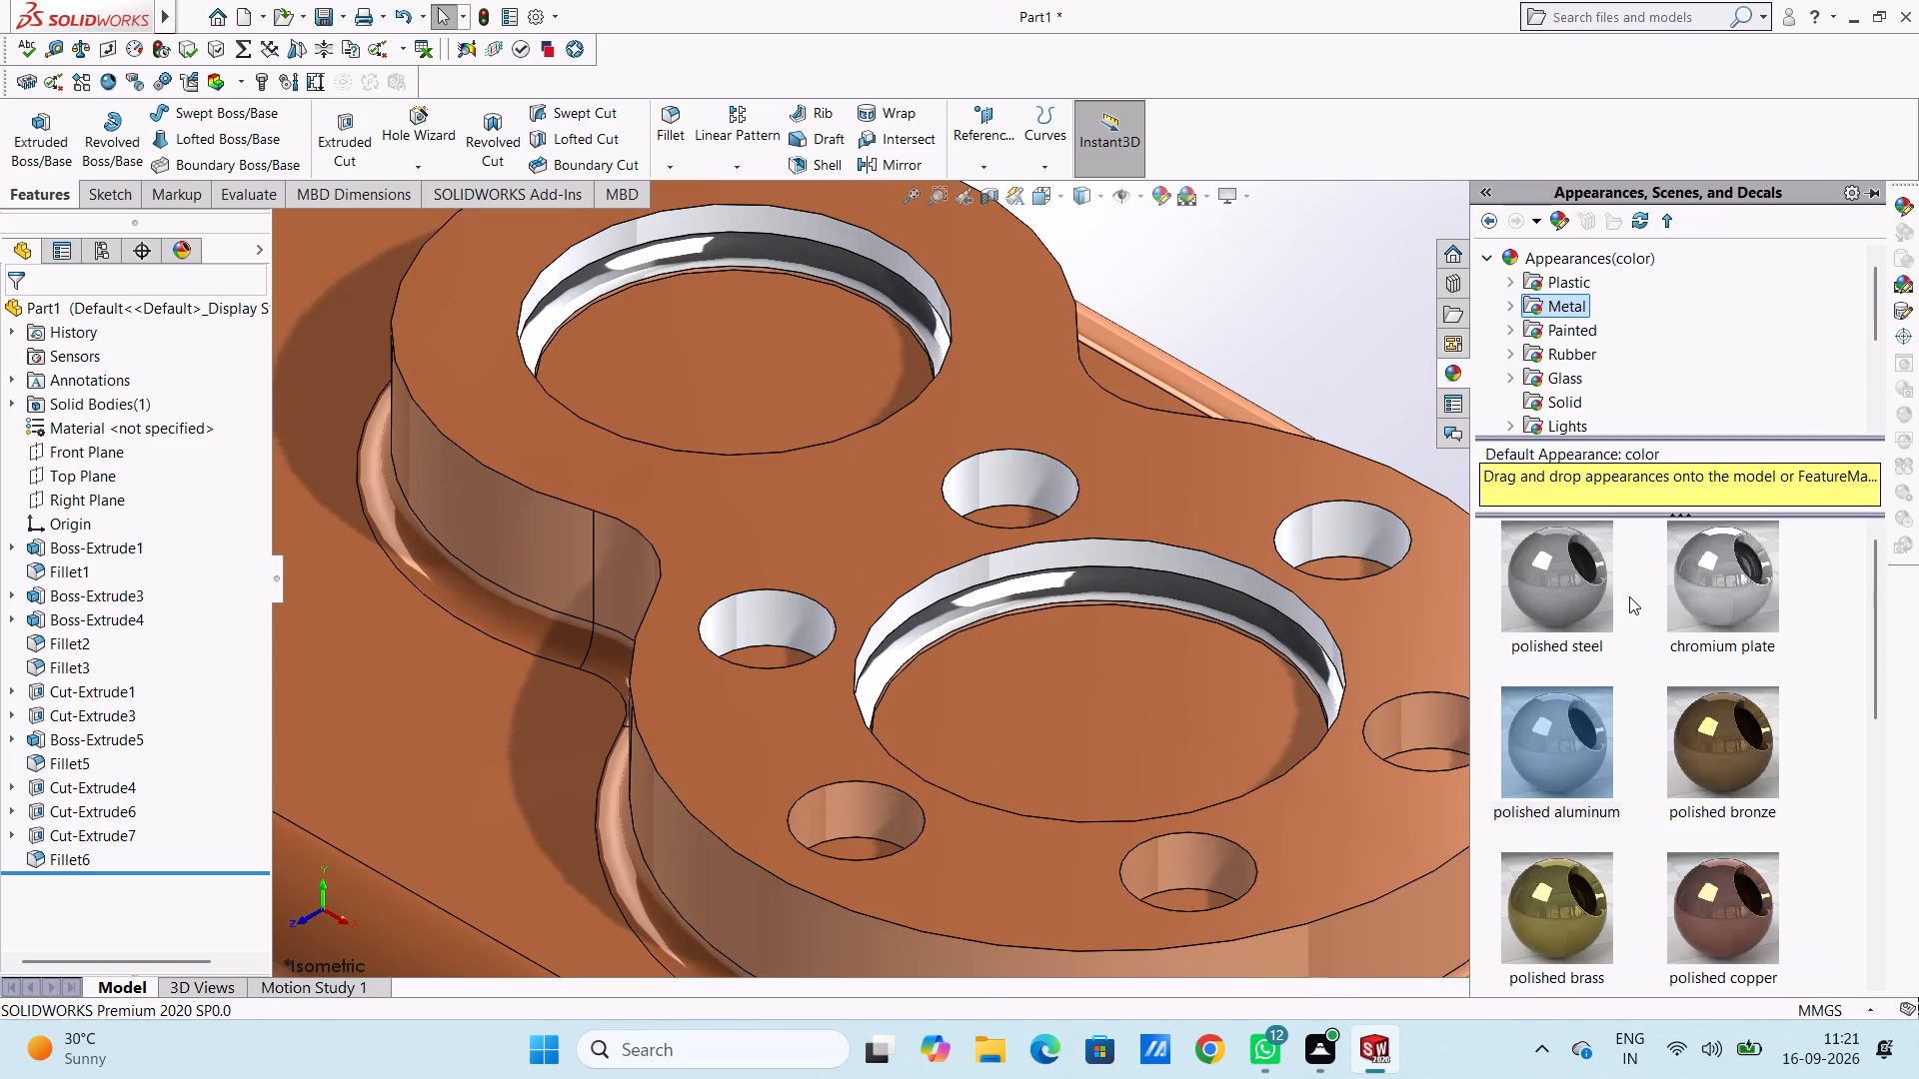
drag(1542, 767, 793, 814)
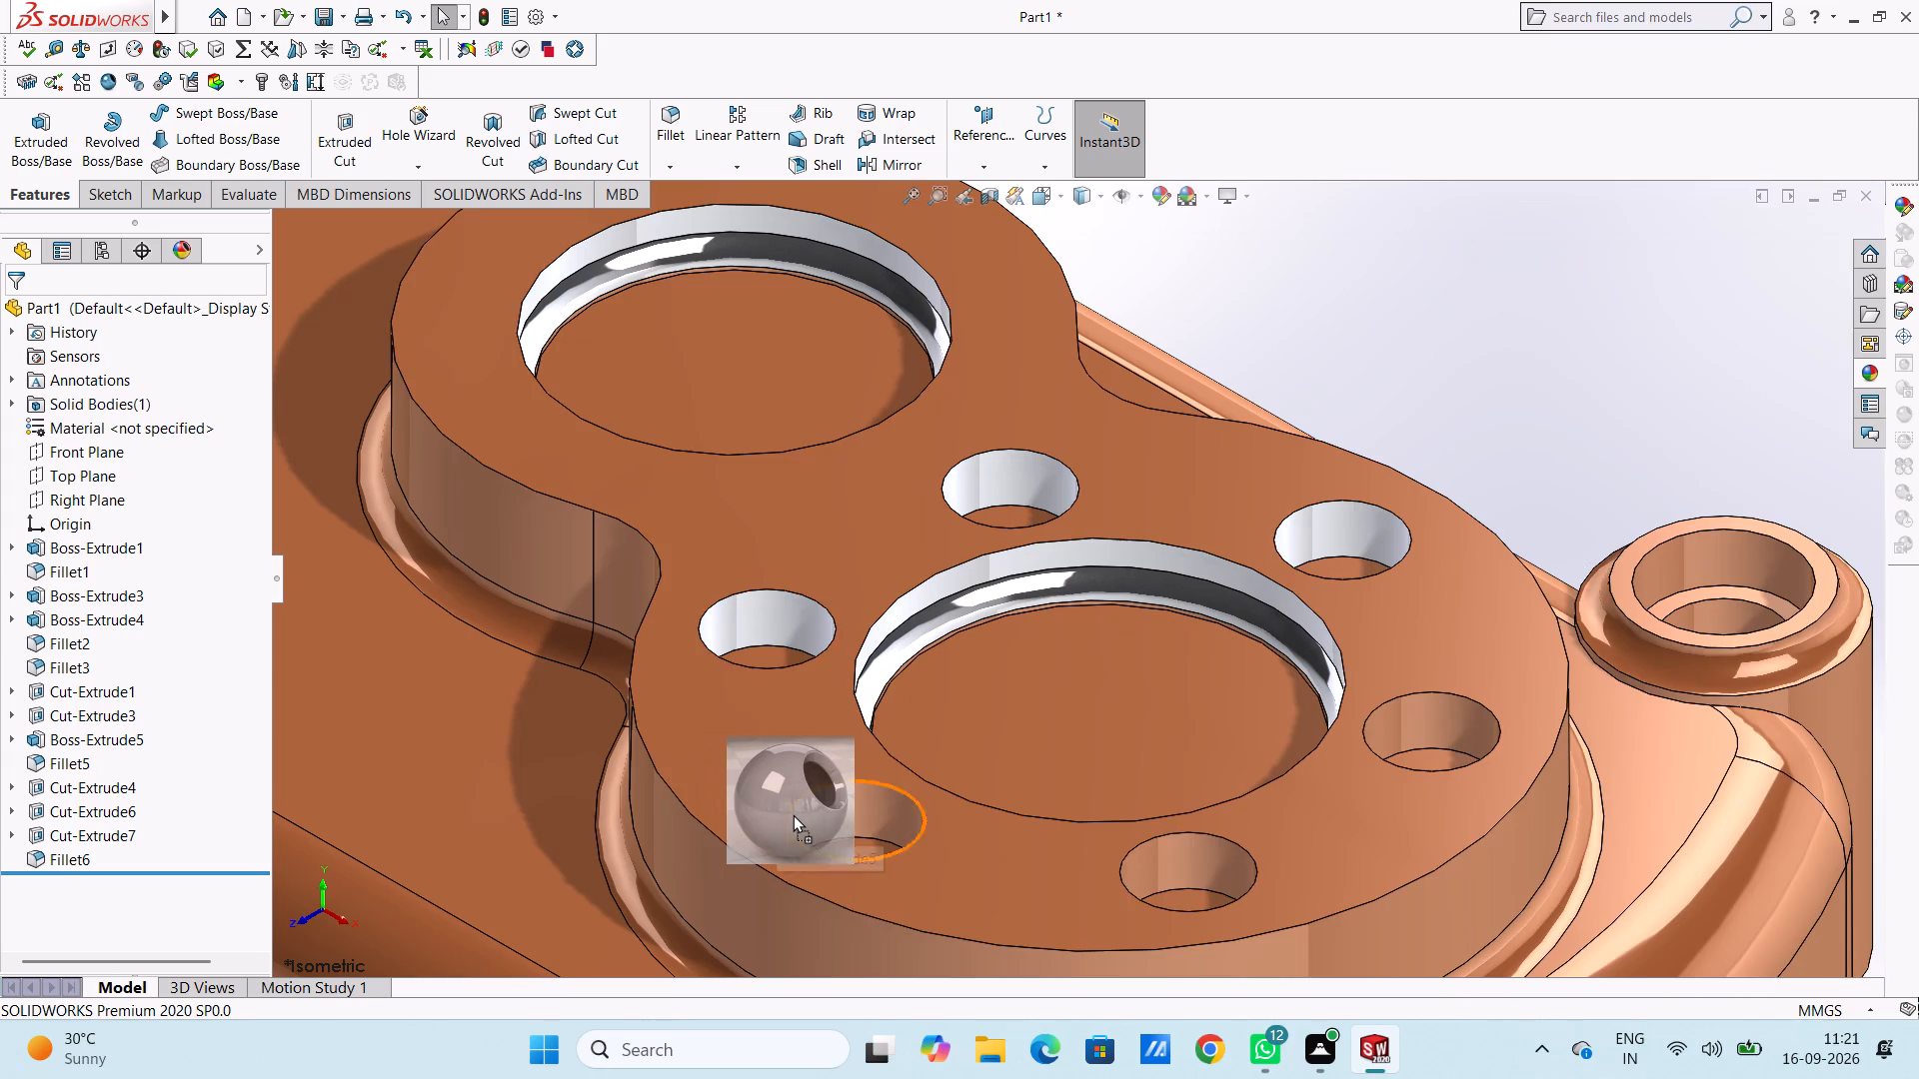
drag(793, 814, 804, 814)
click(804, 814)
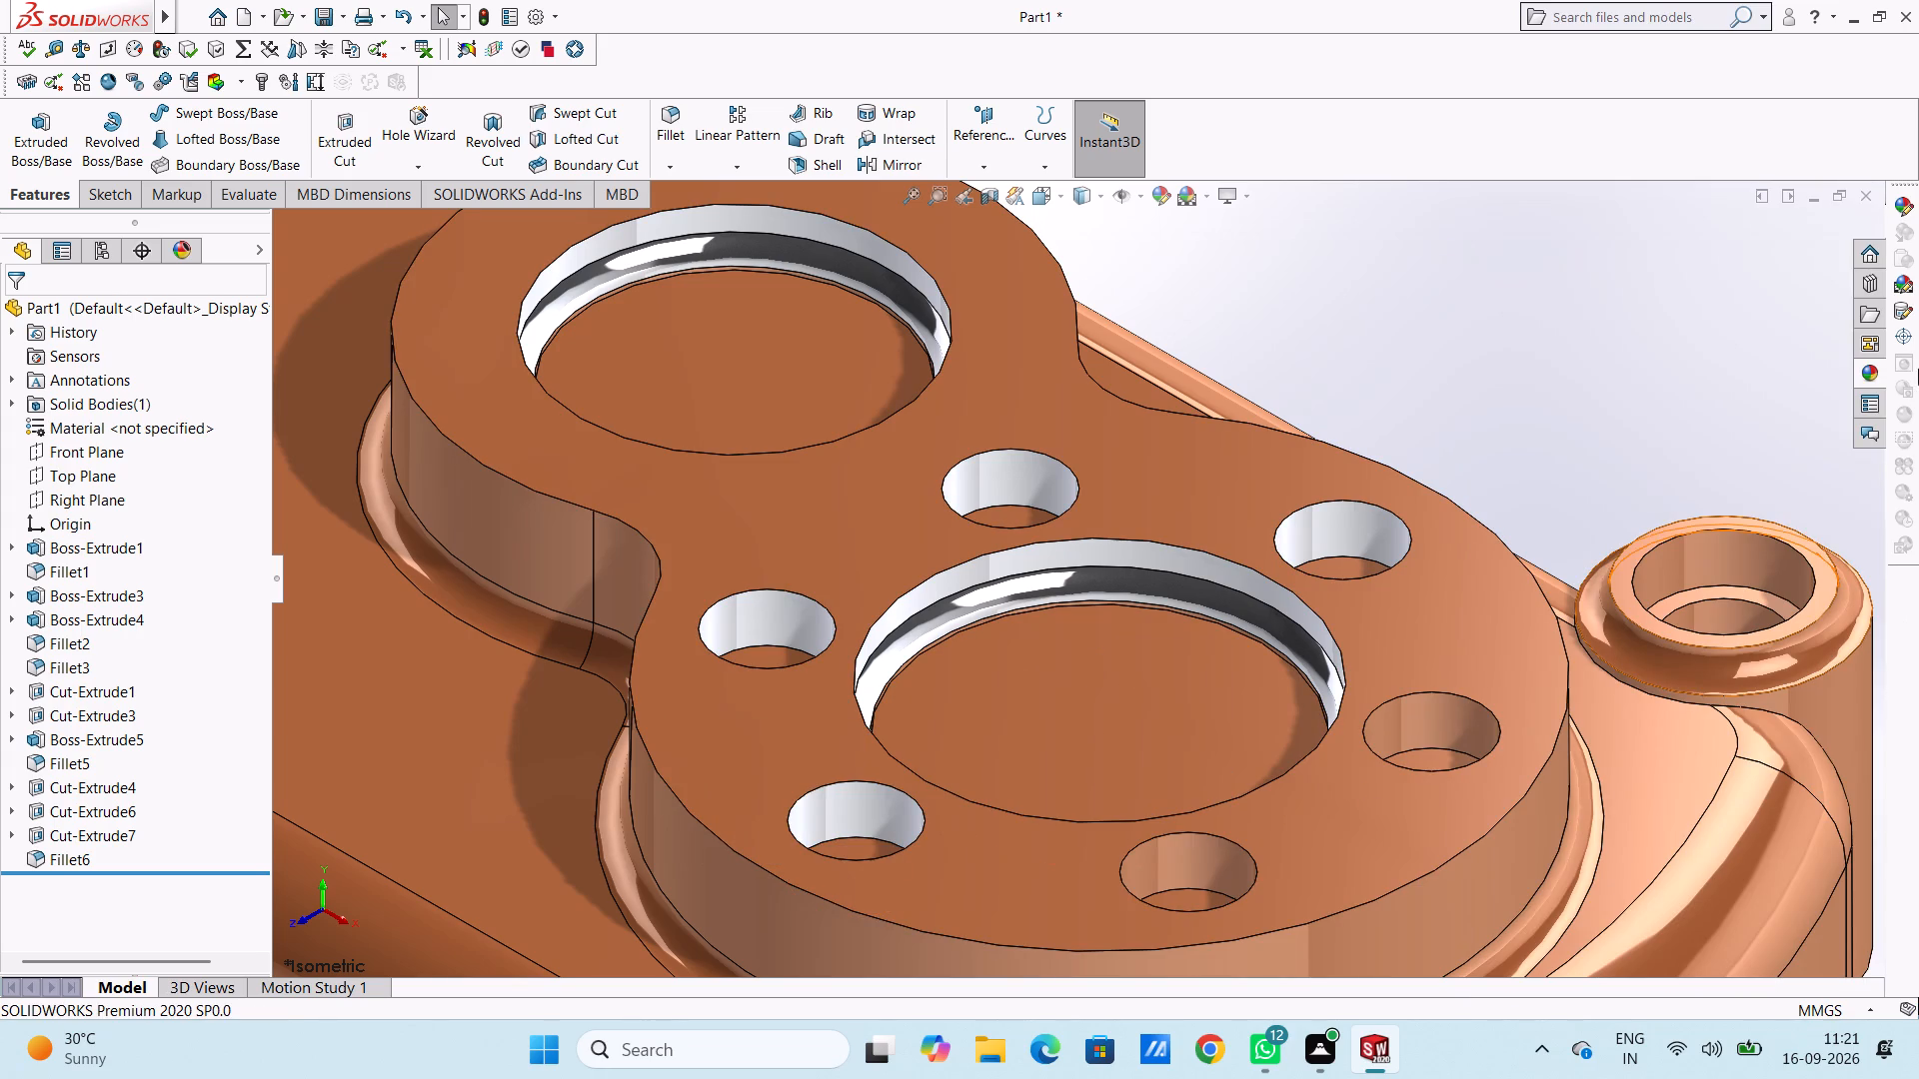
click(1874, 377)
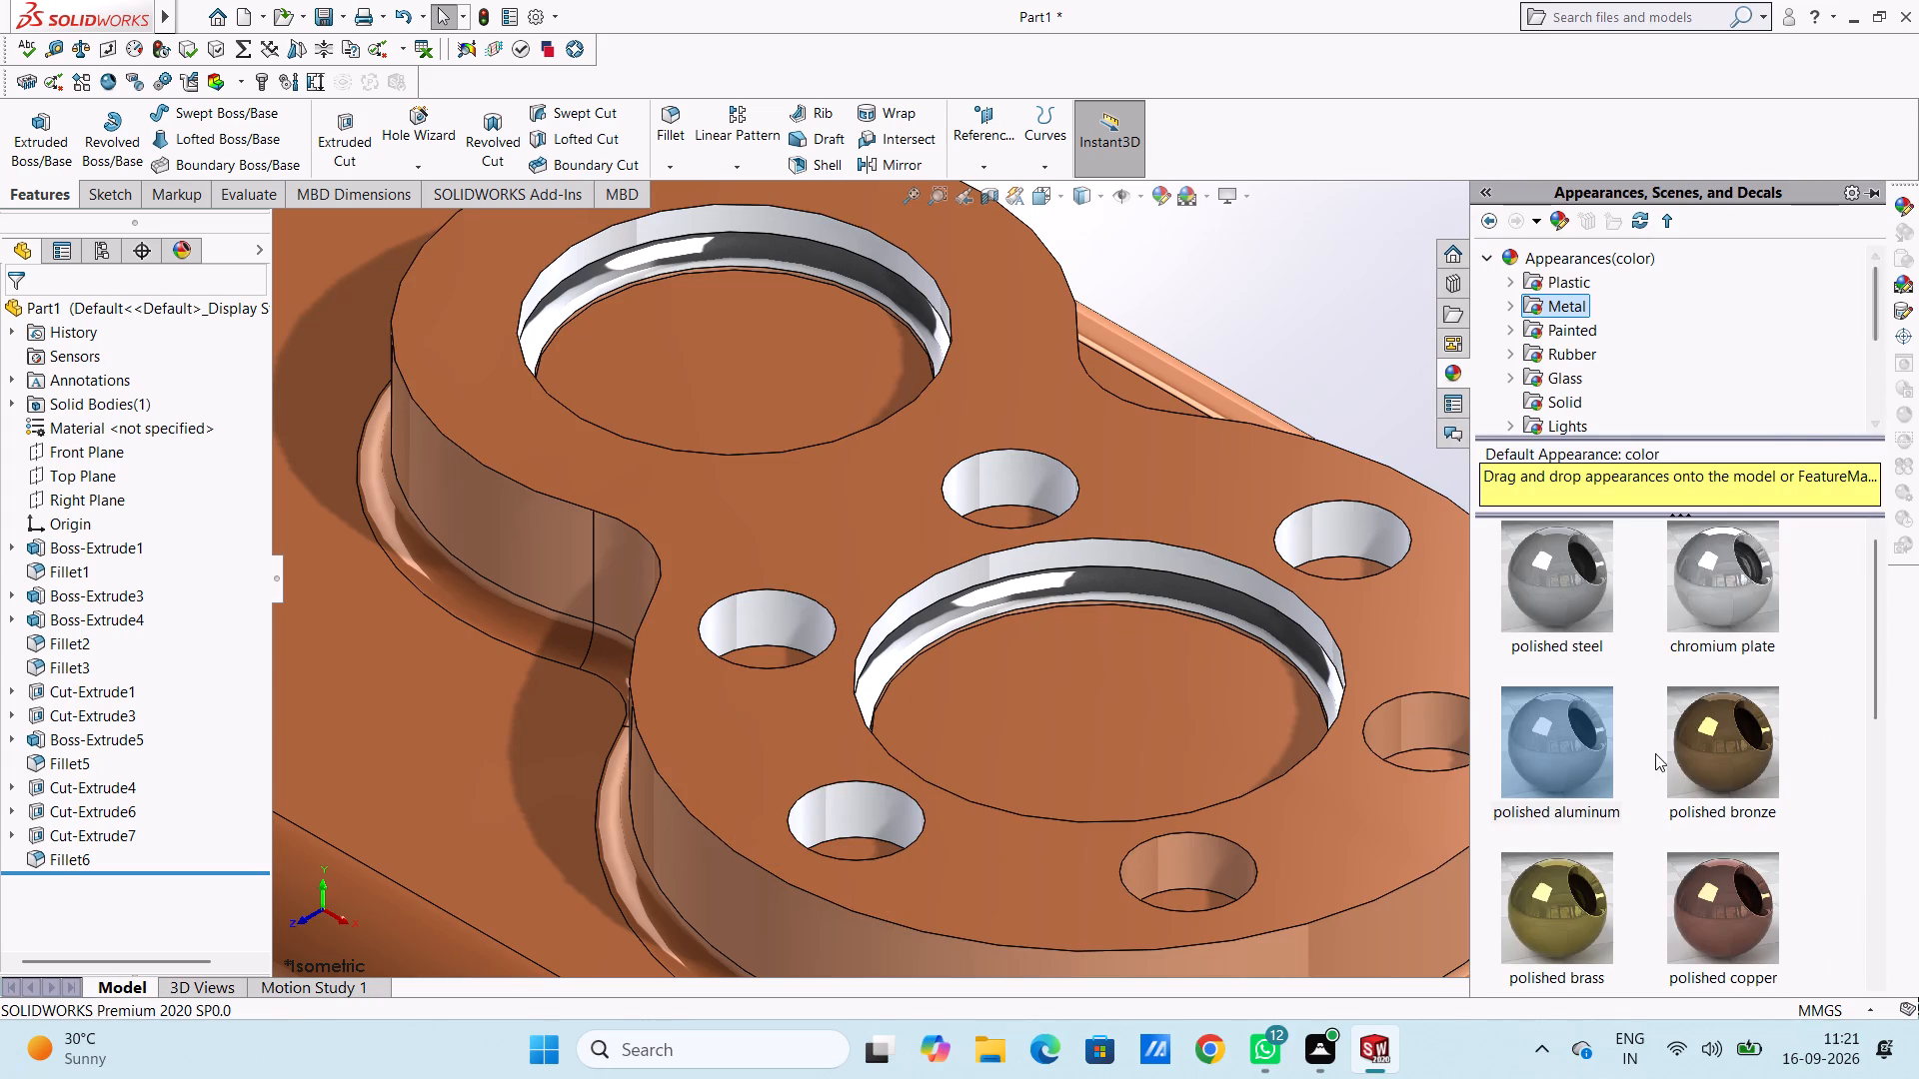
drag(1595, 767, 1245, 870)
click(1243, 870)
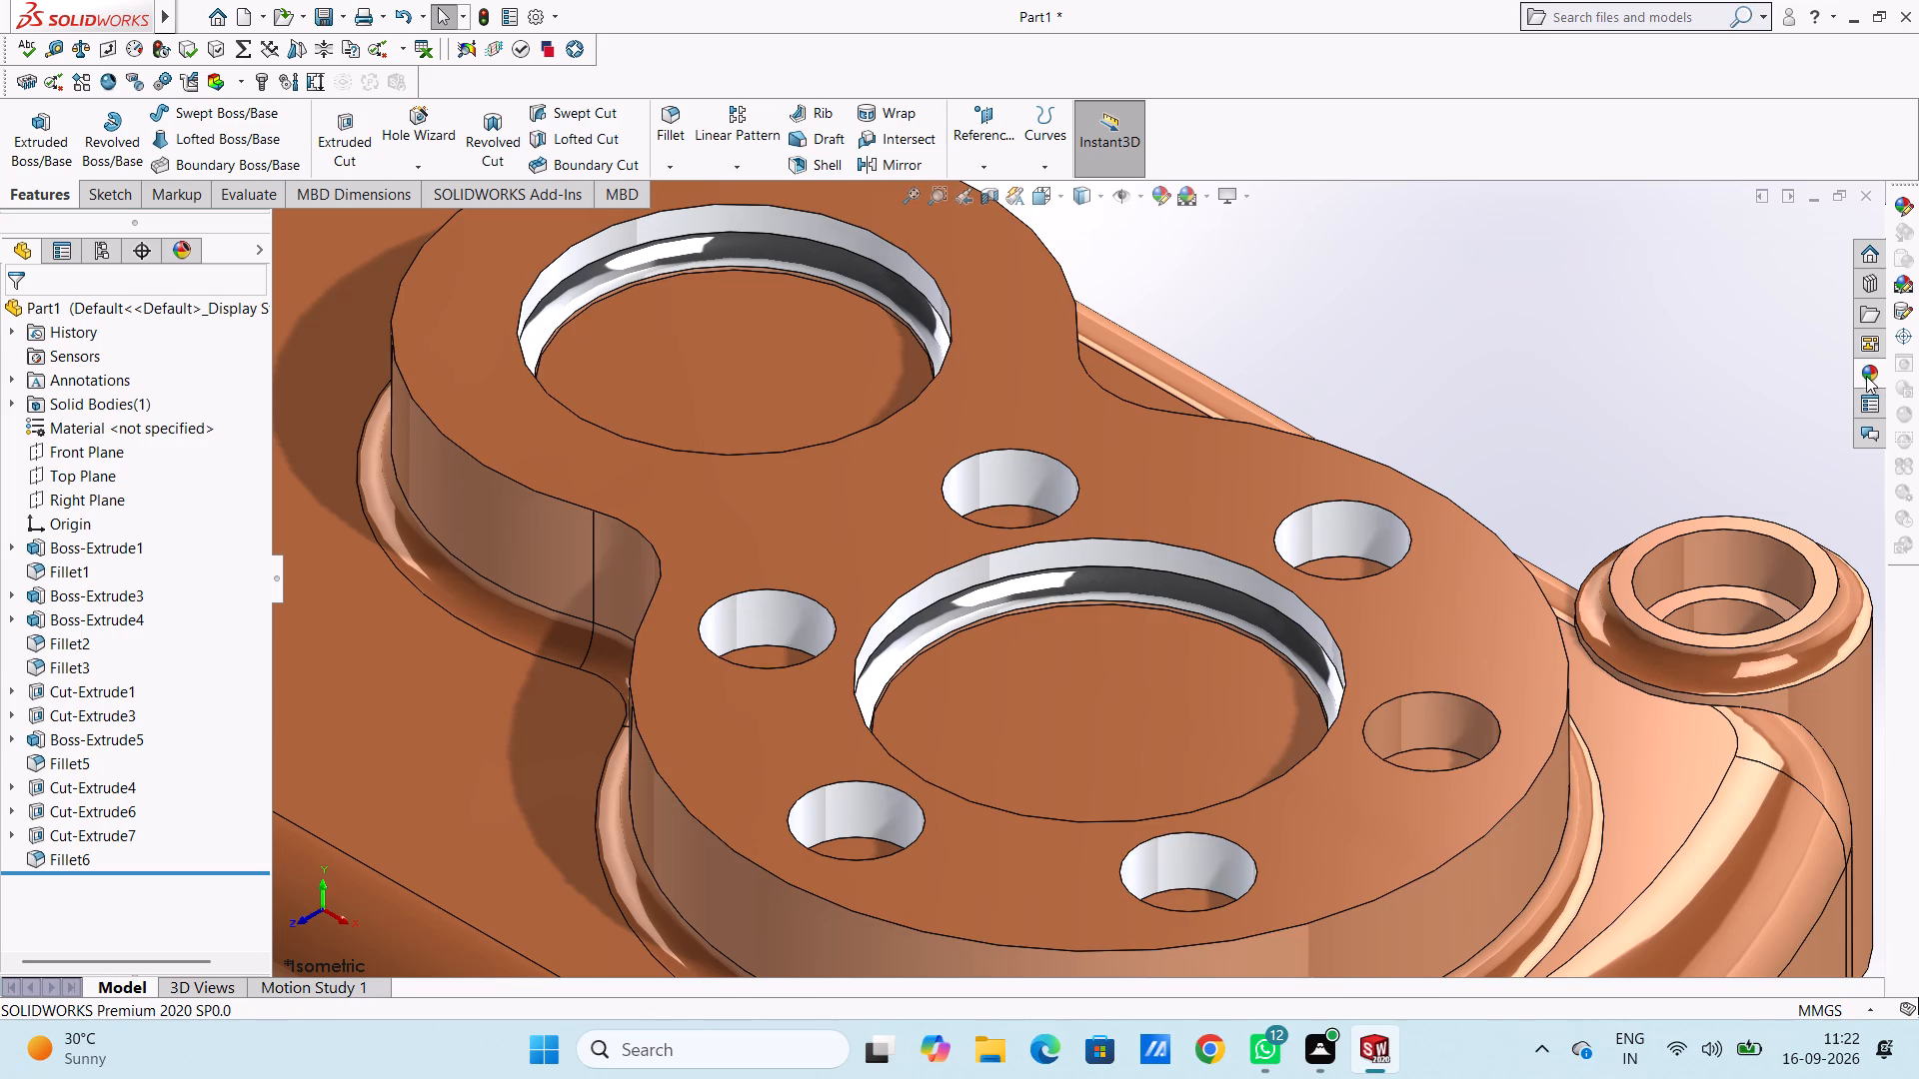
click(1865, 374)
drag(1598, 764, 1474, 734)
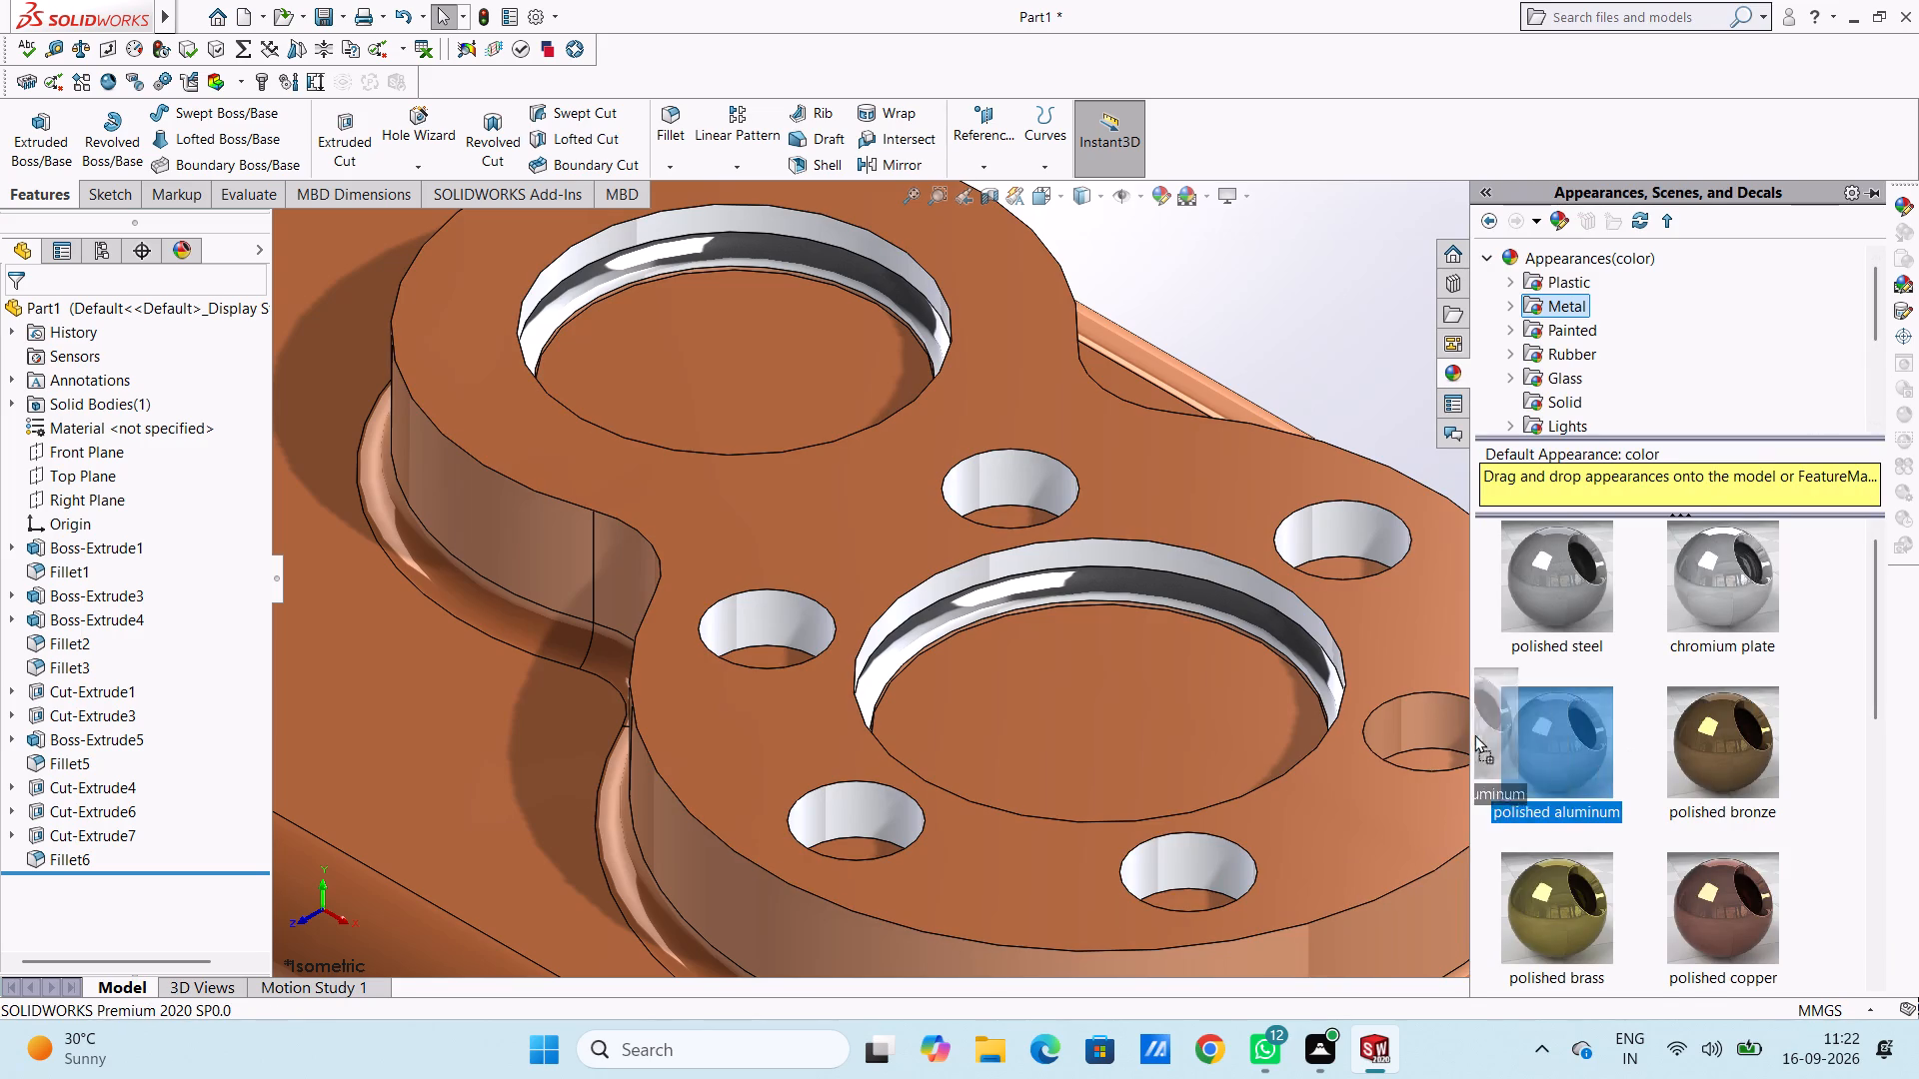
drag(1474, 734, 1462, 732)
click(1462, 732)
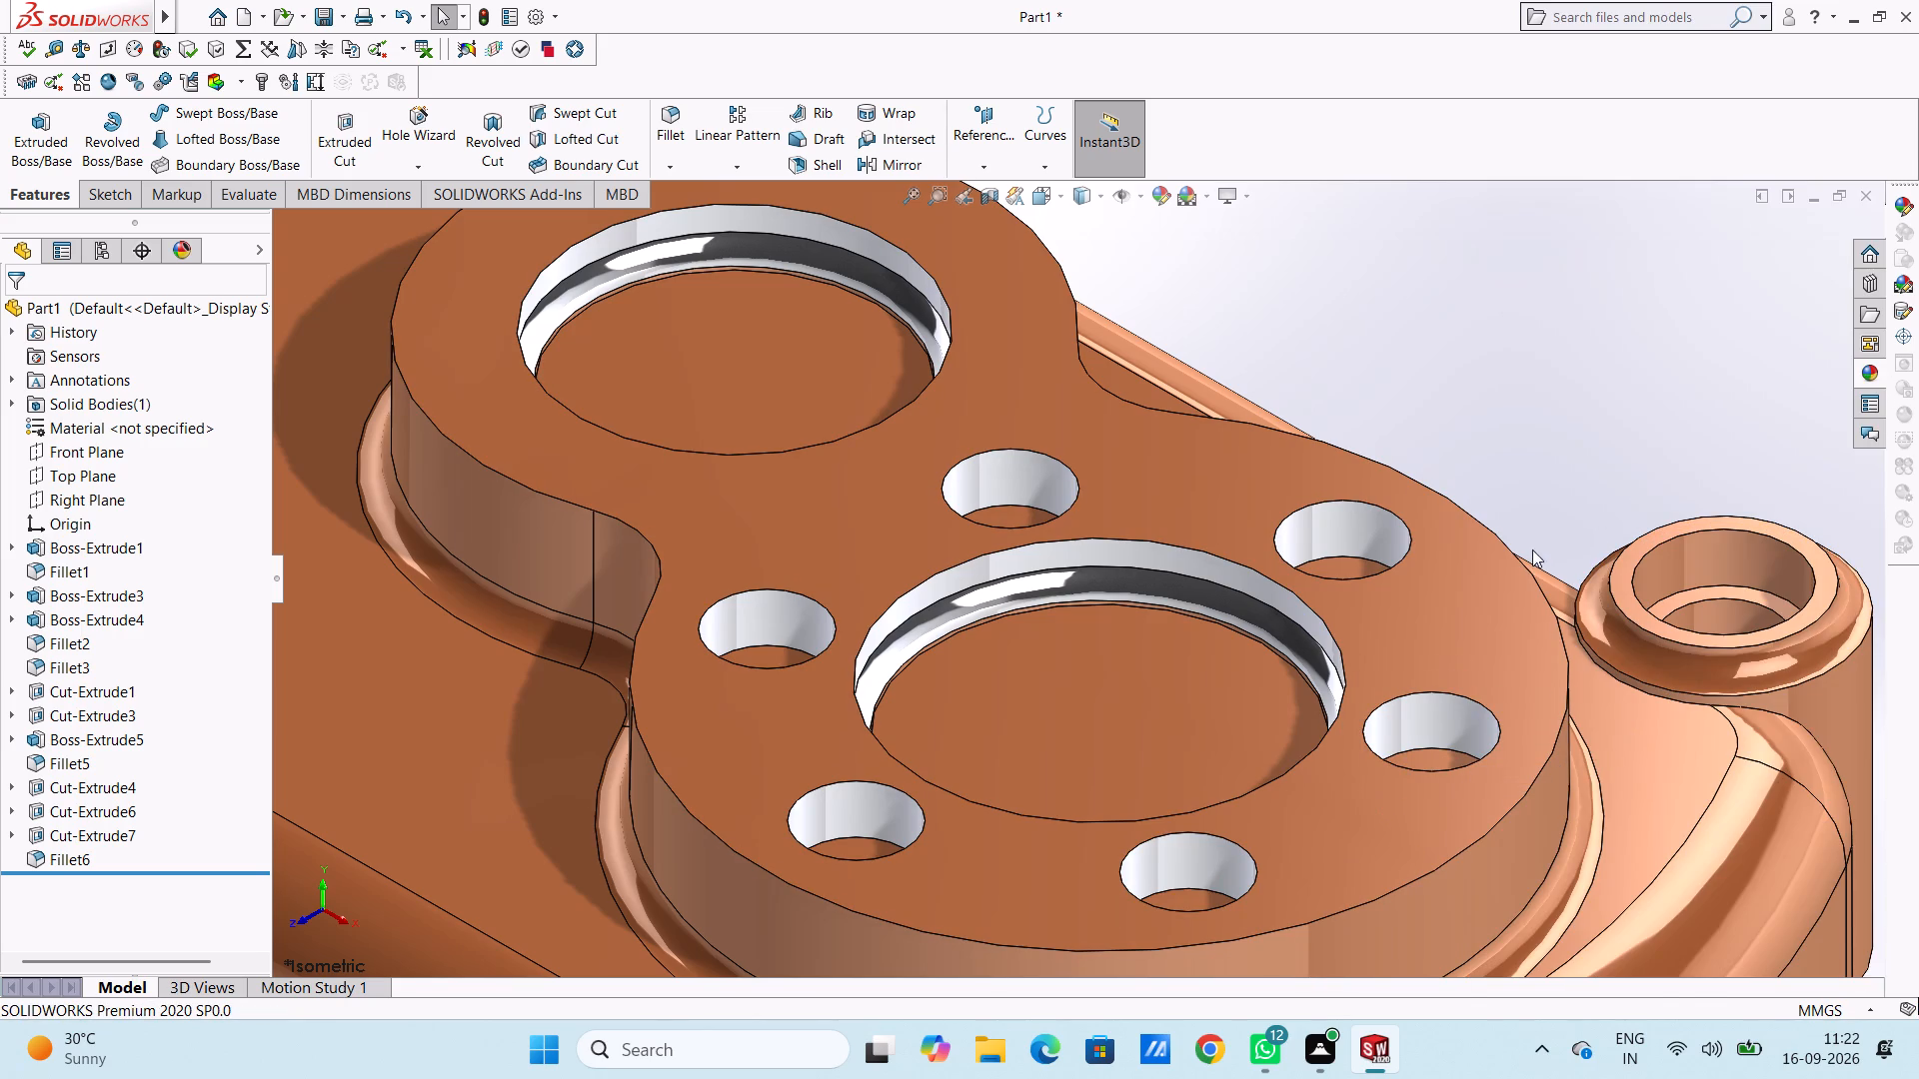
Apply the polished aluminum appearance to the counterbore wall and the inner hole wall of the right-hand corner boss.
click(1867, 367)
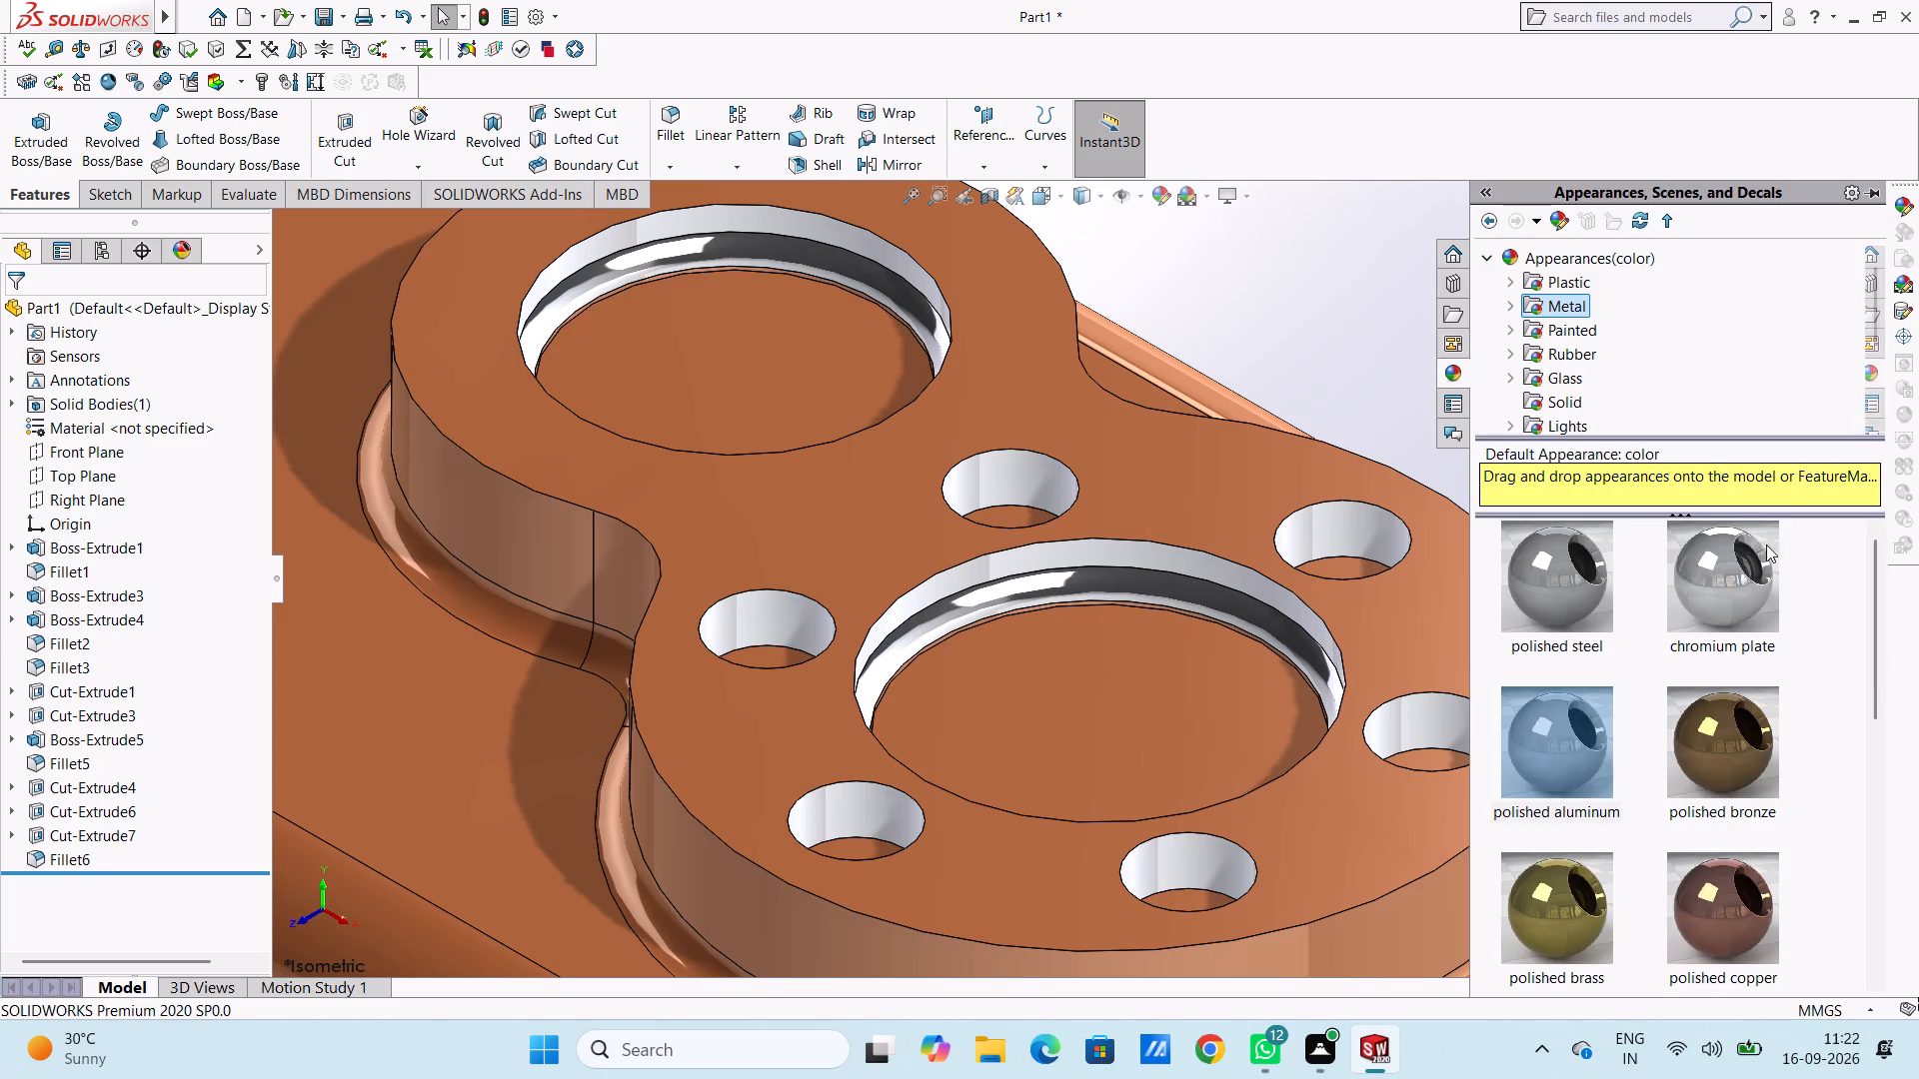
drag(1575, 755, 1685, 555)
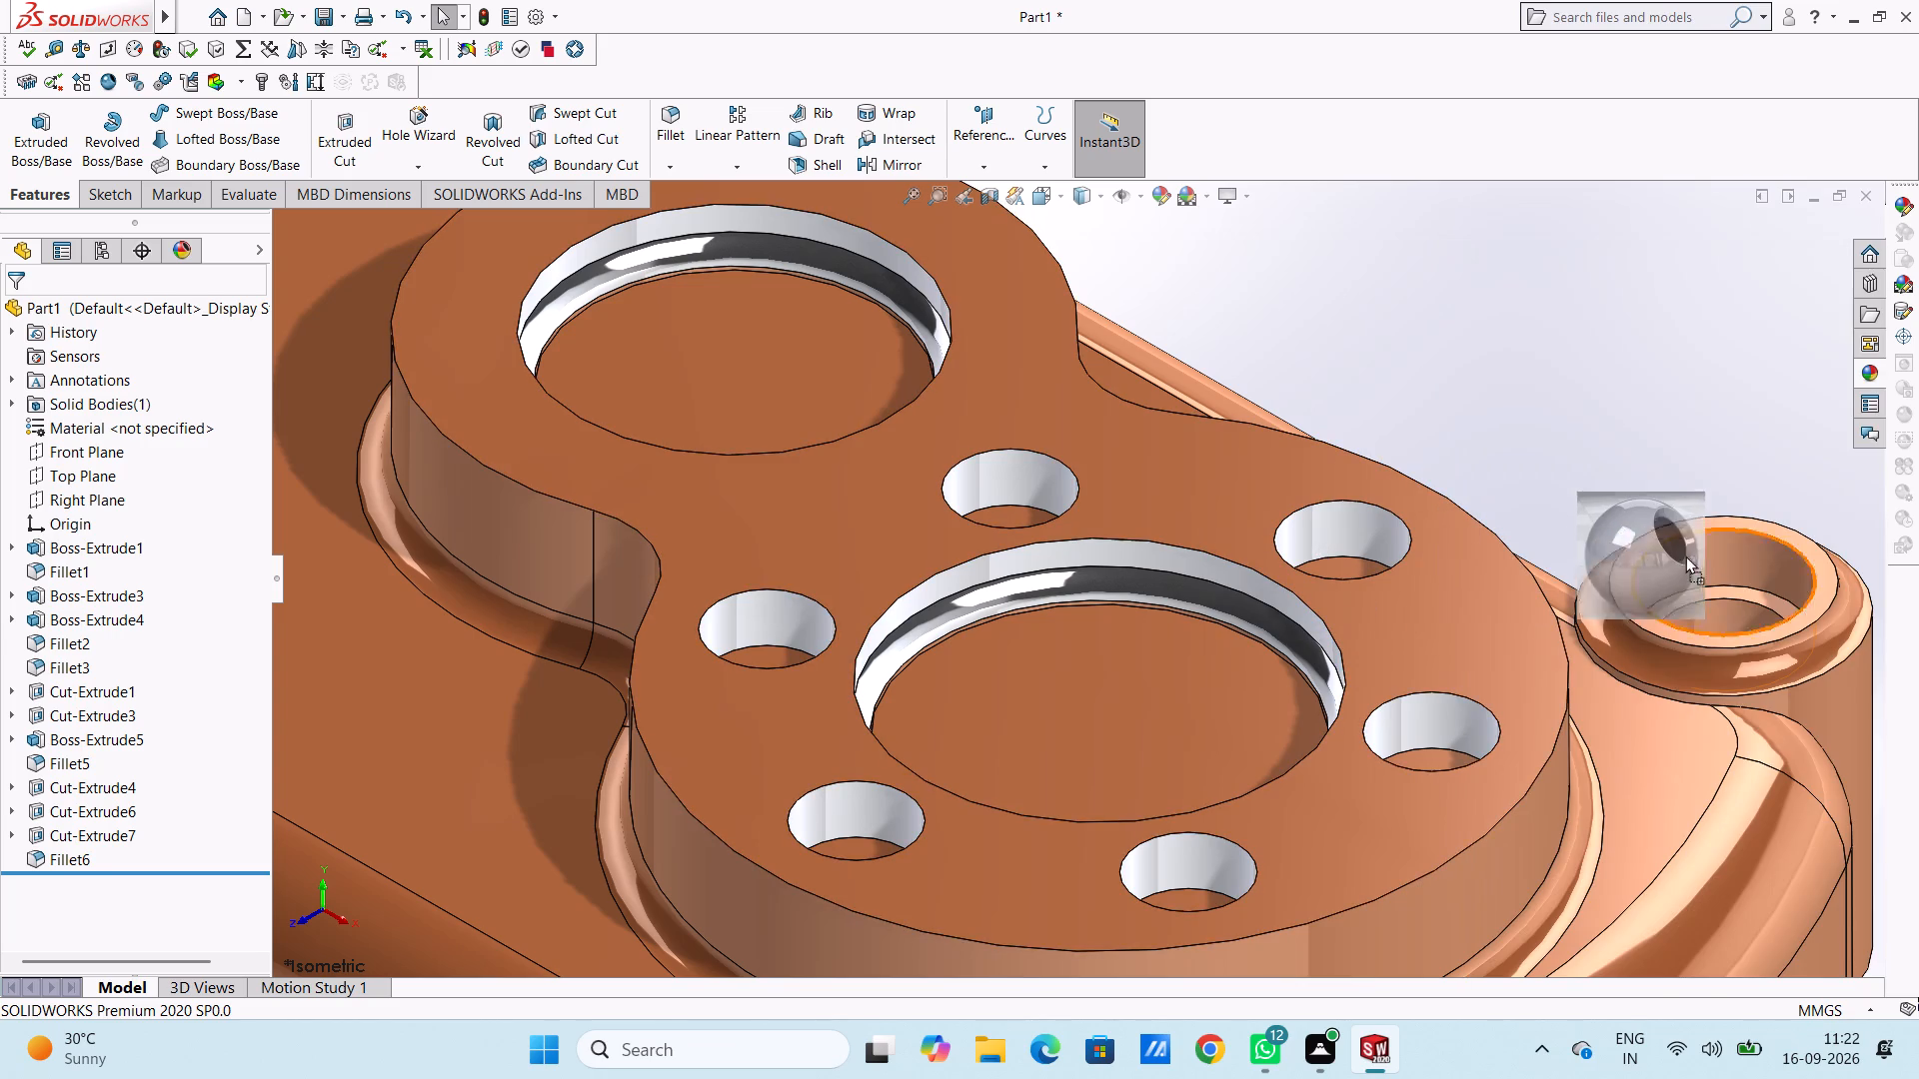
drag(1685, 555, 1750, 552)
click(1749, 558)
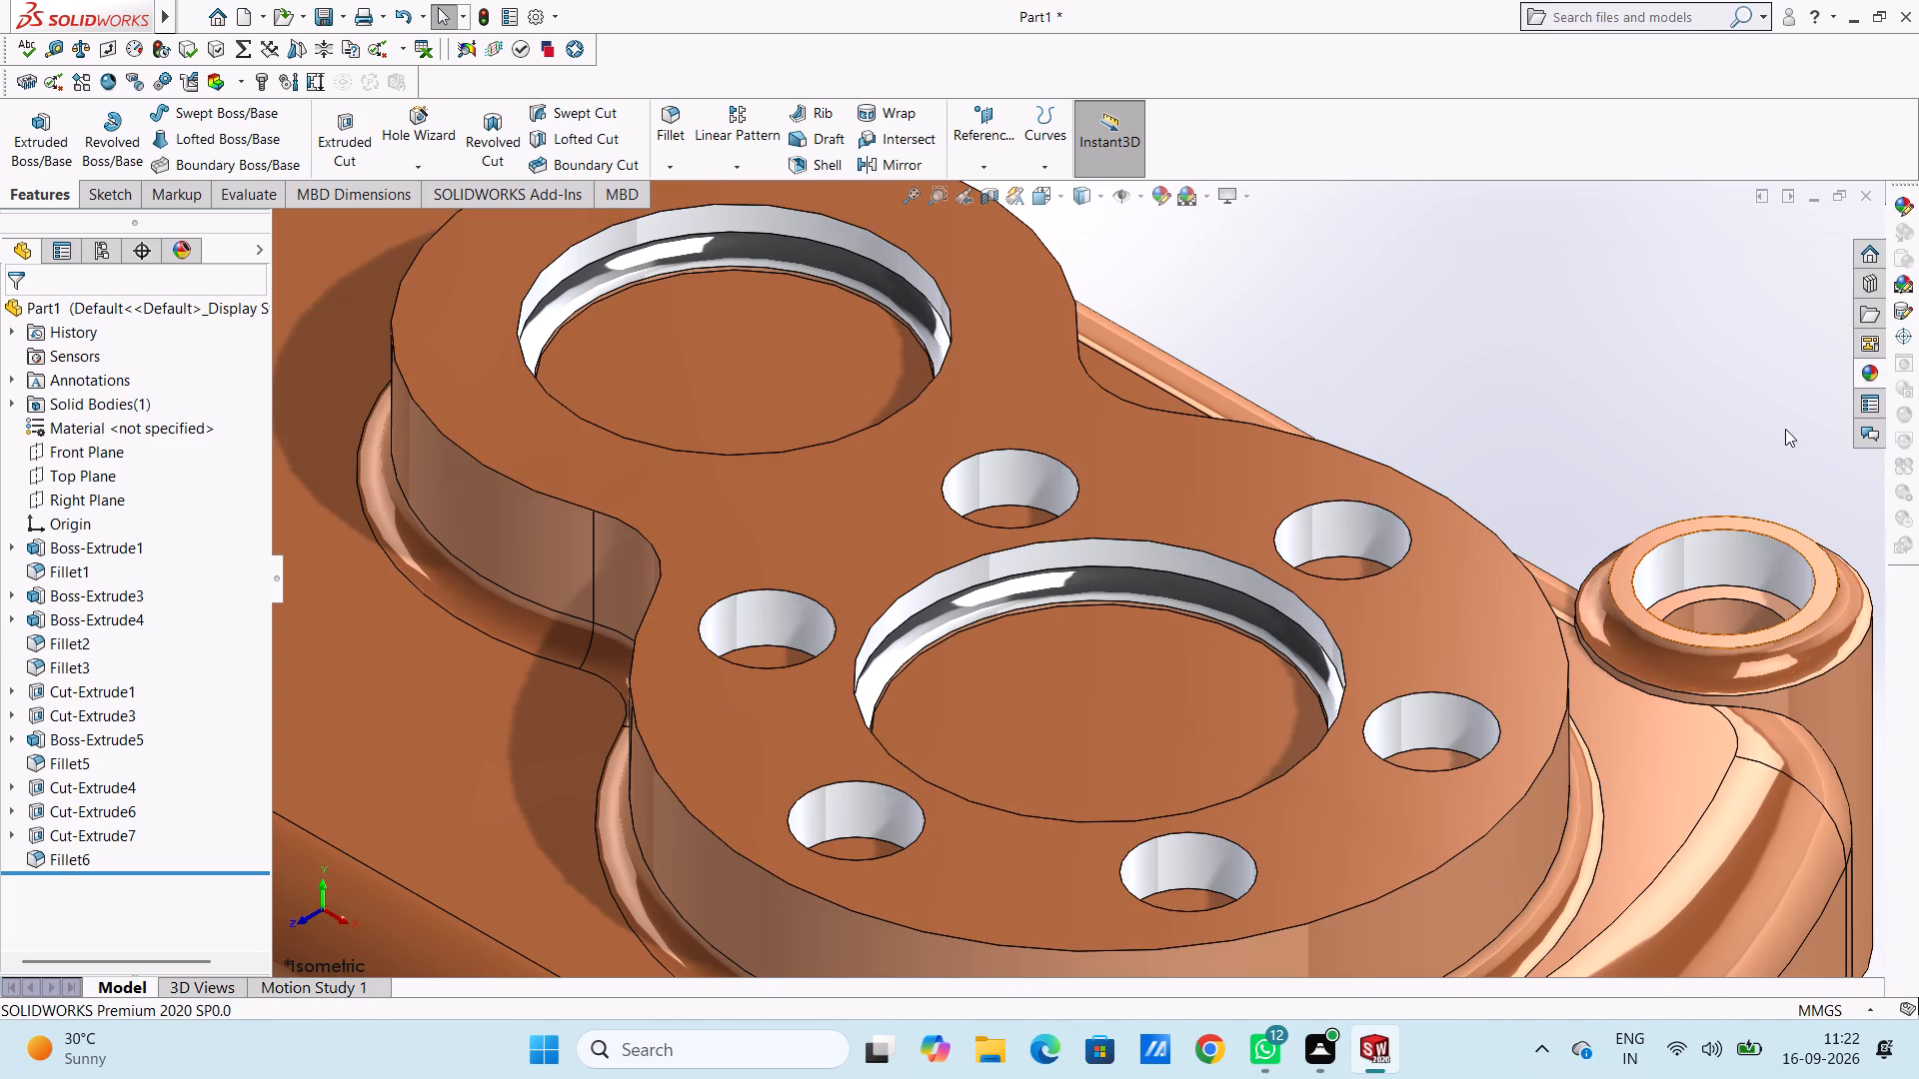
click(1864, 367)
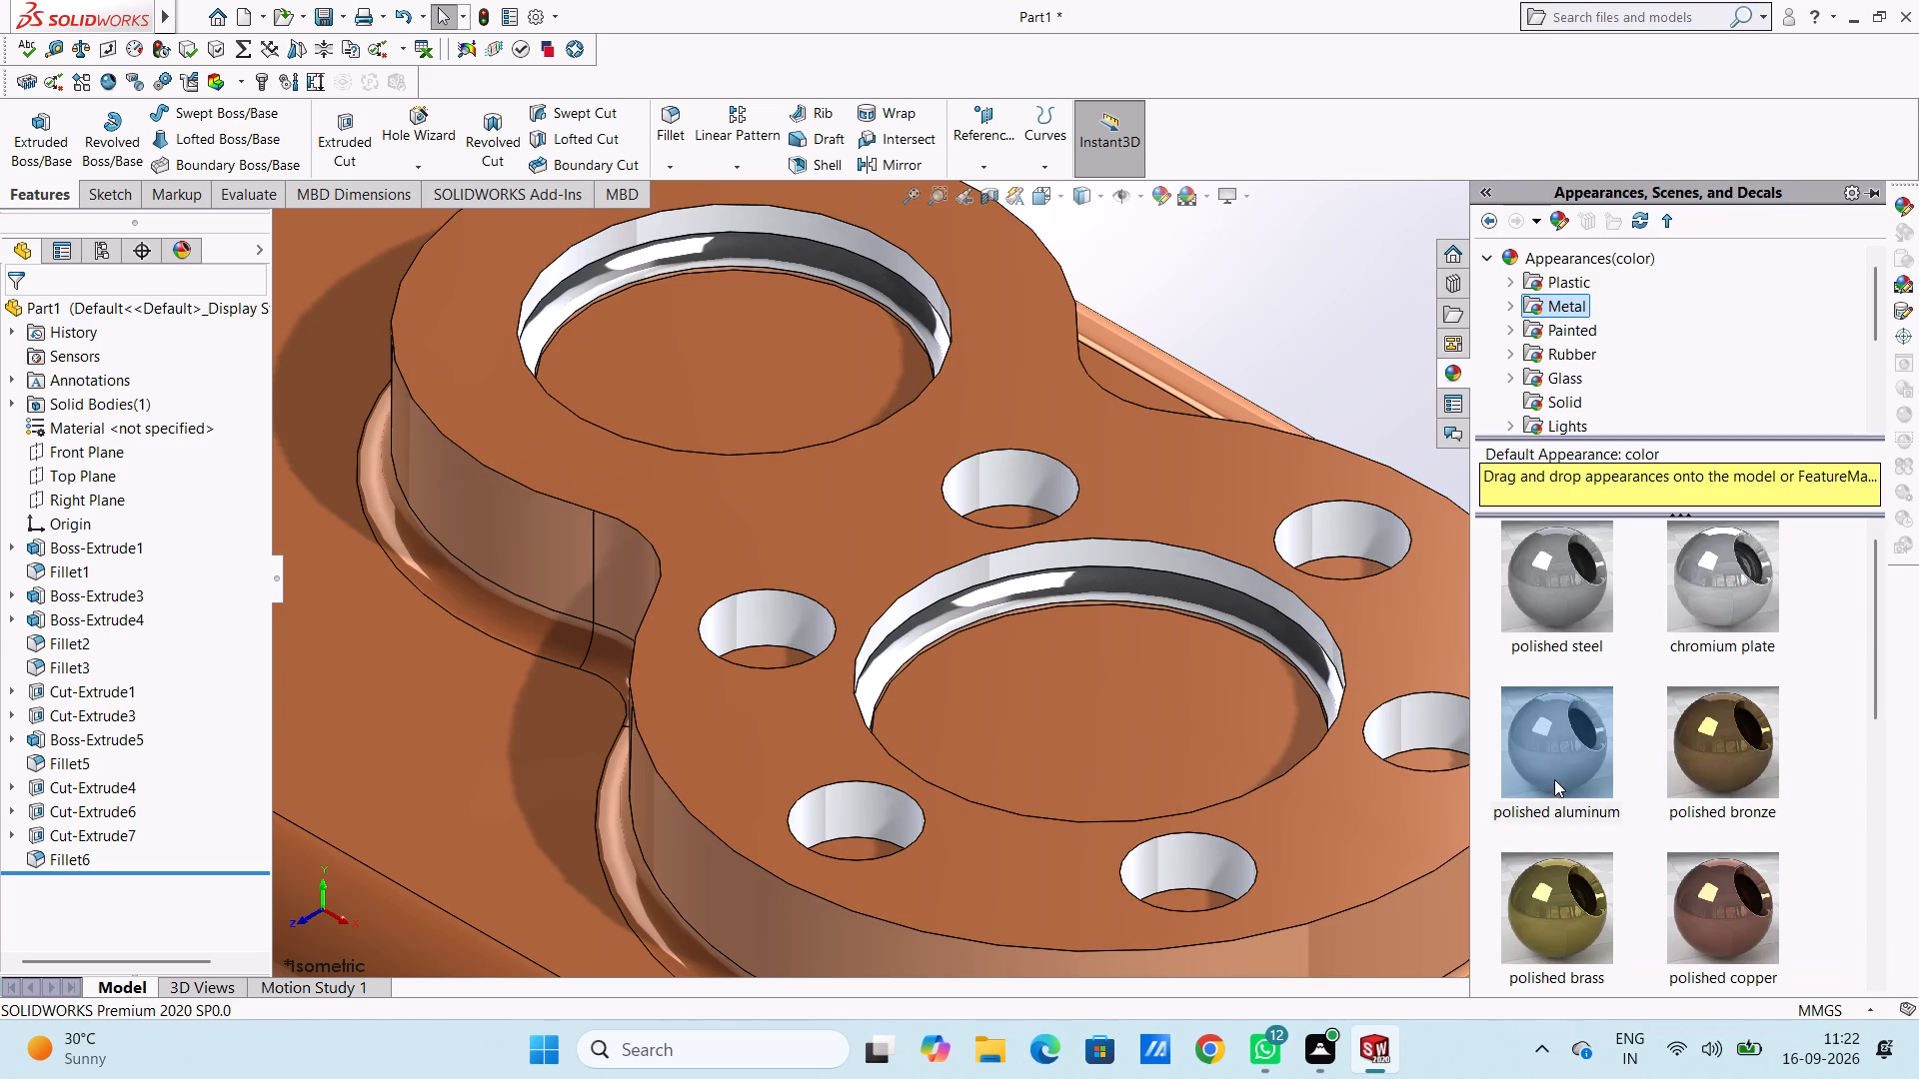
drag(1554, 777, 1769, 603)
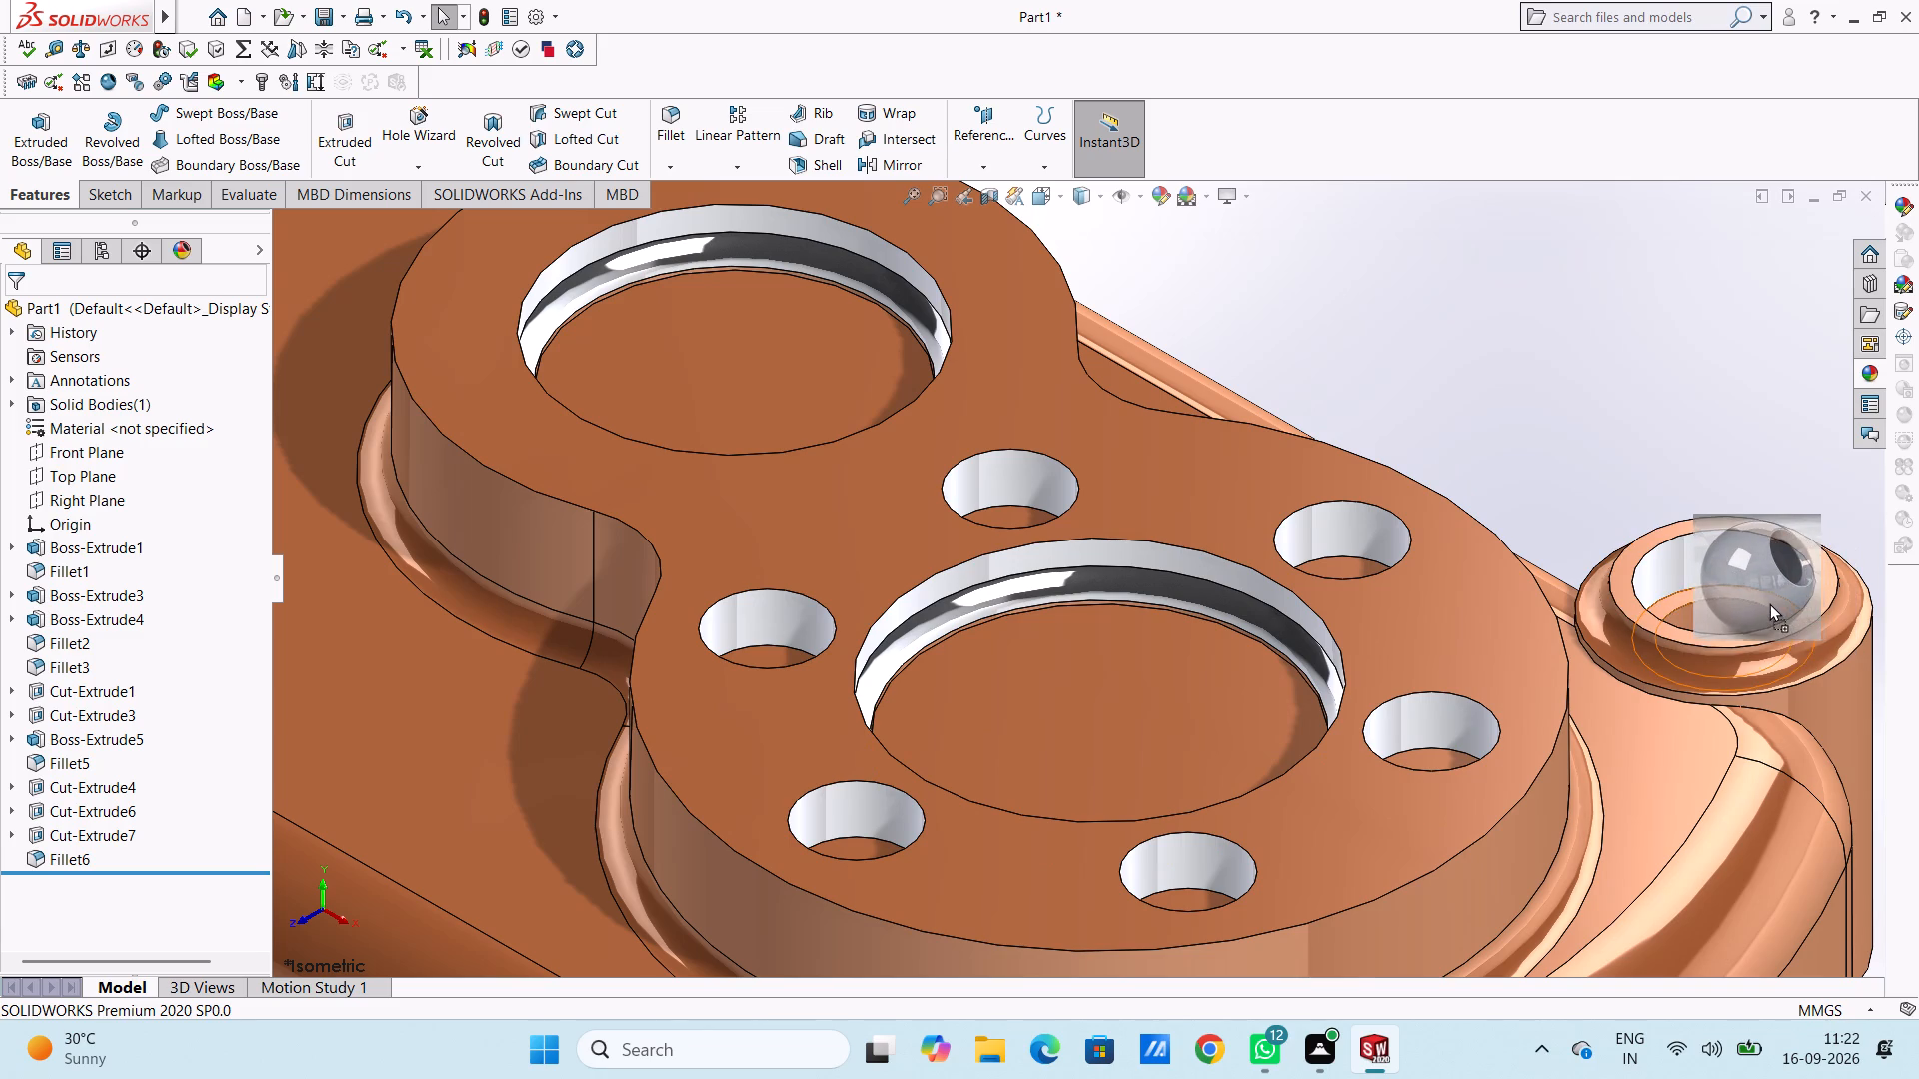
drag(1769, 603, 1759, 611)
click(1745, 615)
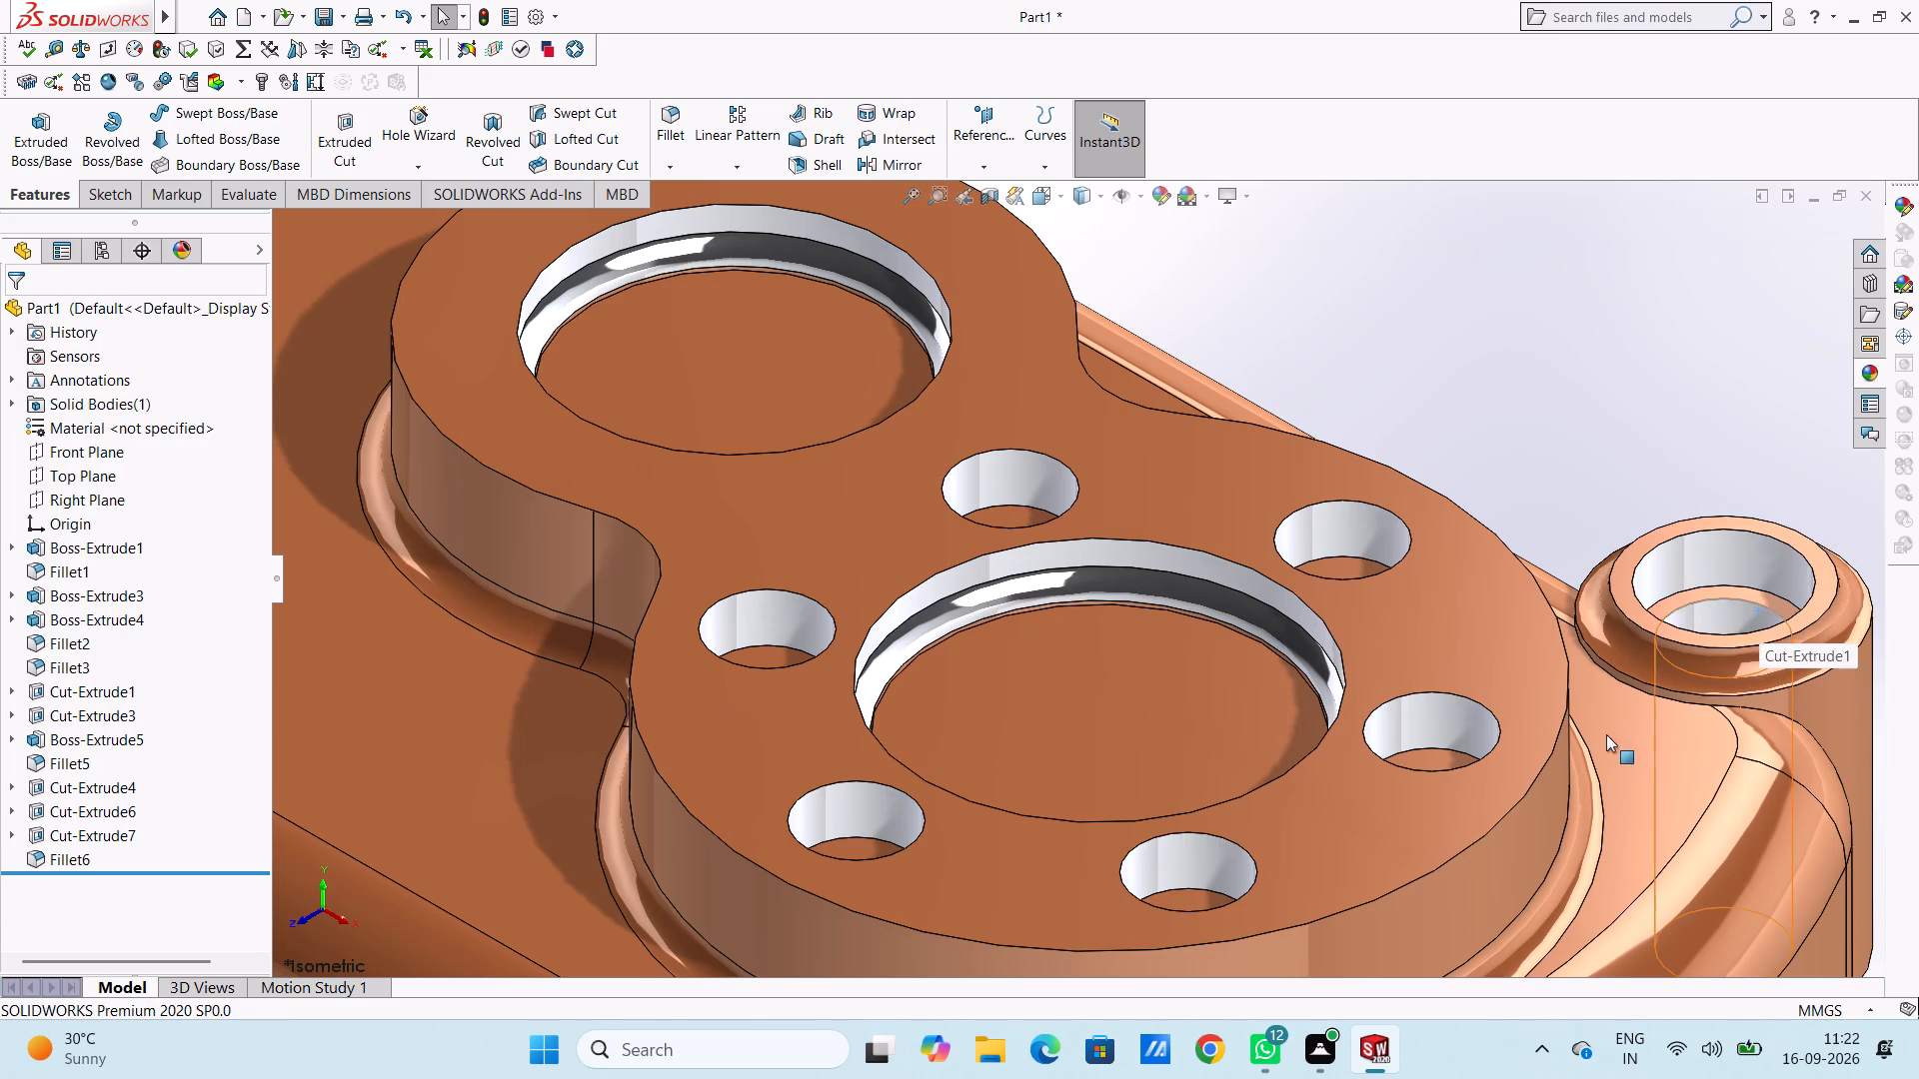
Apply the polished aluminum appearance to the counterbore wall and the inner hole wall of the left-hand corner boss.
scroll(1585, 734, down, 3)
scroll(1583, 731, up, 8)
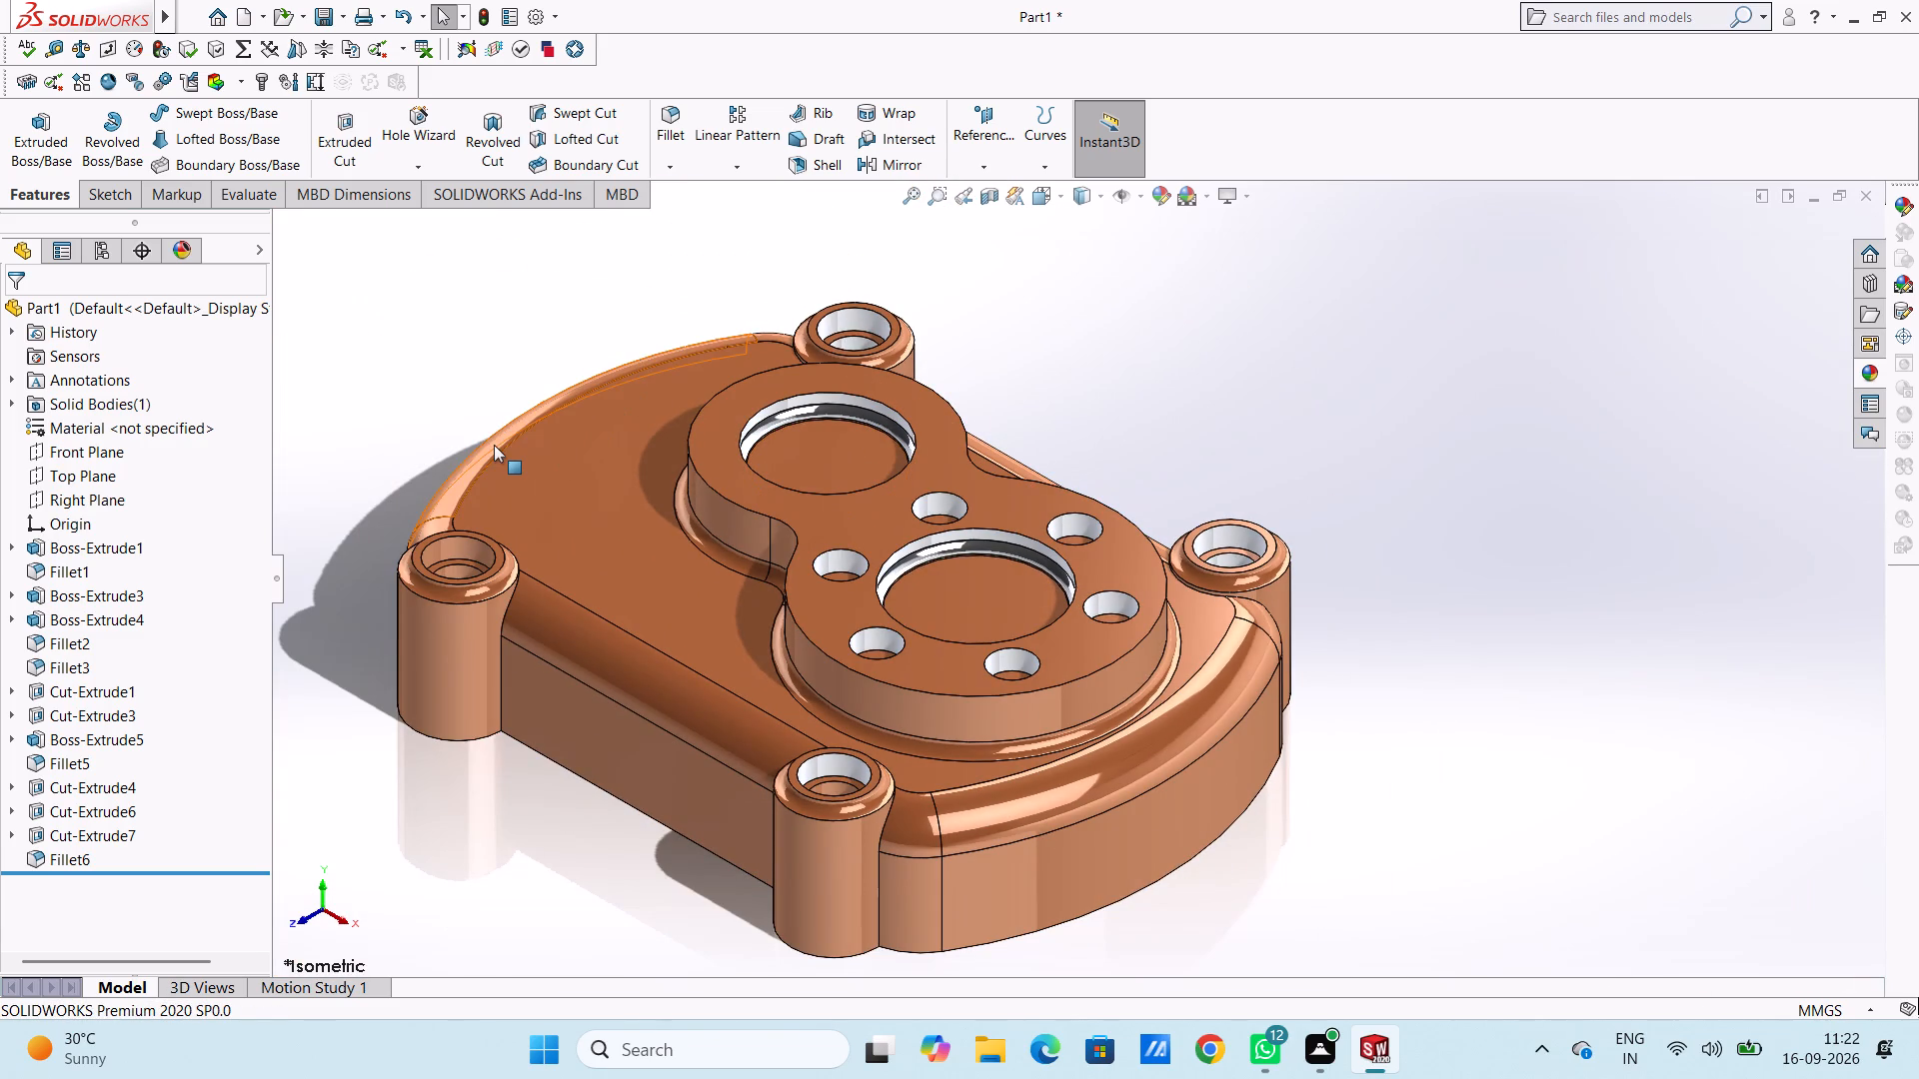
scroll(521, 480, down, 3)
scroll(364, 561, down, 3)
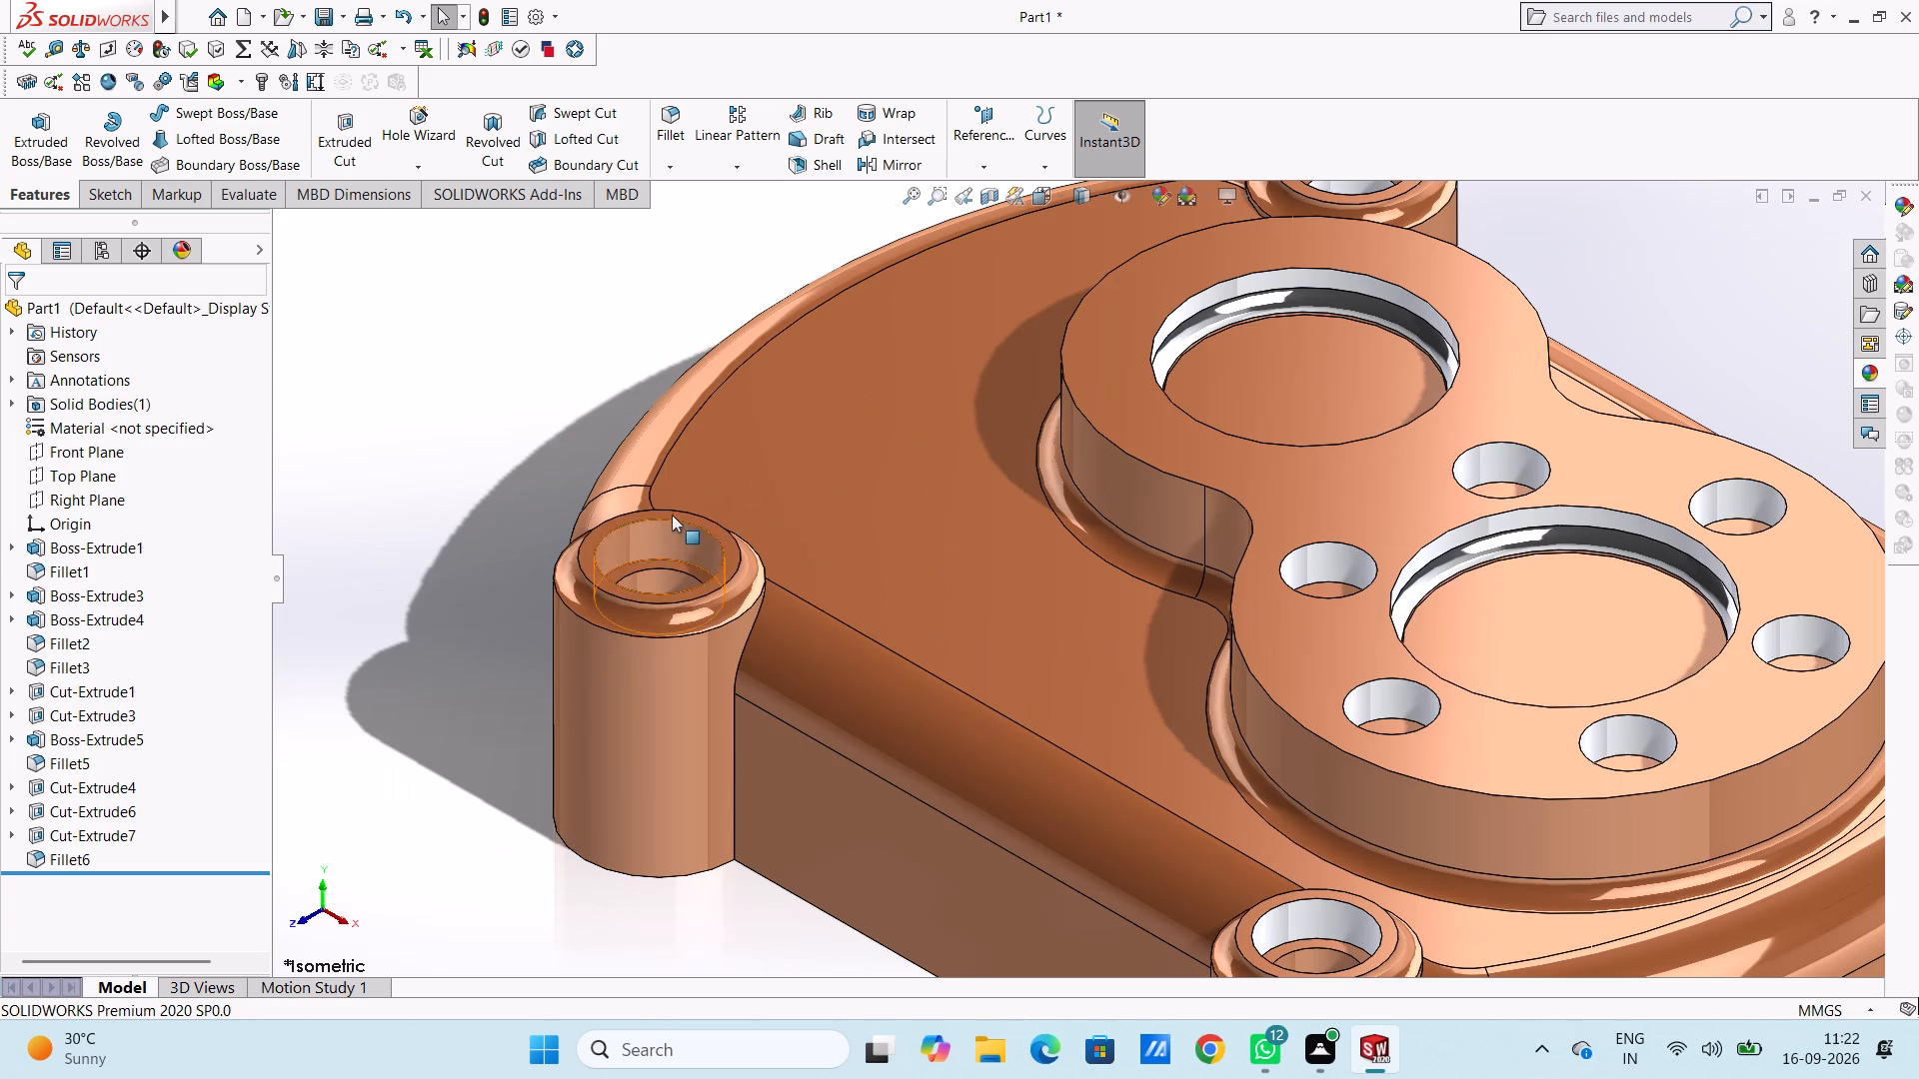
scroll(539, 564, down, 5)
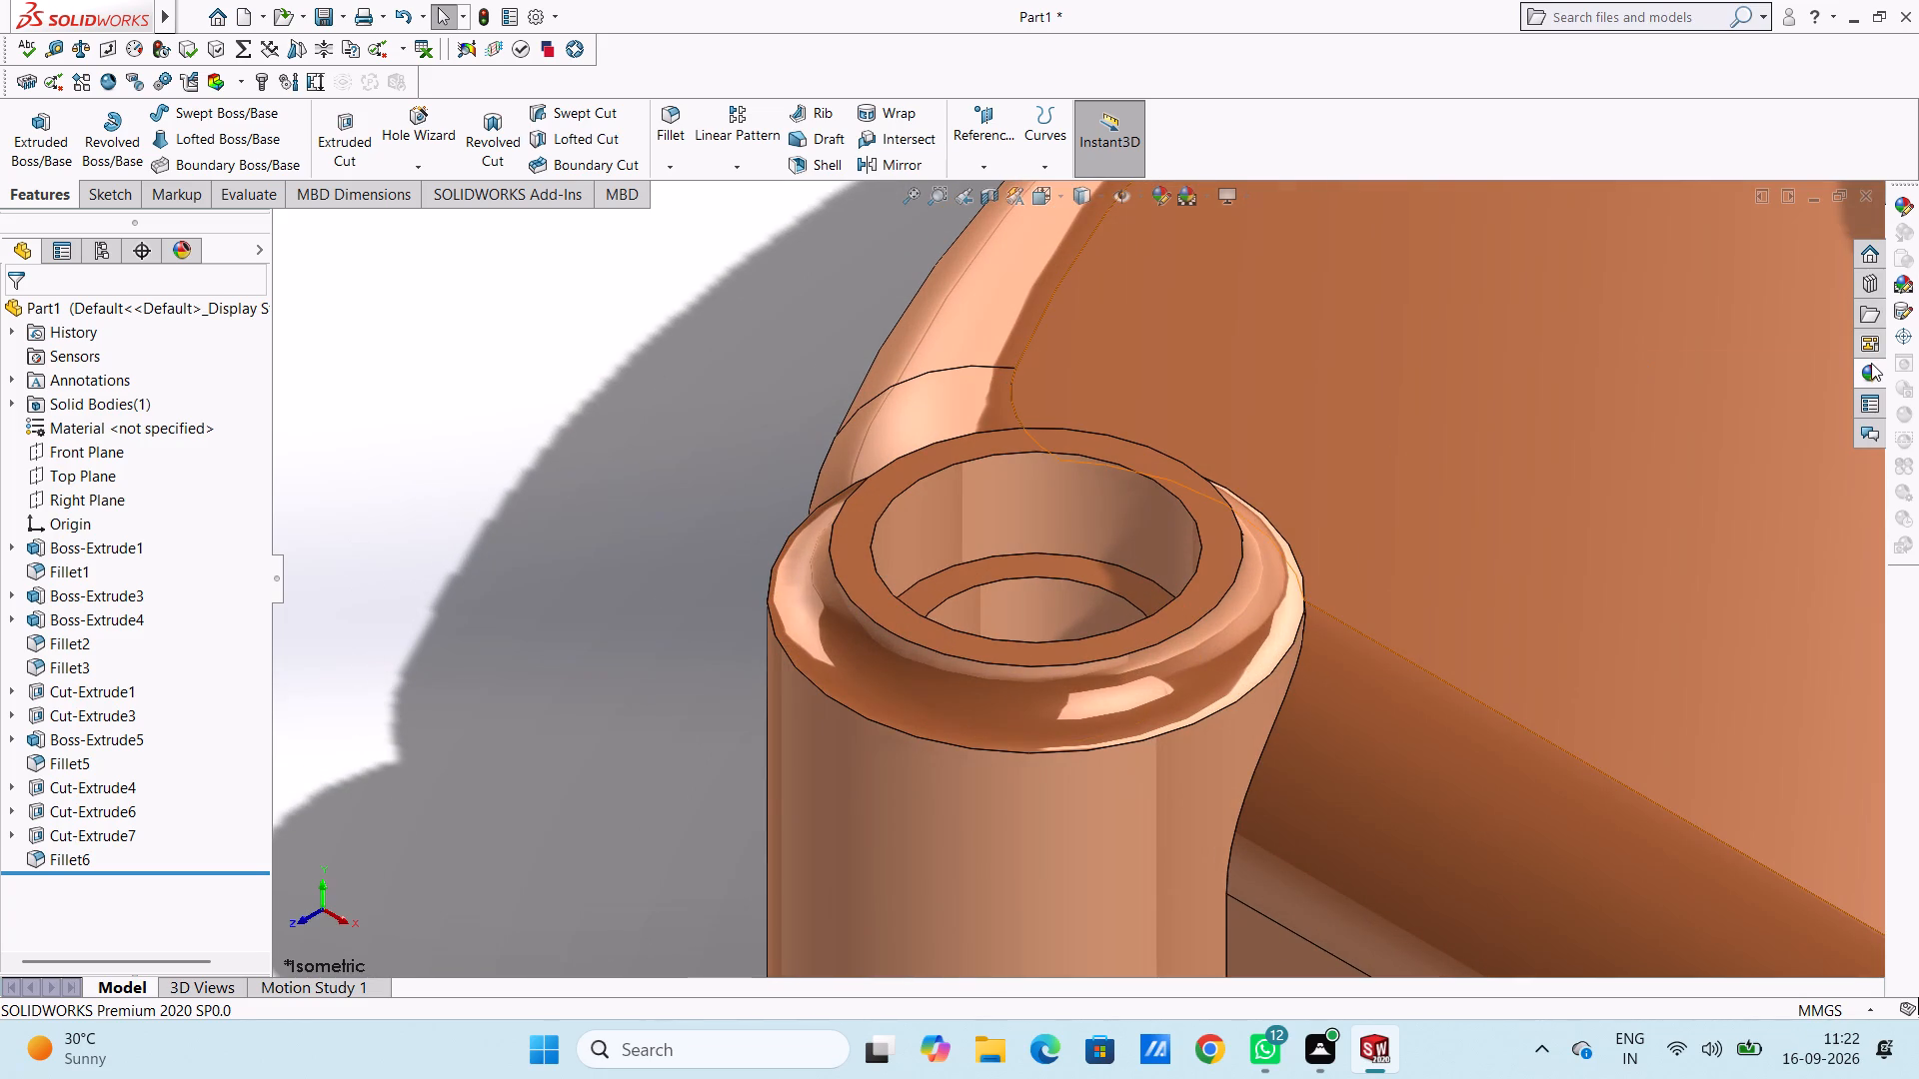
click(1869, 368)
drag(1552, 738, 1552, 737)
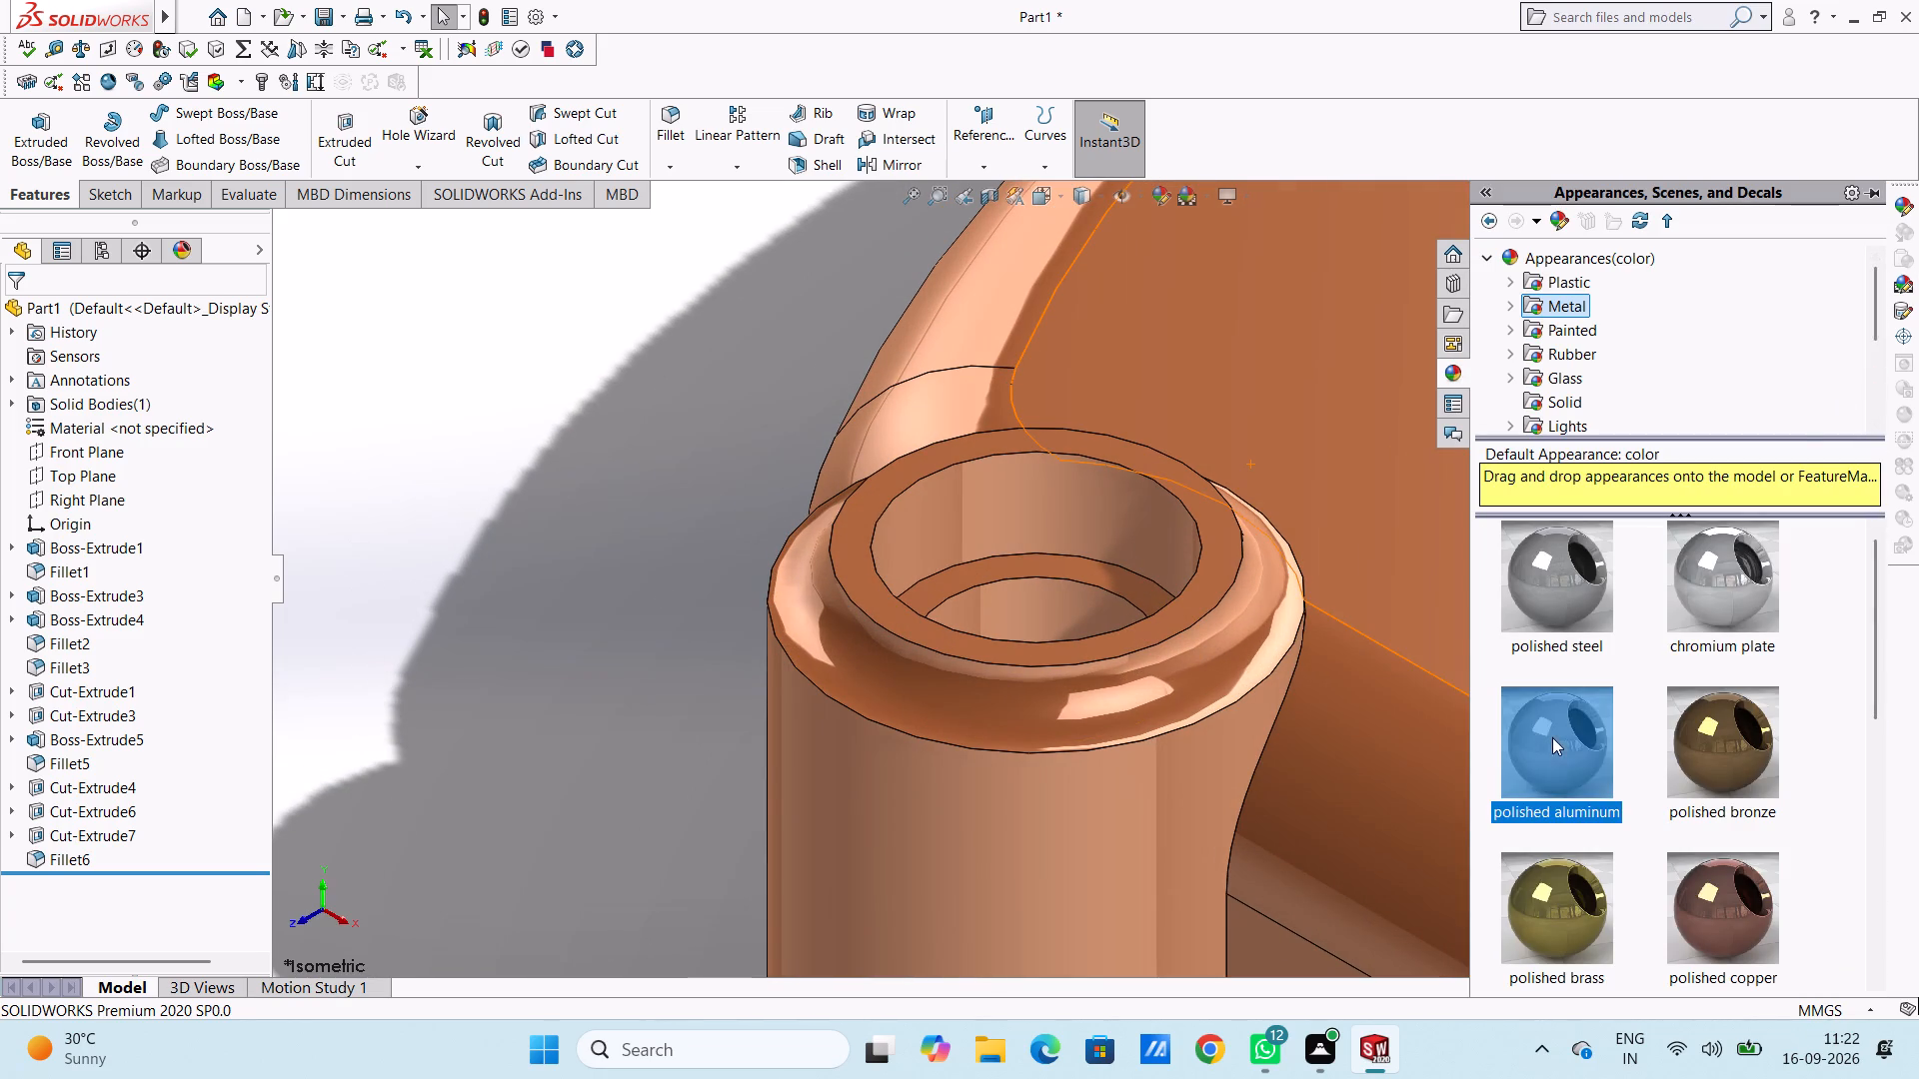
drag(1552, 737, 1088, 481)
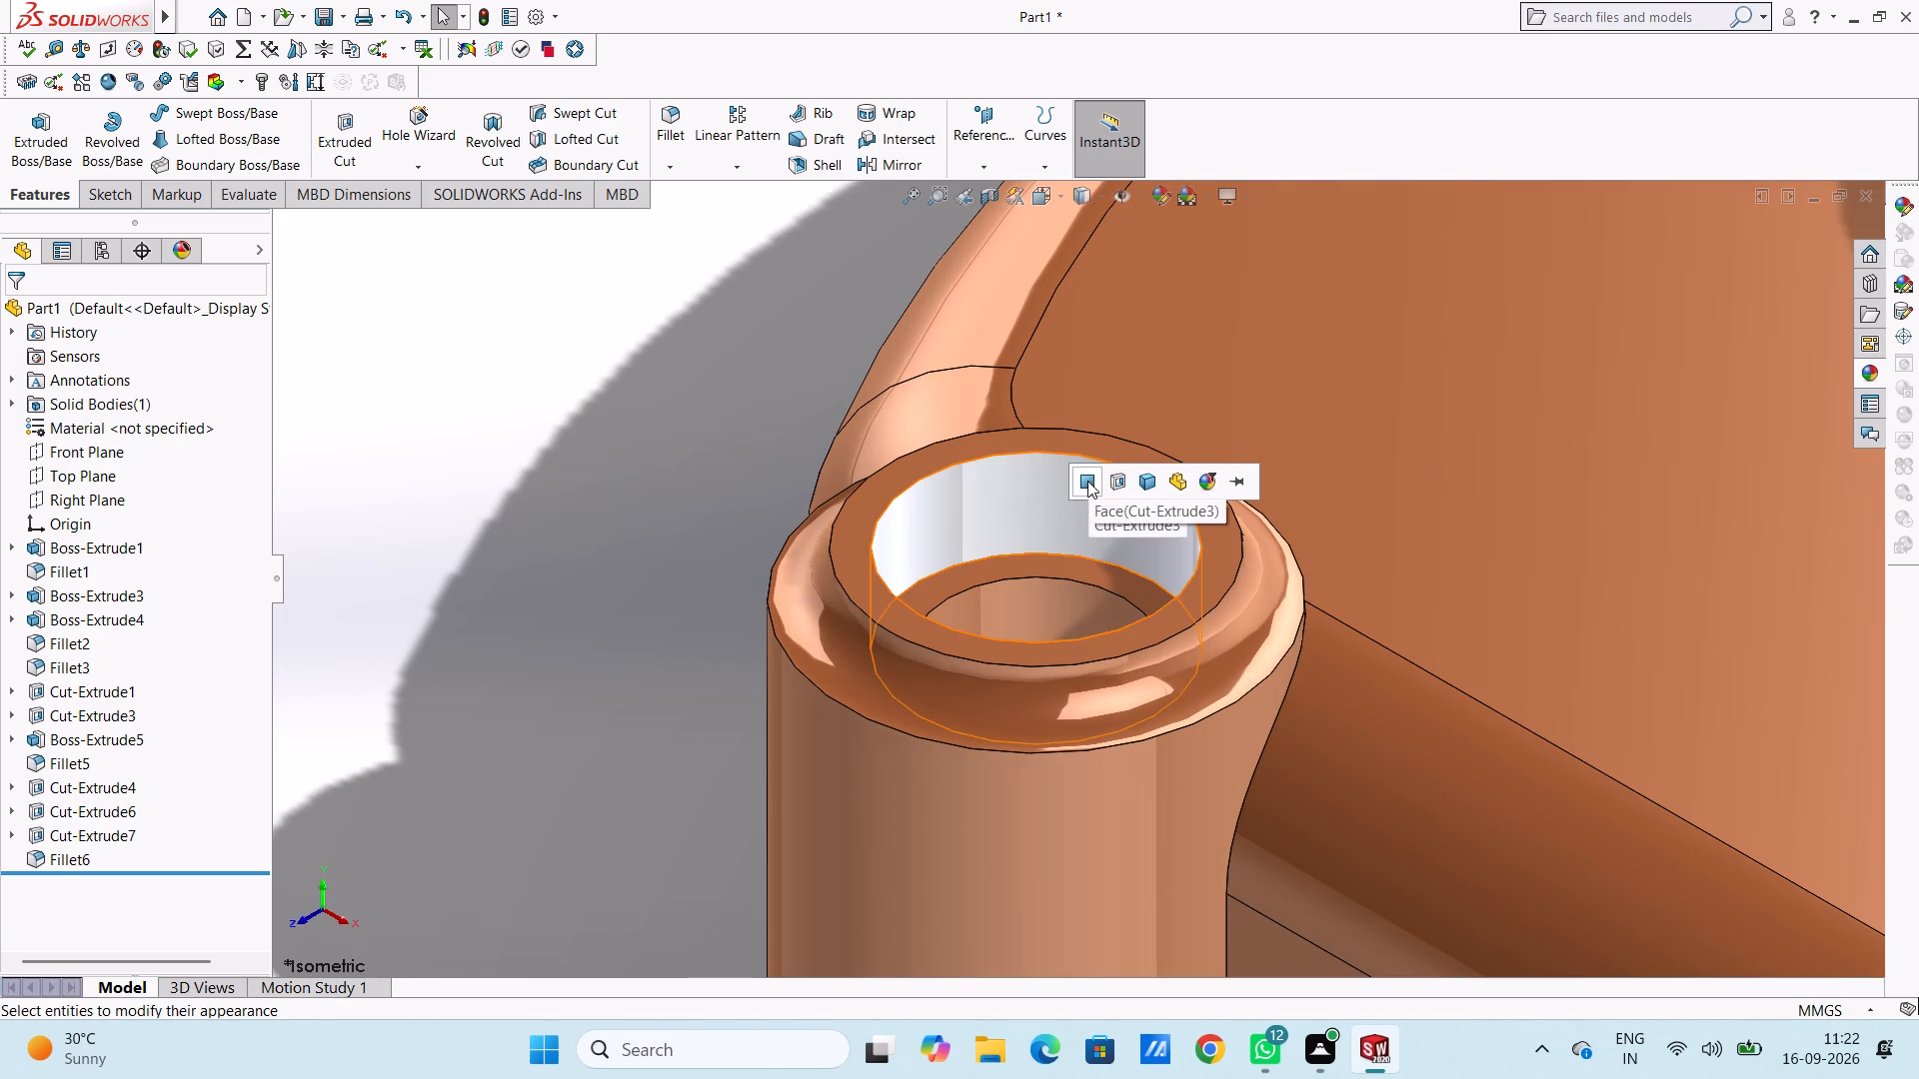
click(1087, 481)
click(1873, 377)
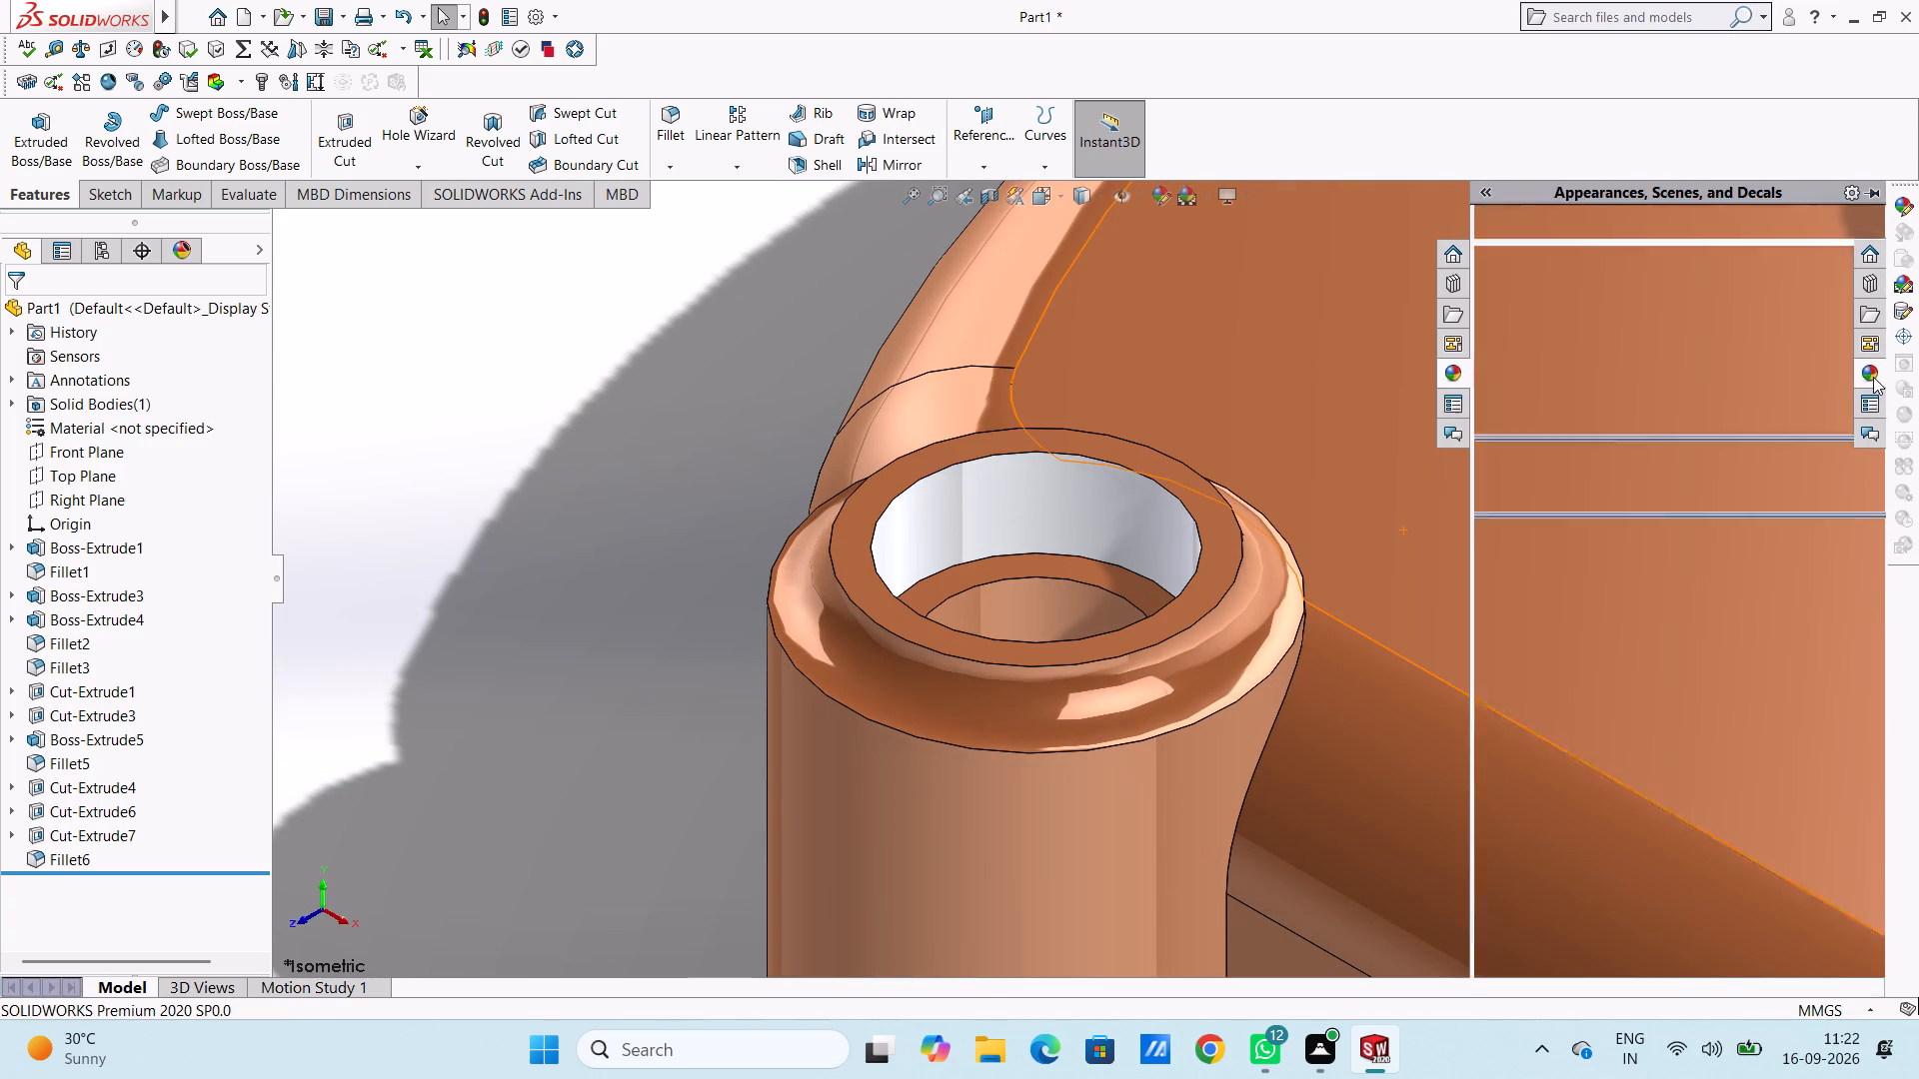
drag(1538, 754, 1054, 557)
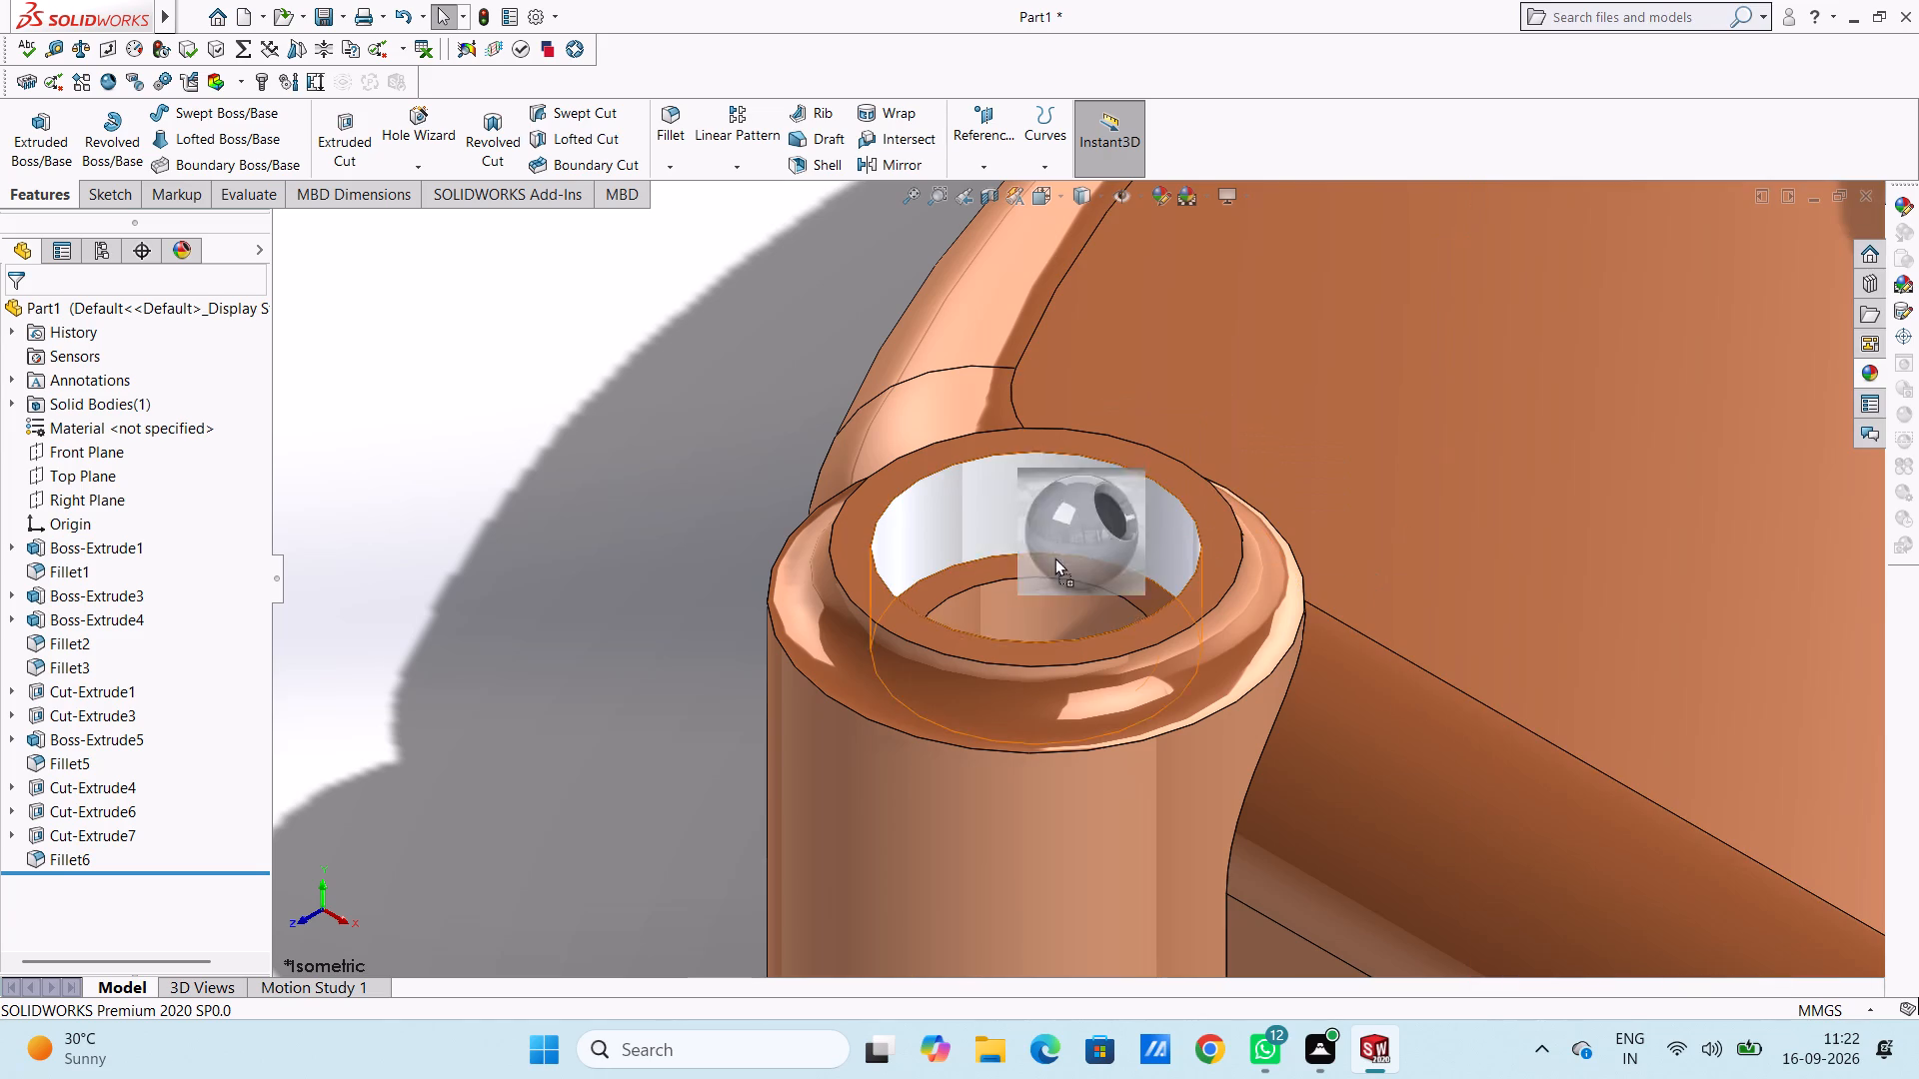
drag(1054, 557, 1018, 608)
click(1018, 608)
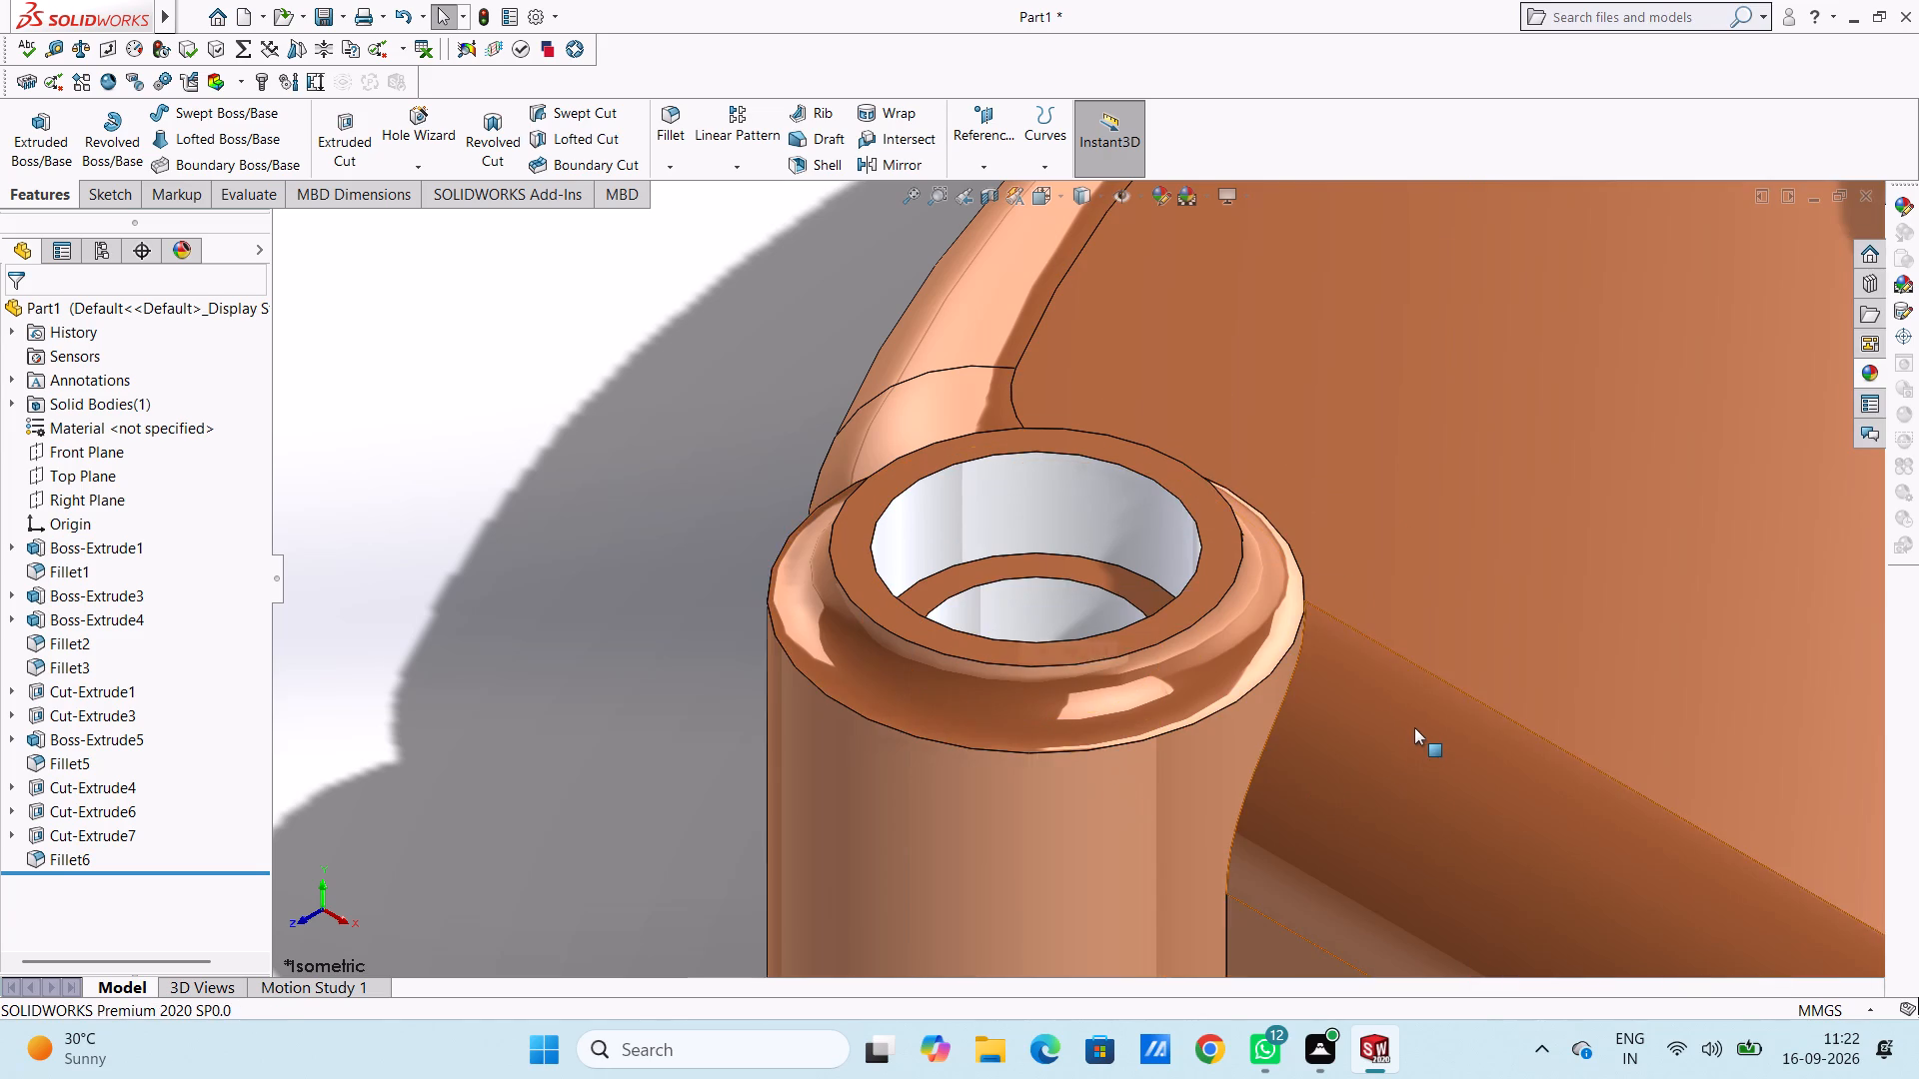
Apply the polished aluminum appearance to the inner hole wall below the counterbore of the front corner boss.
scroll(1414, 727, down, 2)
scroll(1414, 725, up, 11)
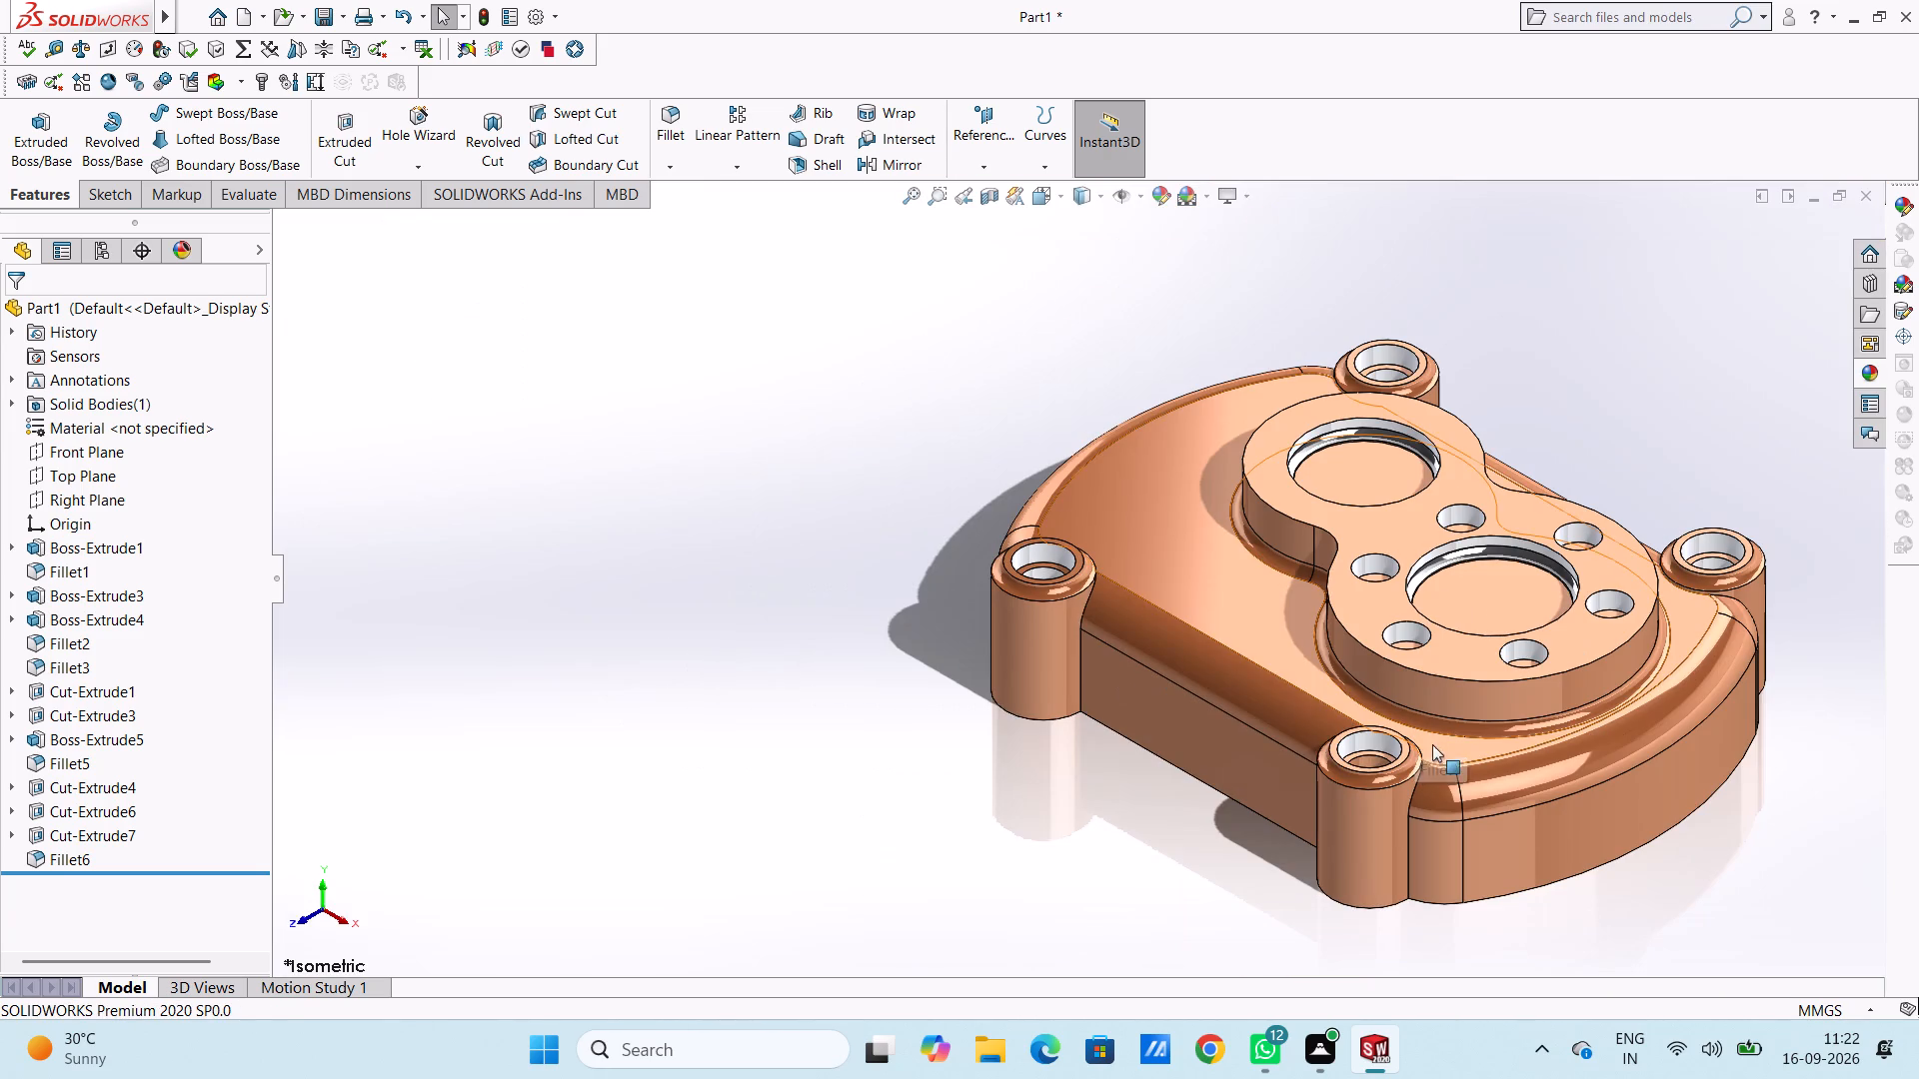
scroll(1353, 748, down, 7)
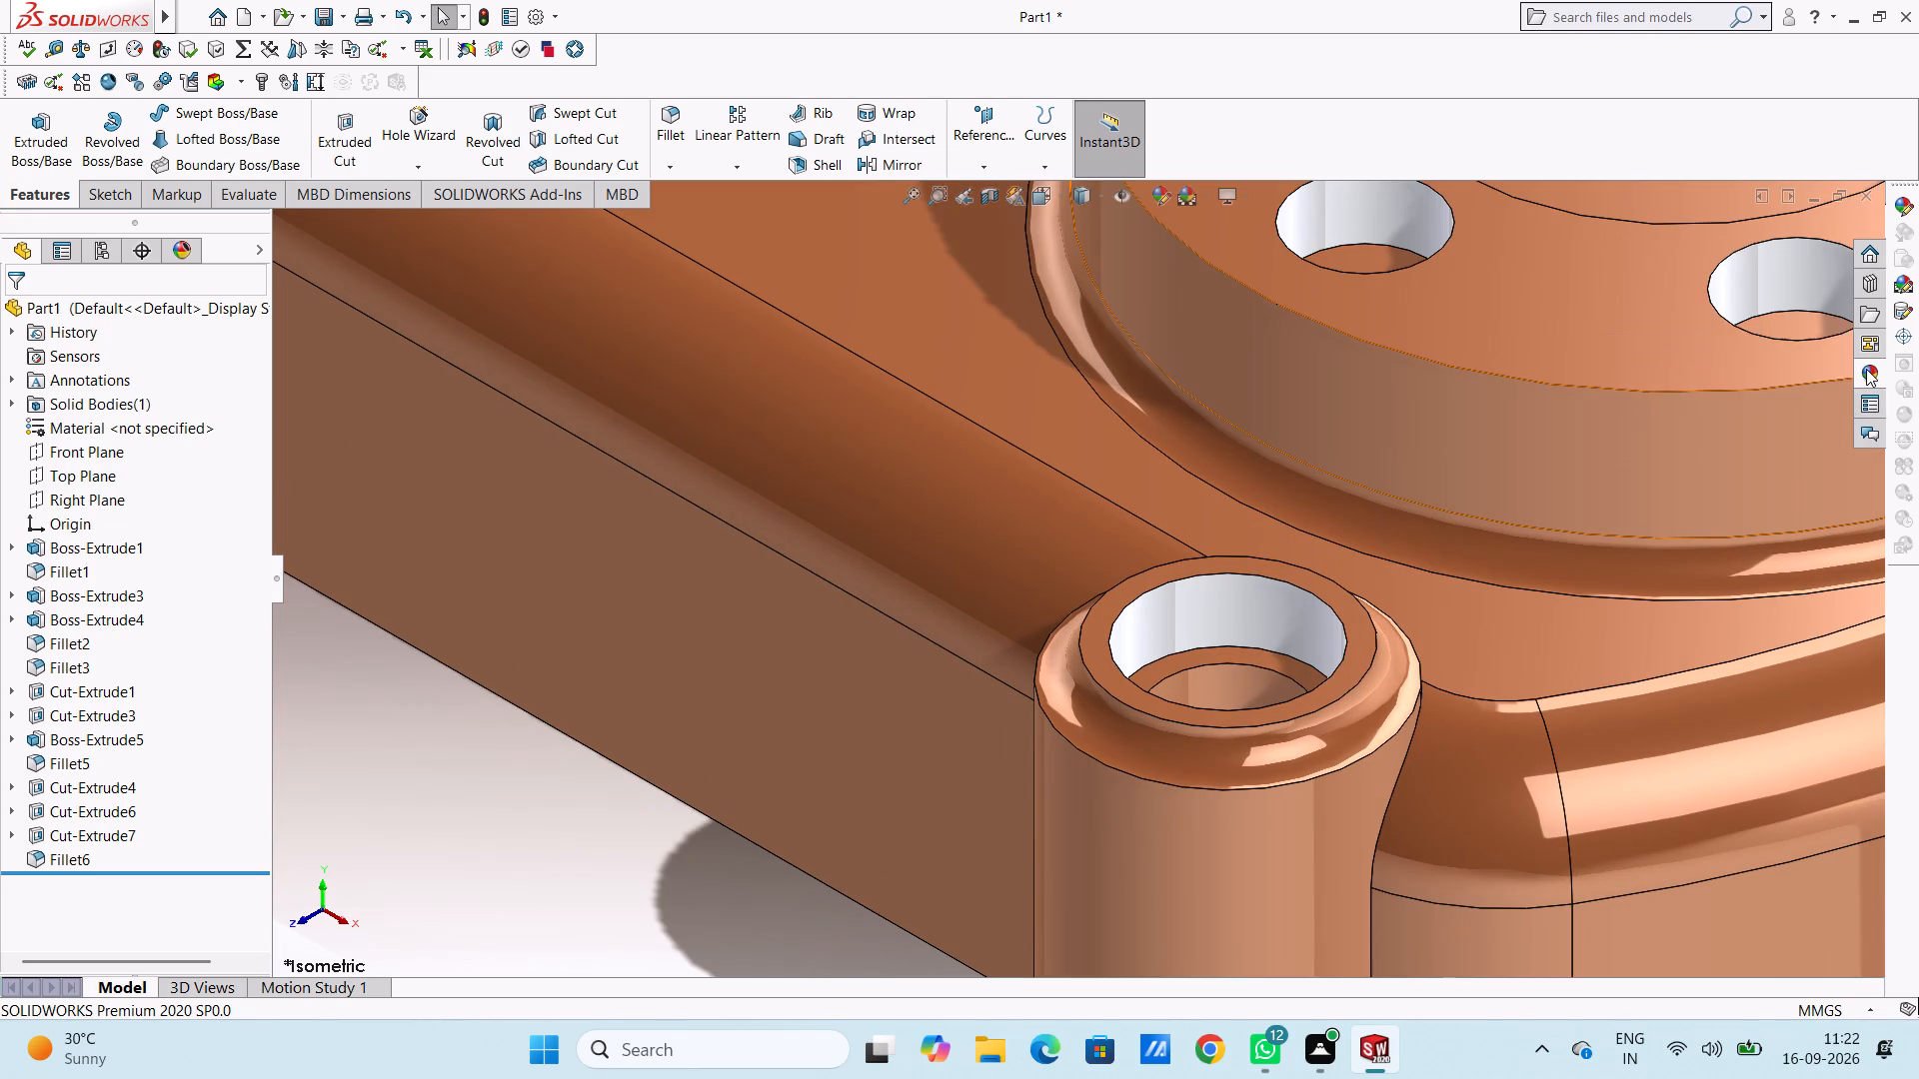
click(1866, 369)
drag(1583, 742, 1267, 650)
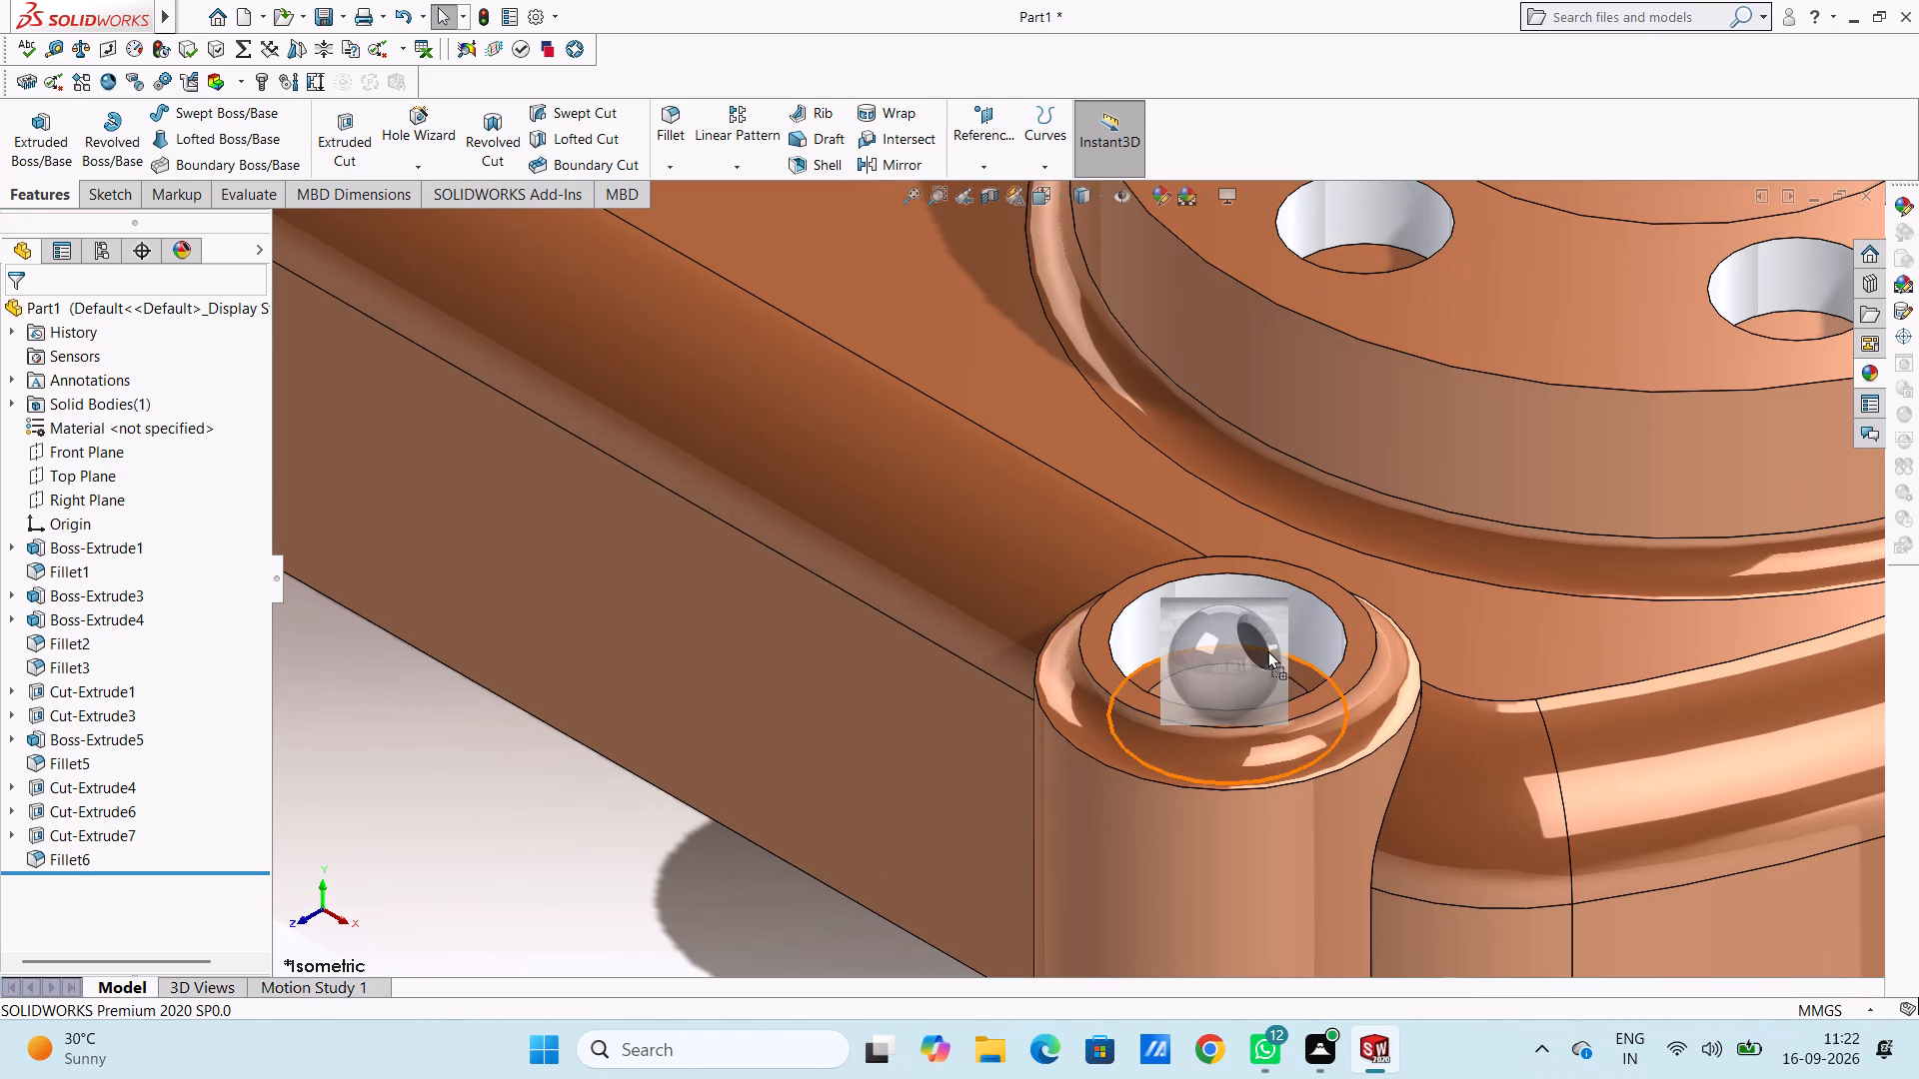
drag(1267, 650, 1255, 675)
click(1255, 675)
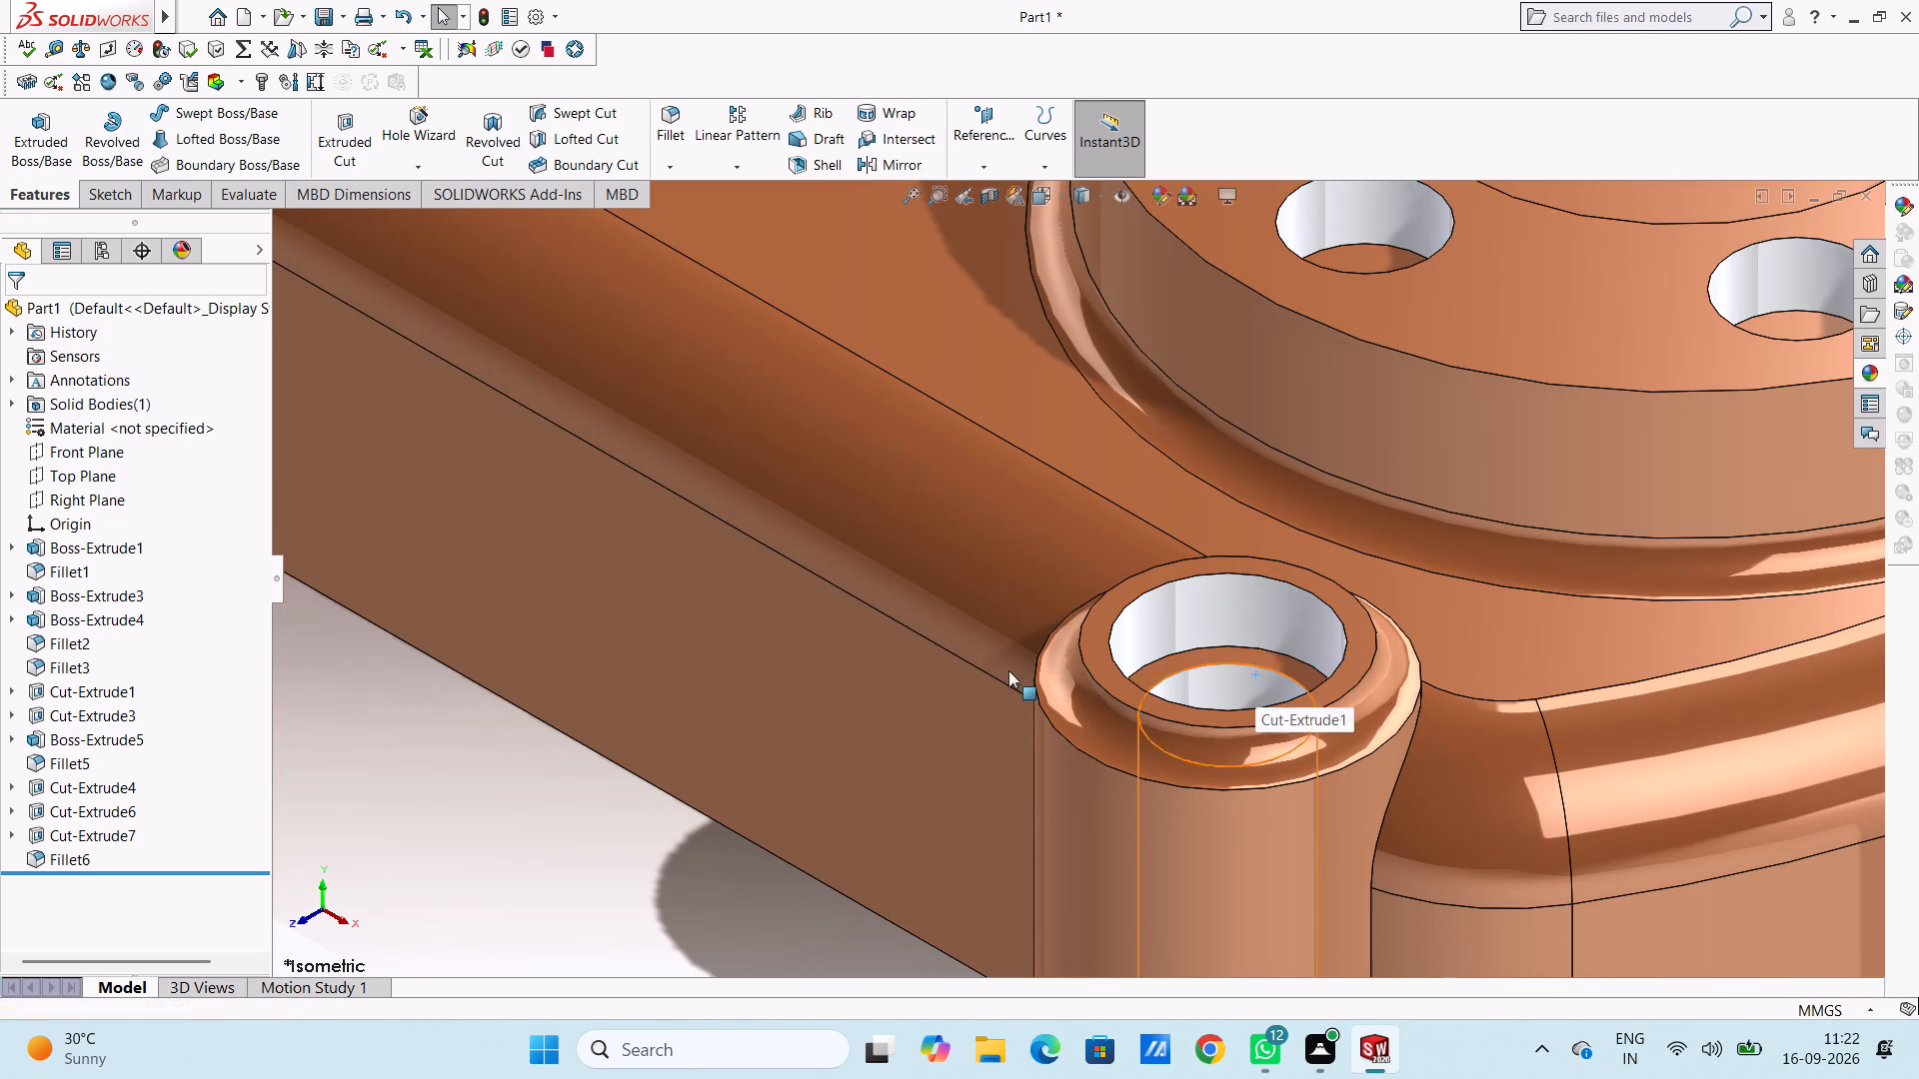
scroll(1010, 666, up, 8)
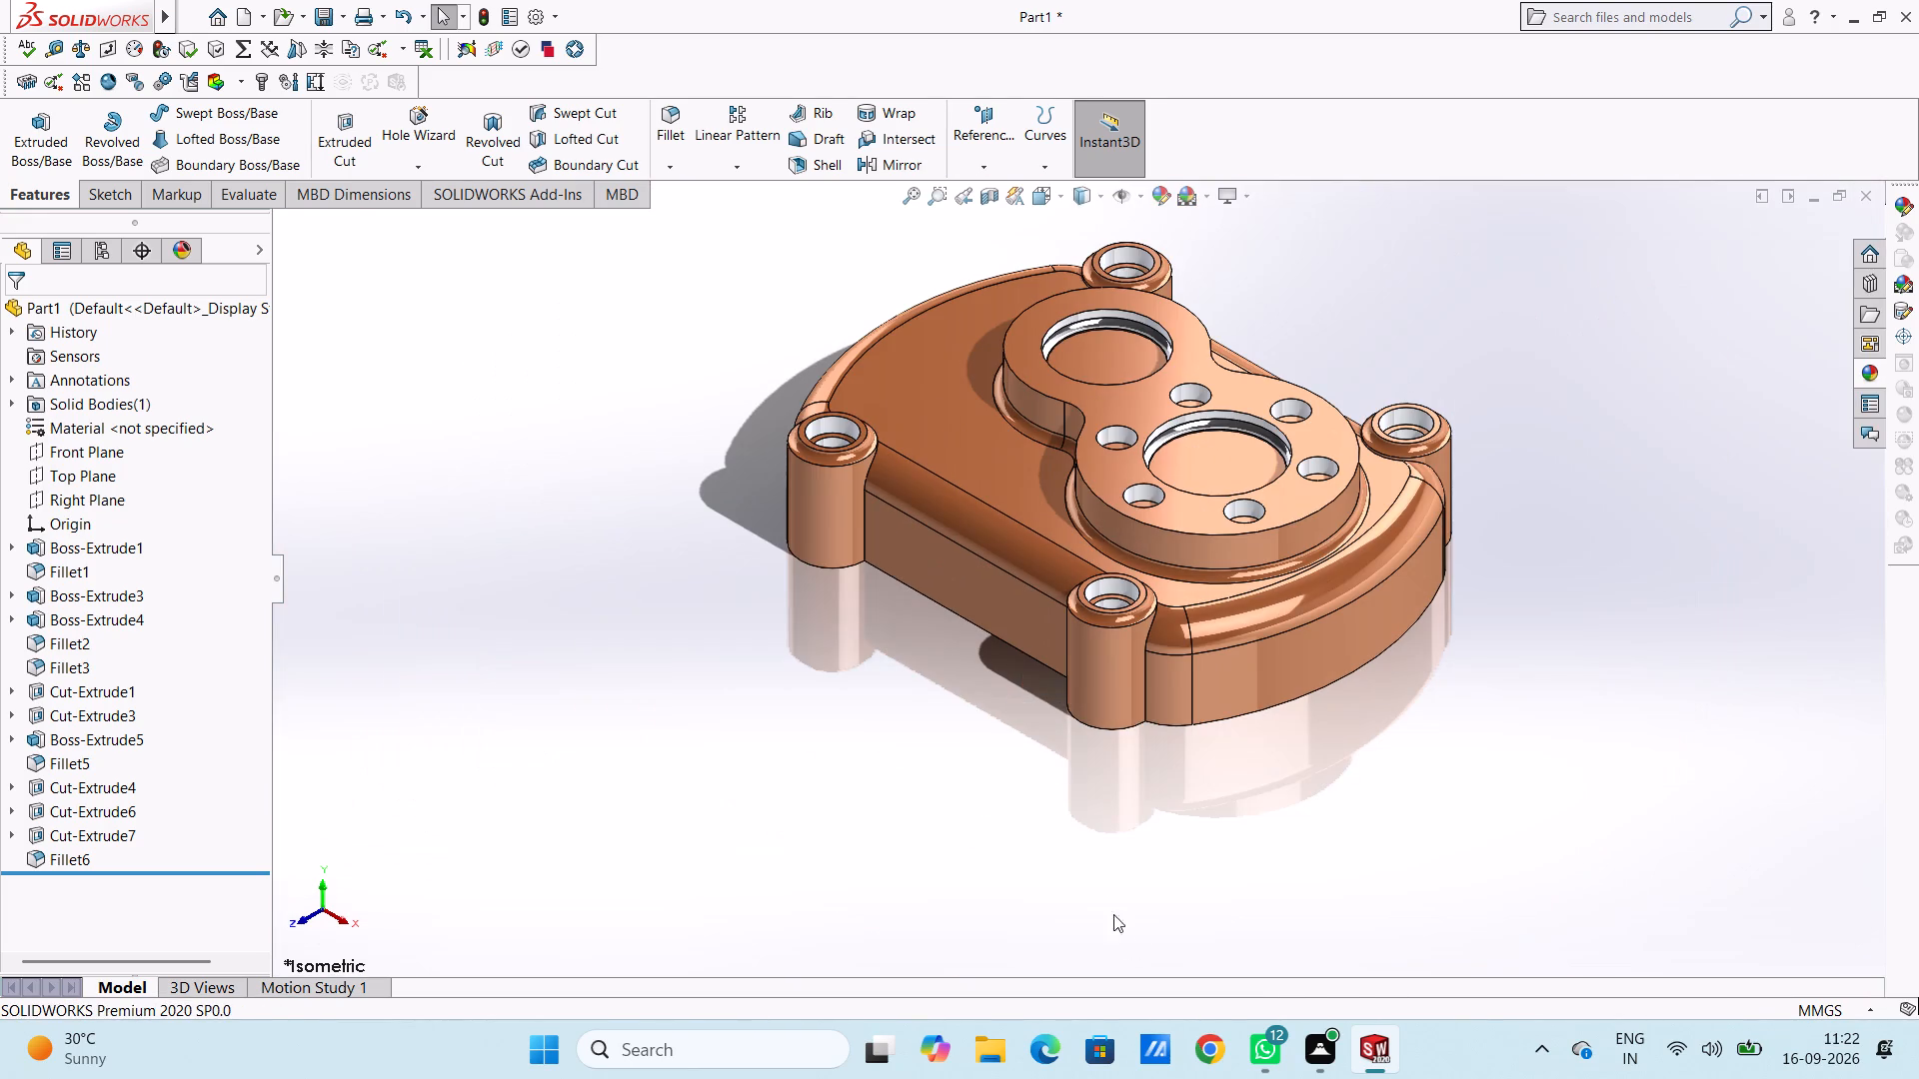
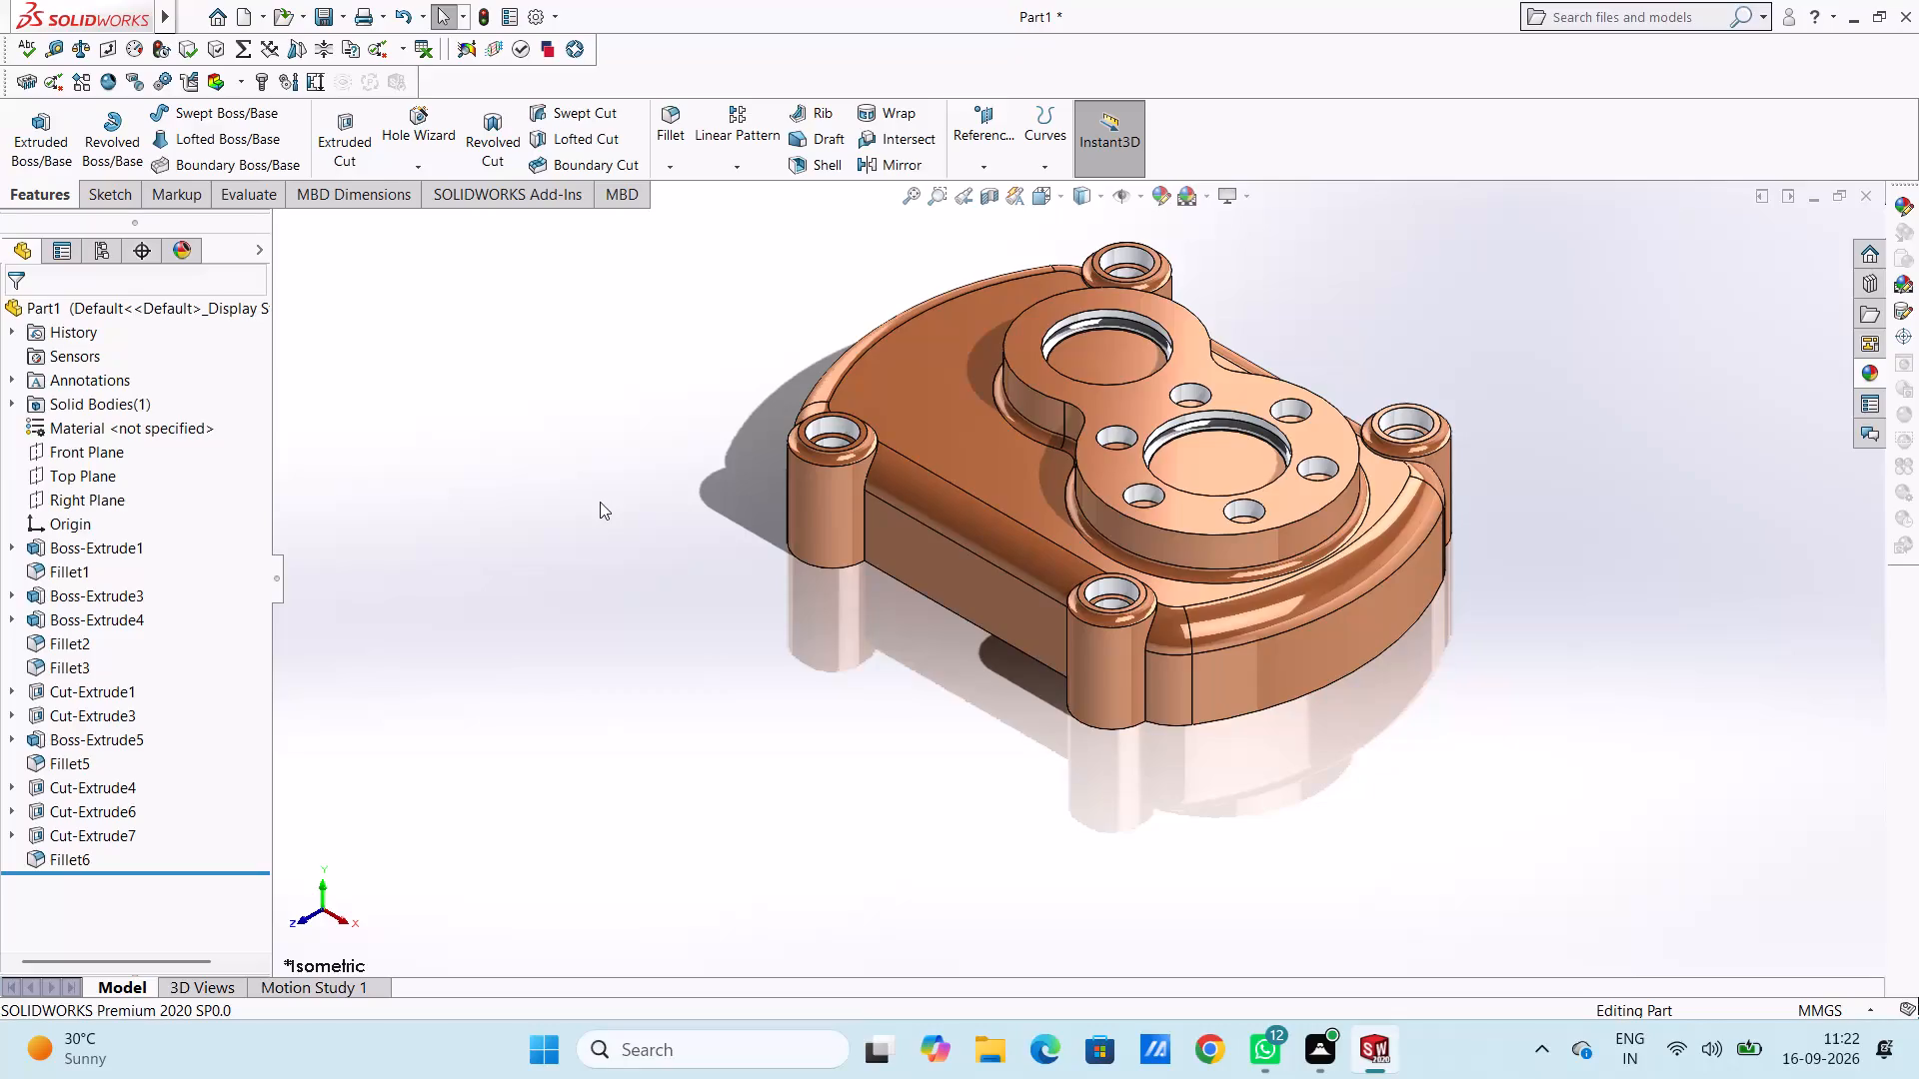
Inspect the finished part's appearances from above, the sides and the underside, ending in the isometric view.
middle_drag(600, 502, 1042, 450)
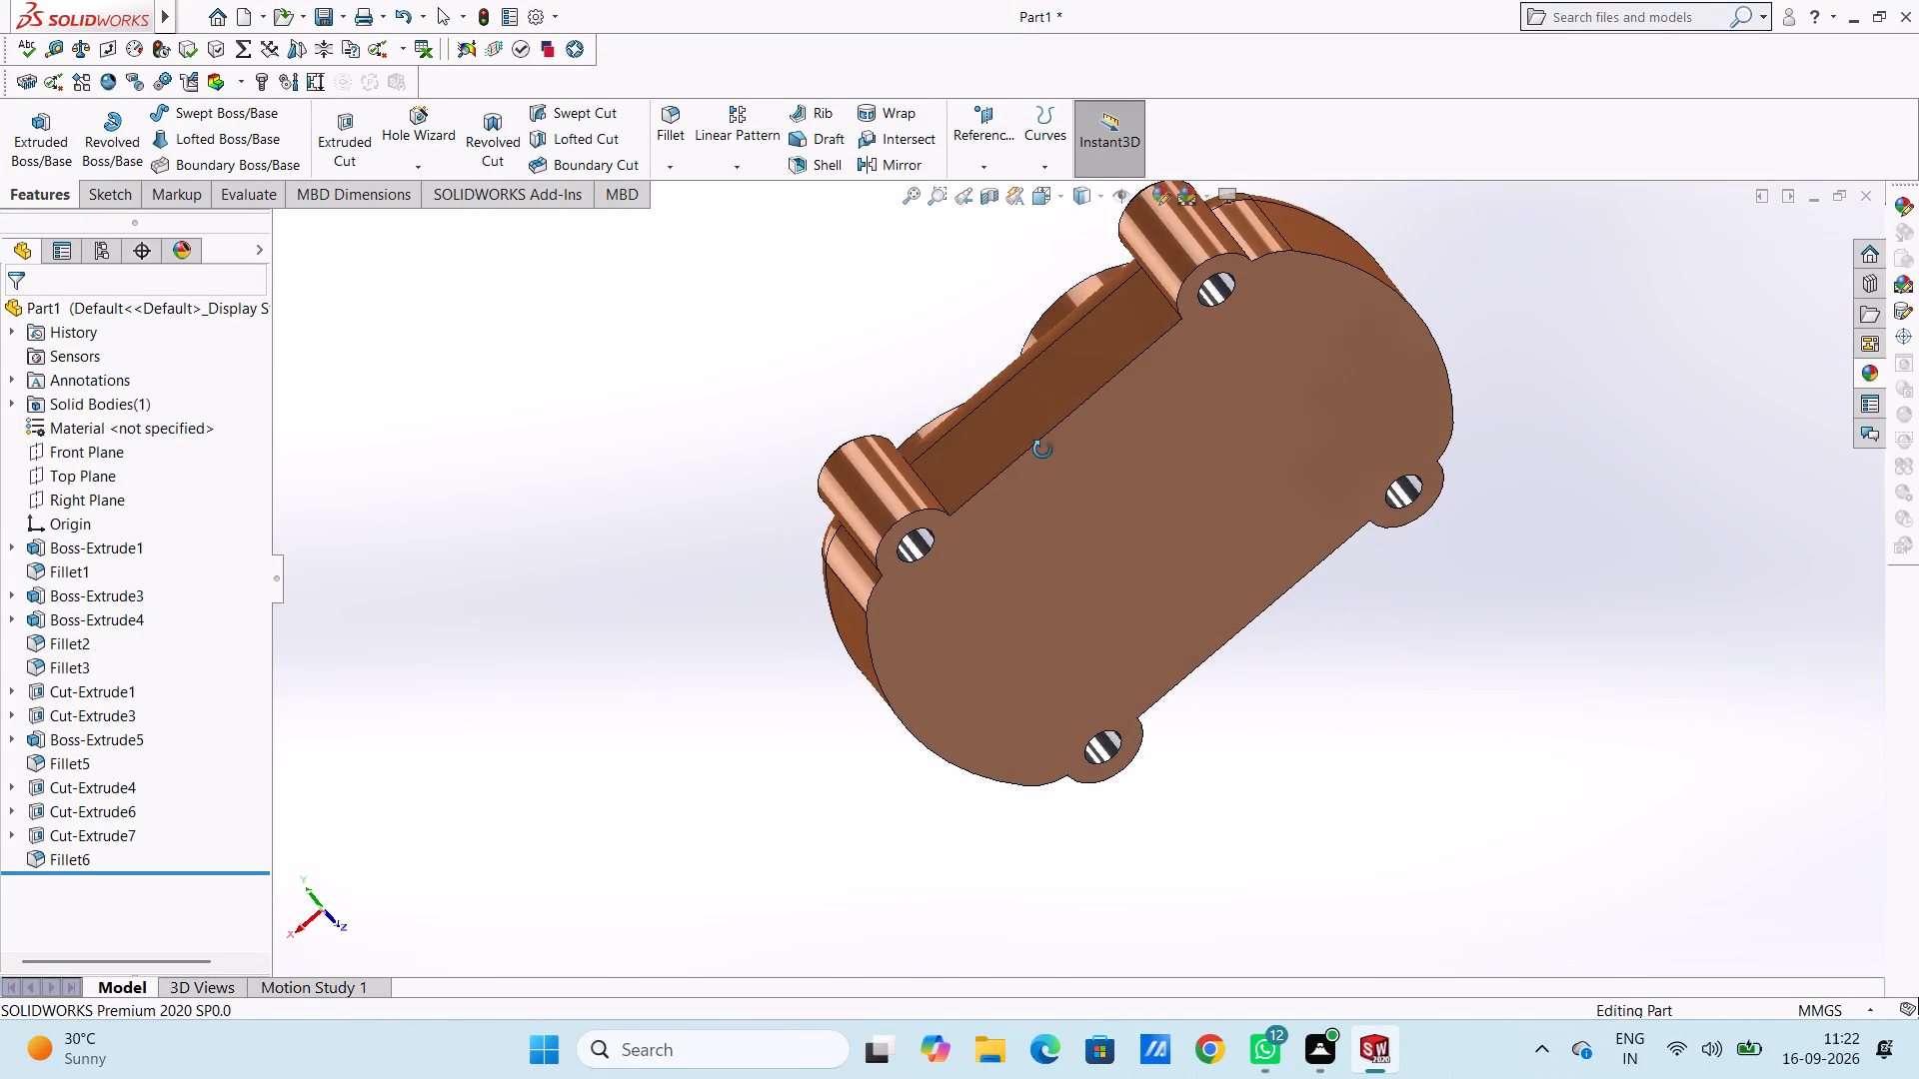
middle_drag(1042, 450, 618, 442)
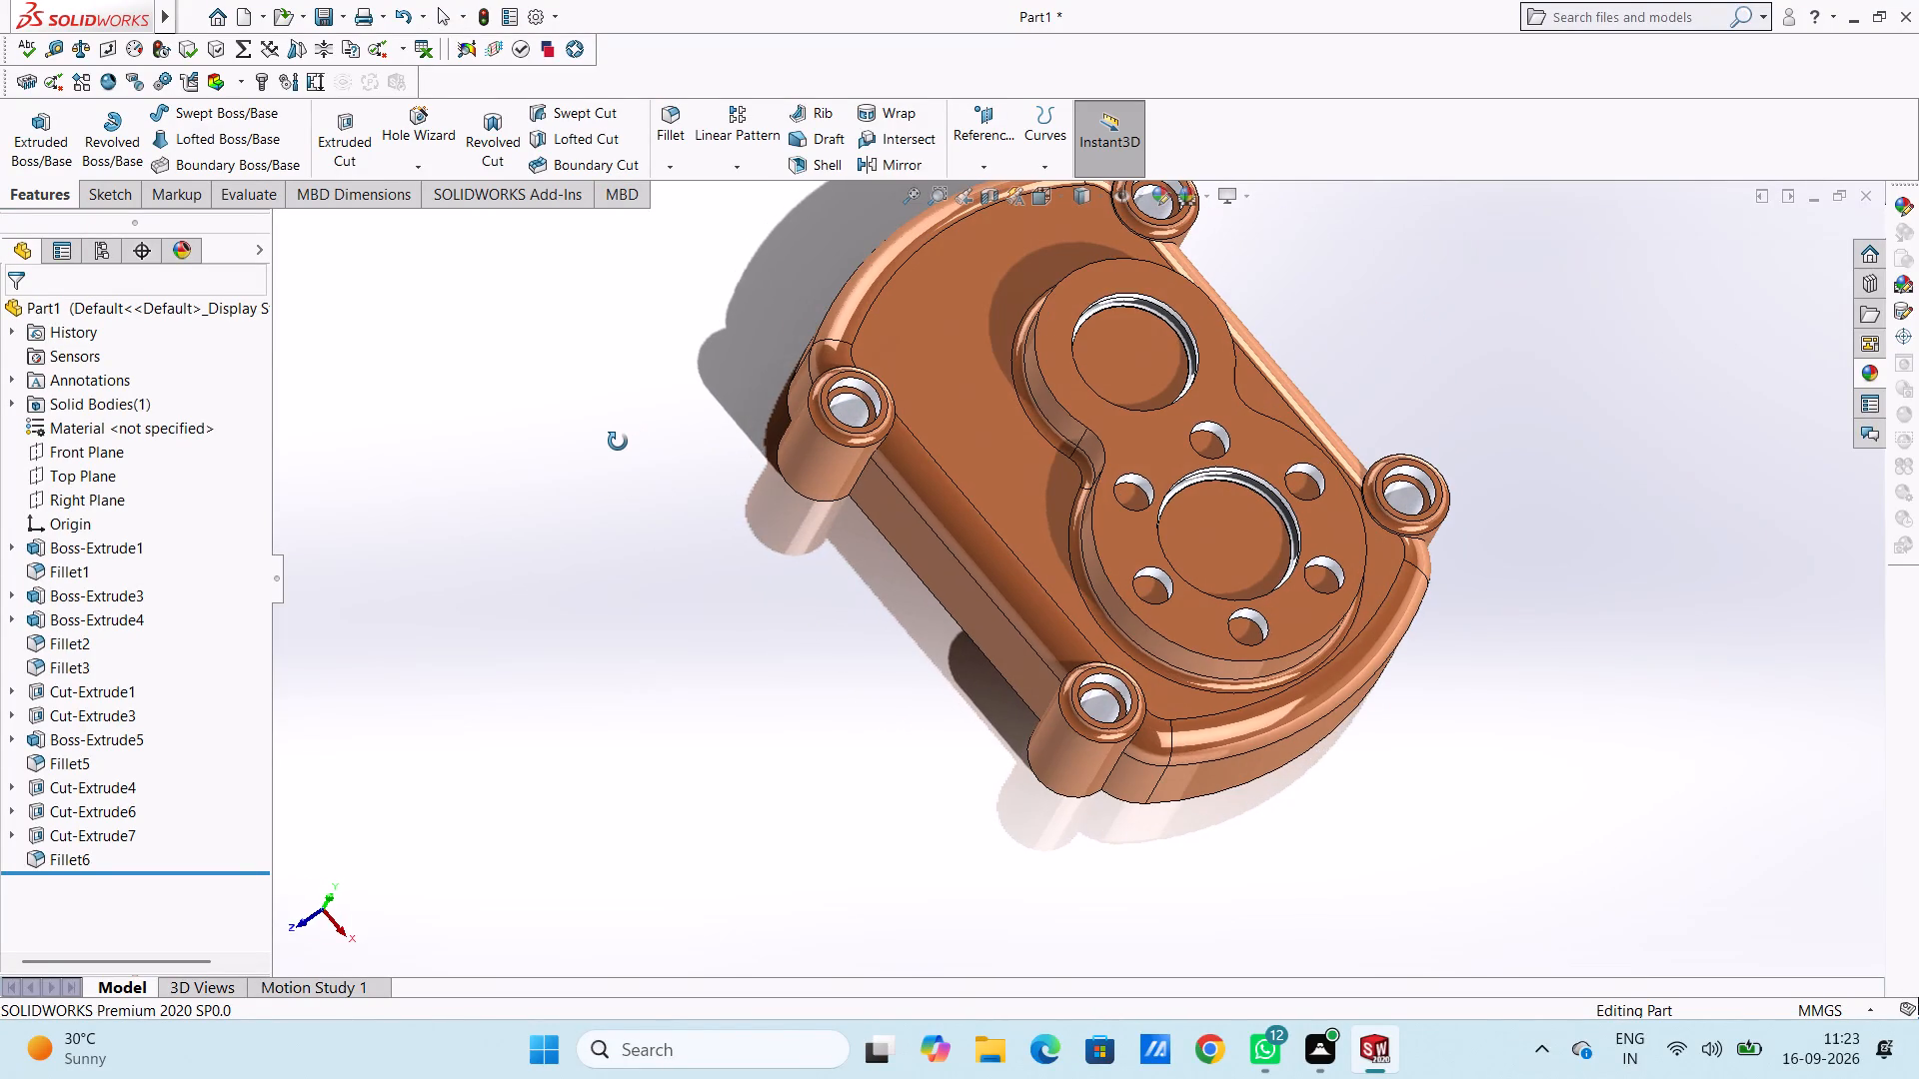
middle_drag(618, 442, 579, 661)
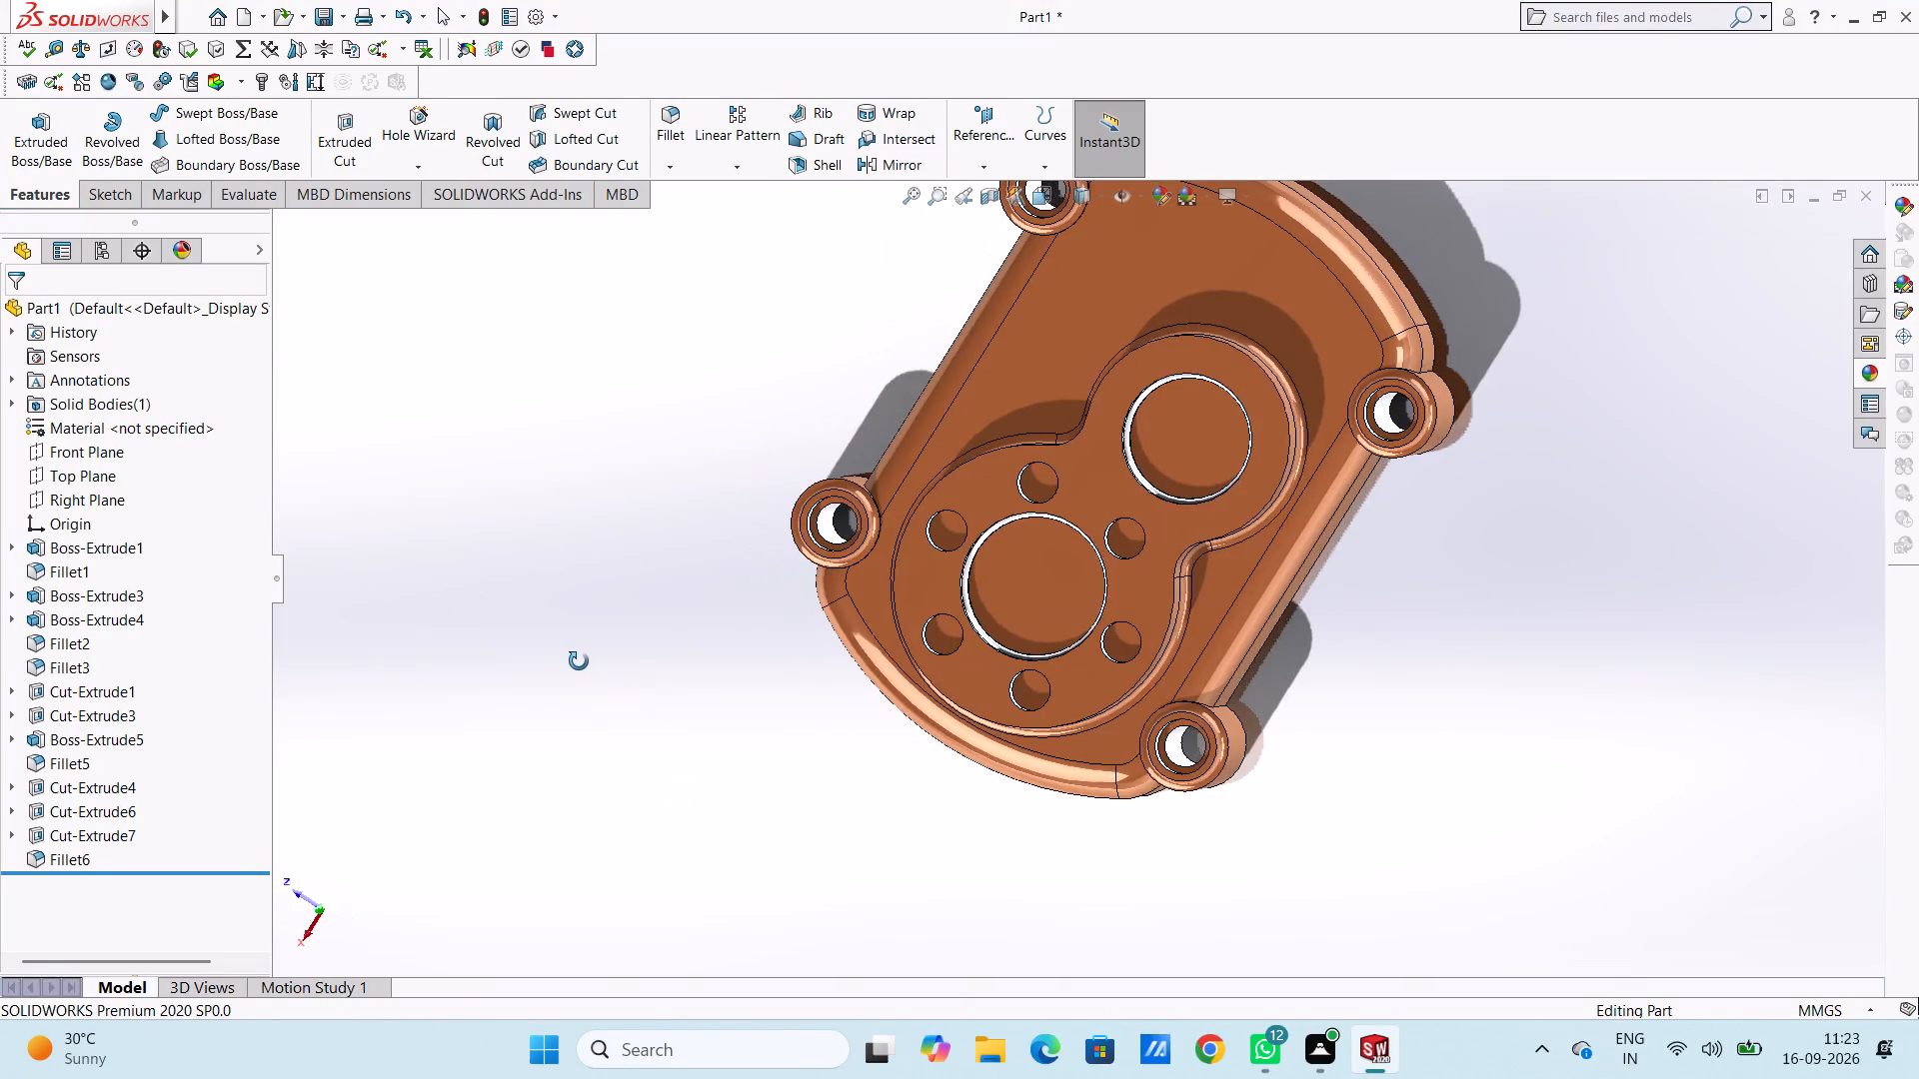
middle_drag(579, 661, 843, 680)
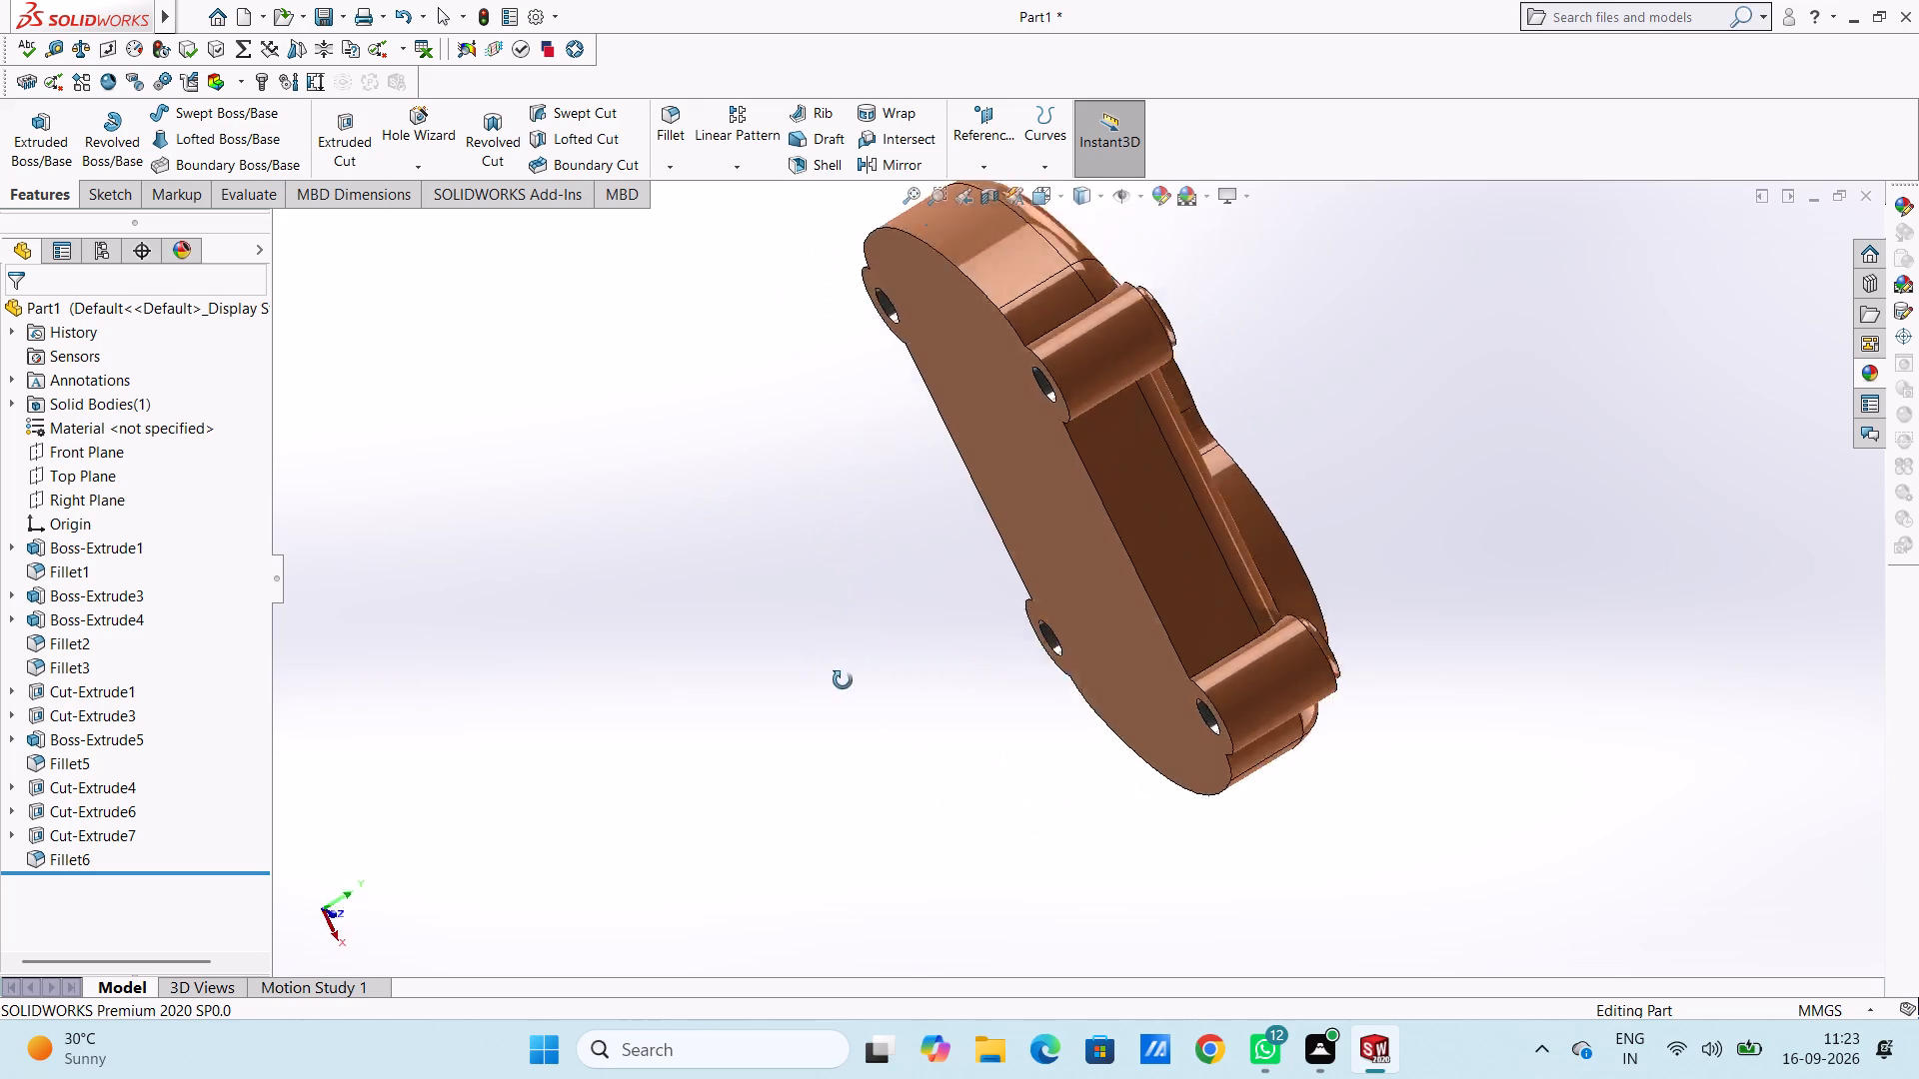
middle_drag(843, 680, 780, 610)
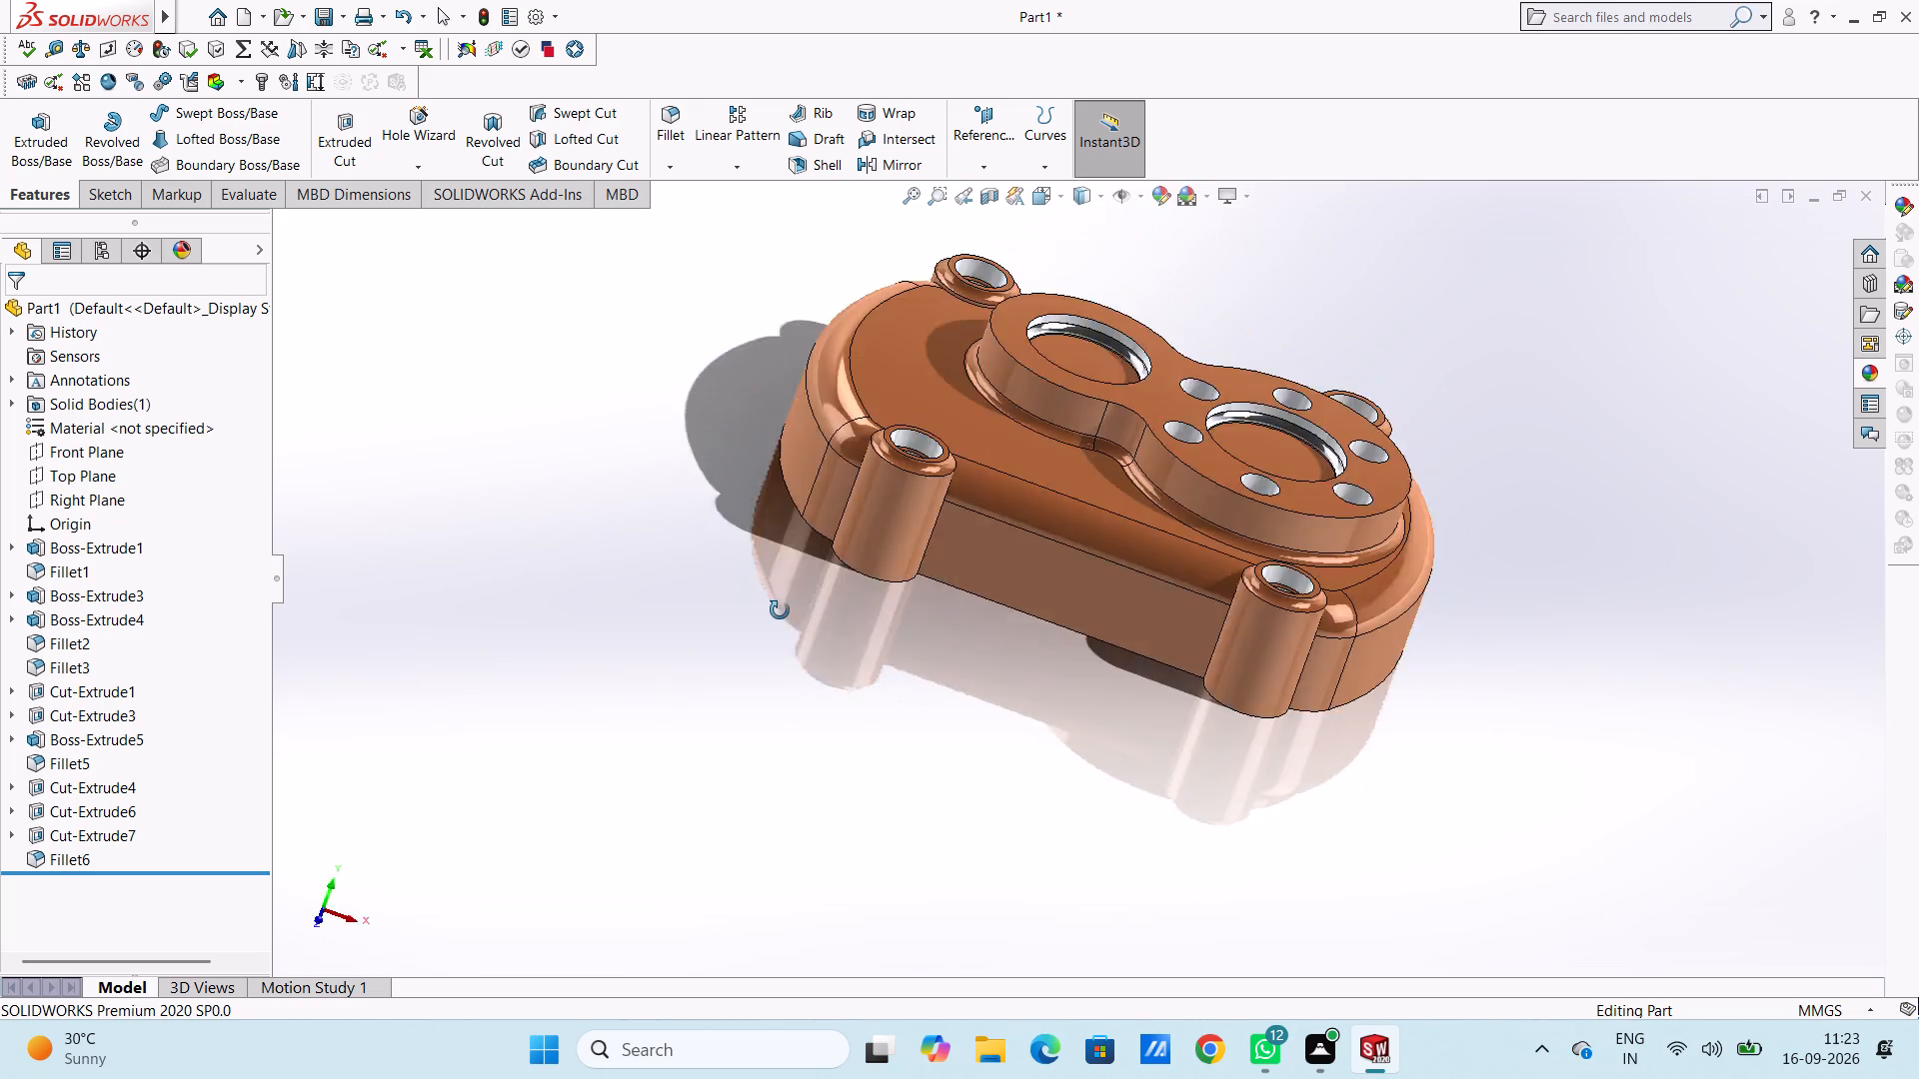
middle_drag(780, 610, 1362, 781)
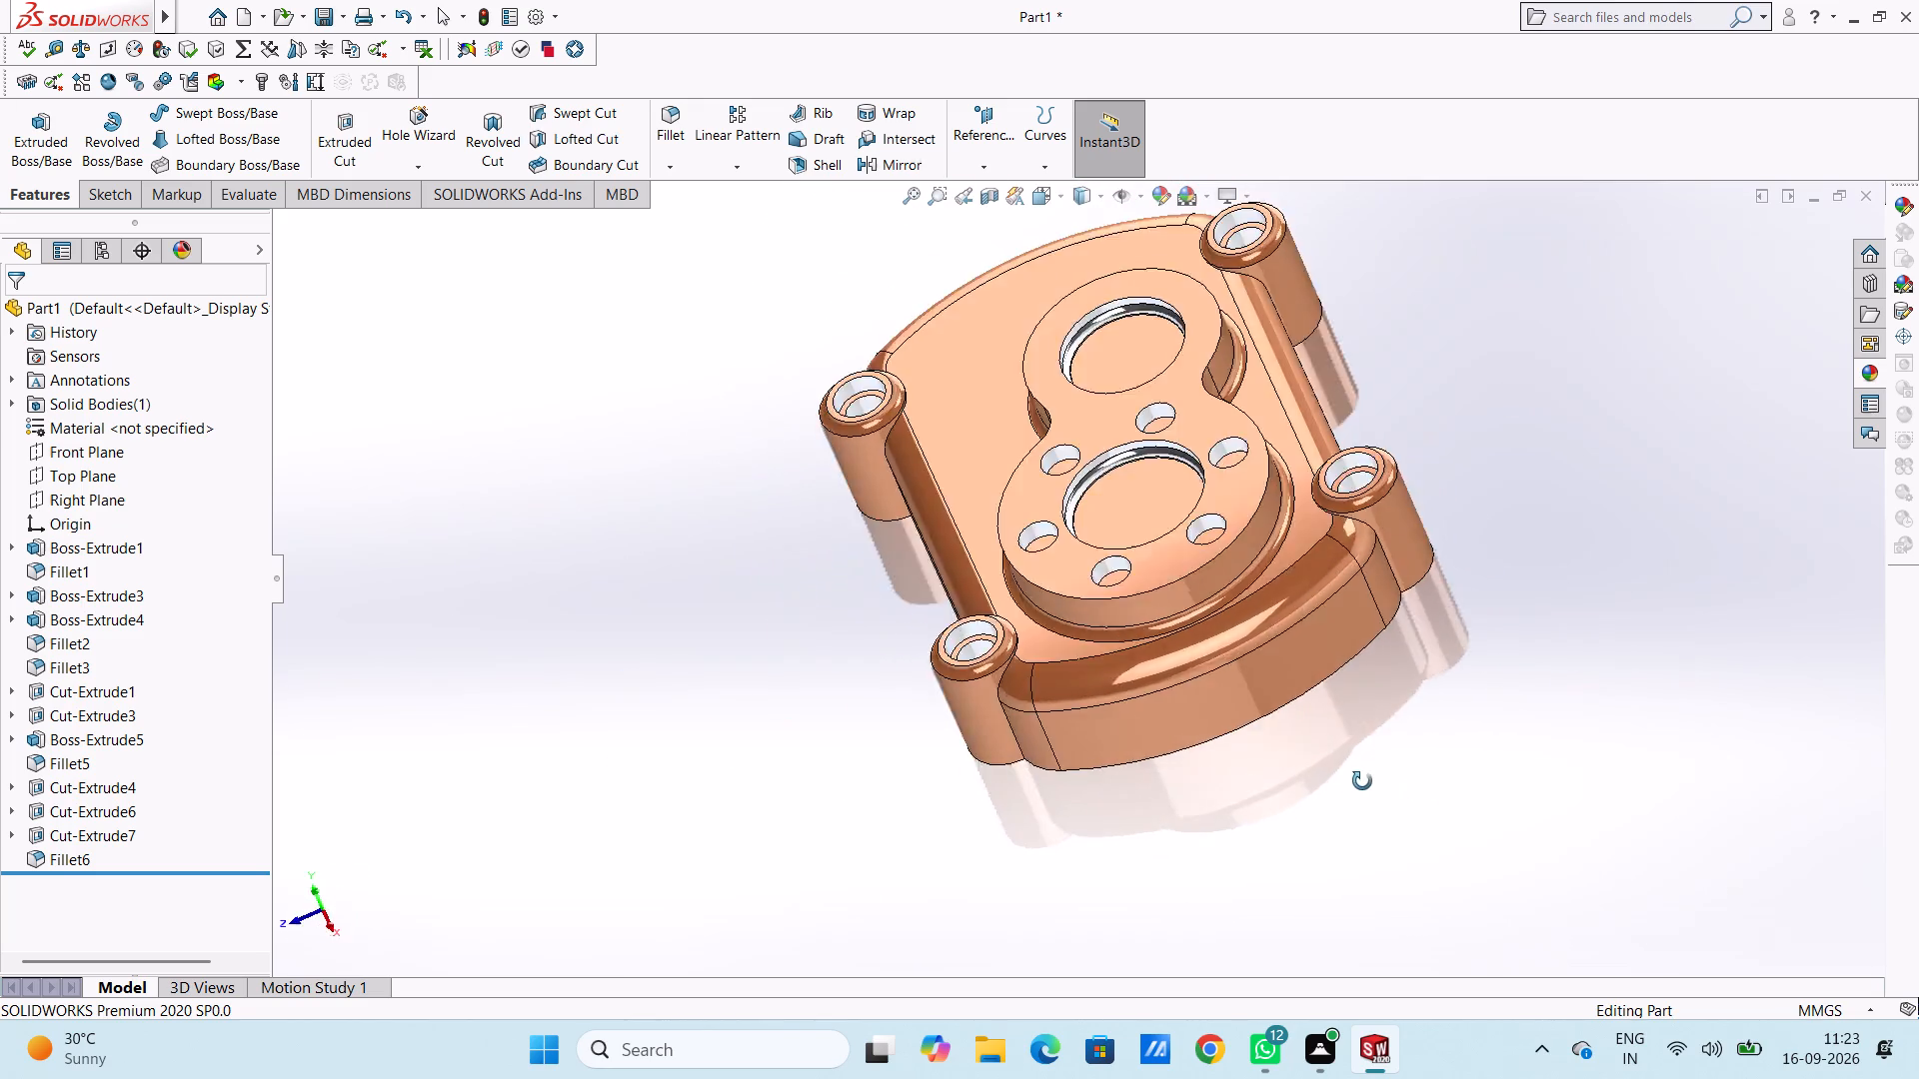
middle_drag(1362, 781, 1493, 787)
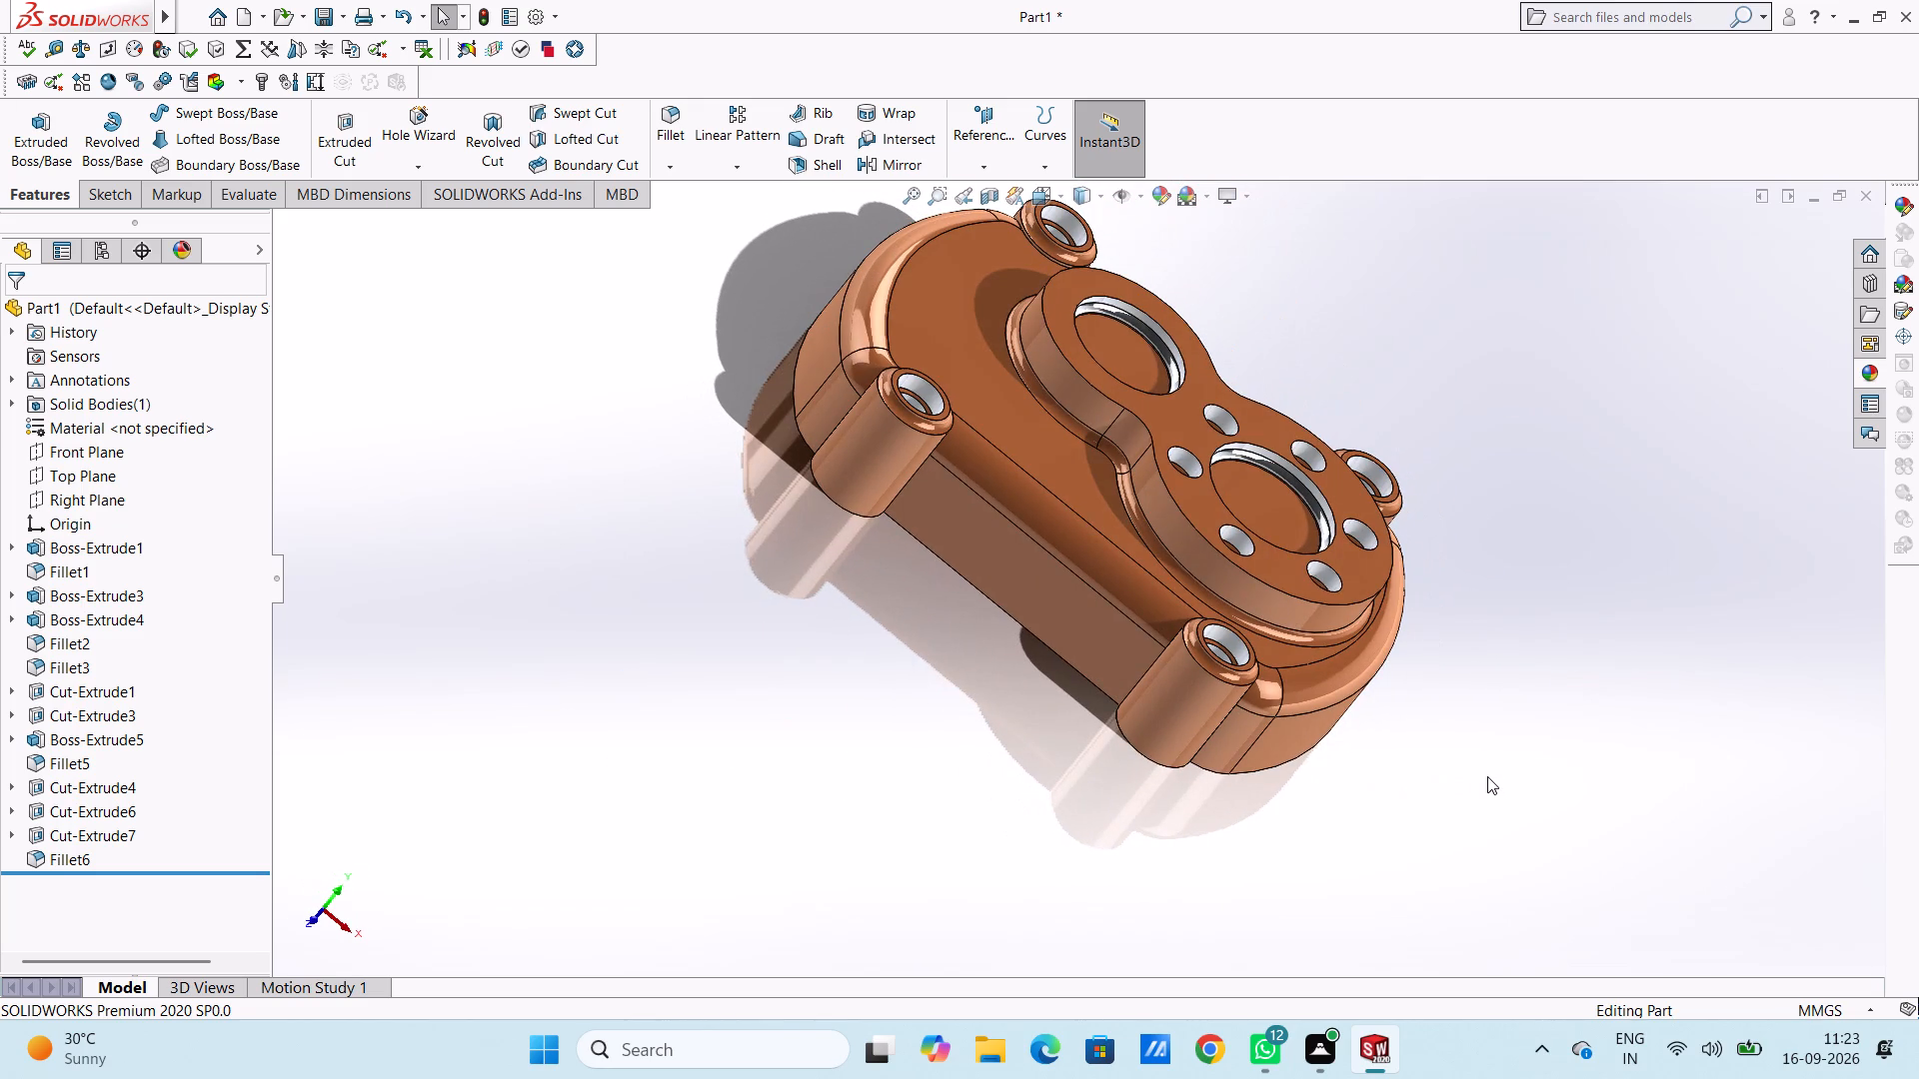
key(ctrl+7)
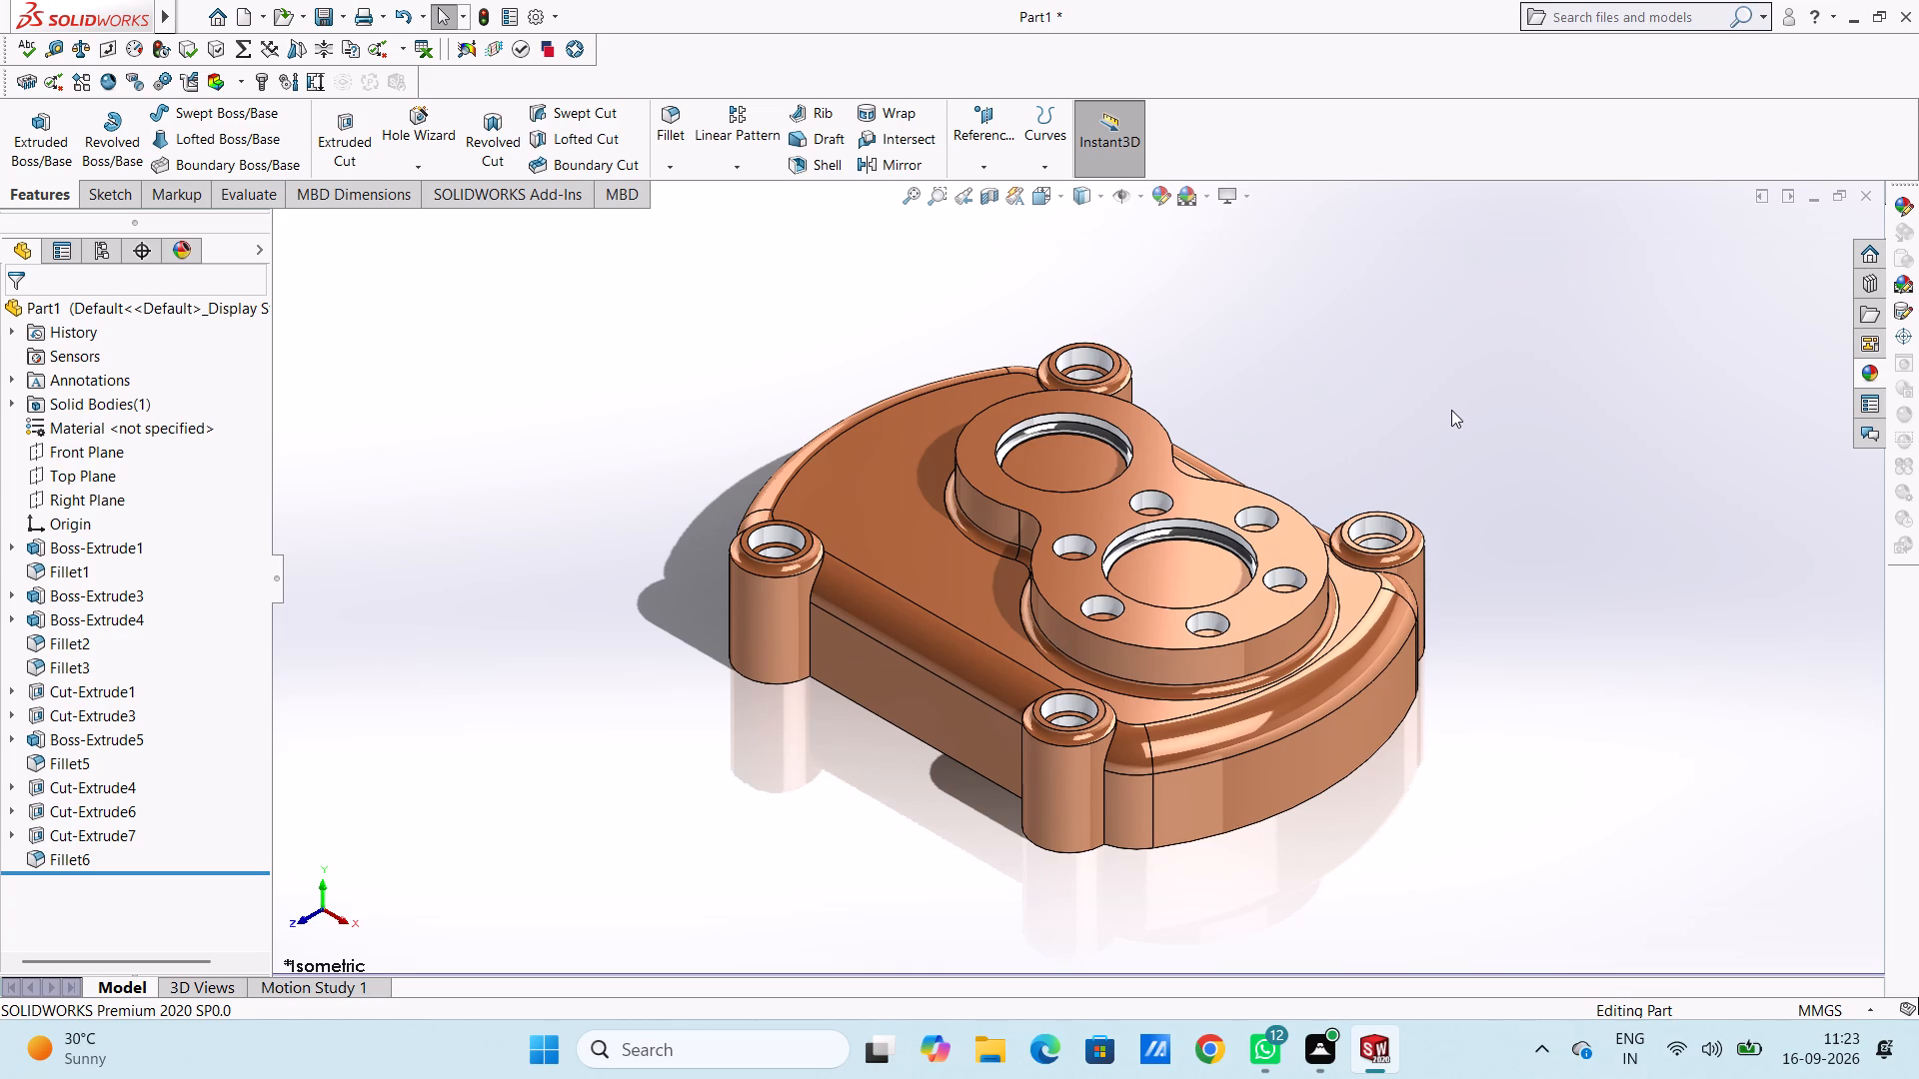
Save the part in the Documents folder as a SOLIDWORKS Part named "gearbox cover housing".
key(ctrl+s)
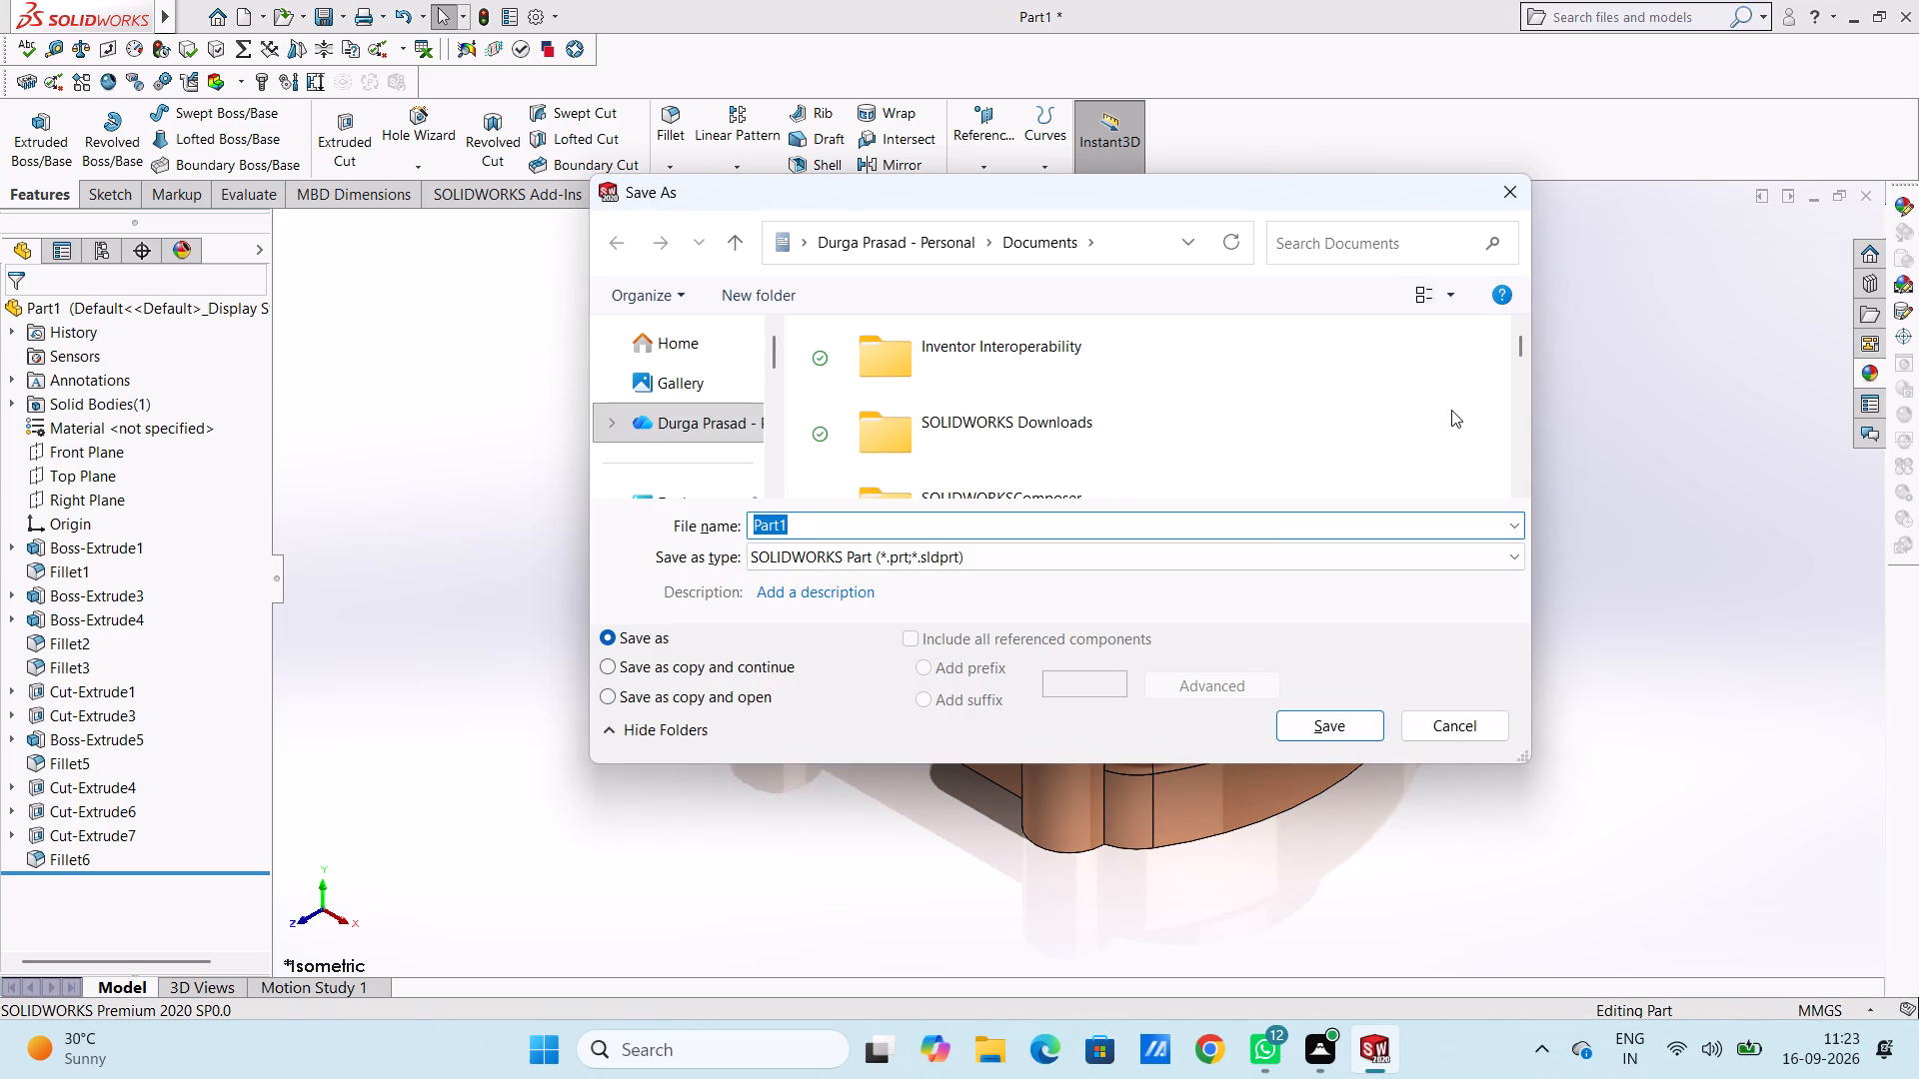
text(gear)
text(bo)
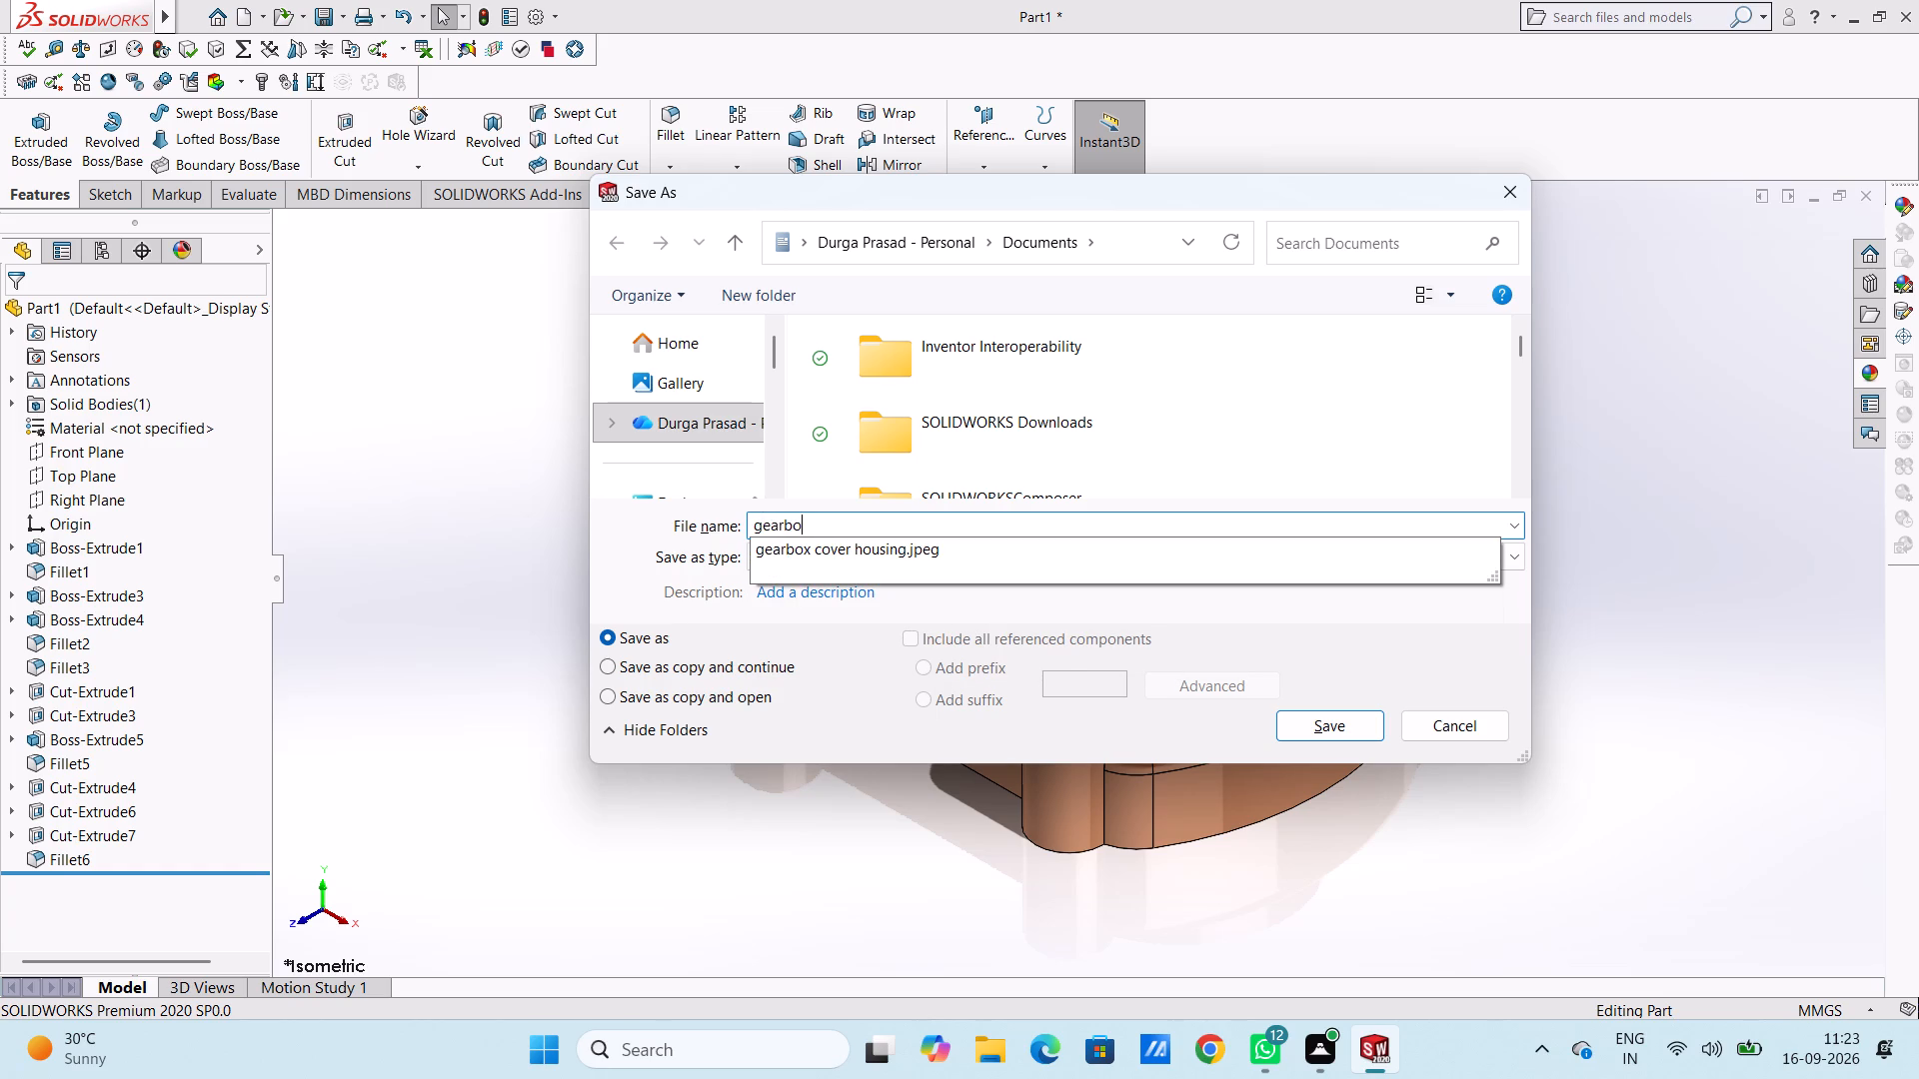
text(x)
key(space)
text(cover)
key(space)
text(housing)
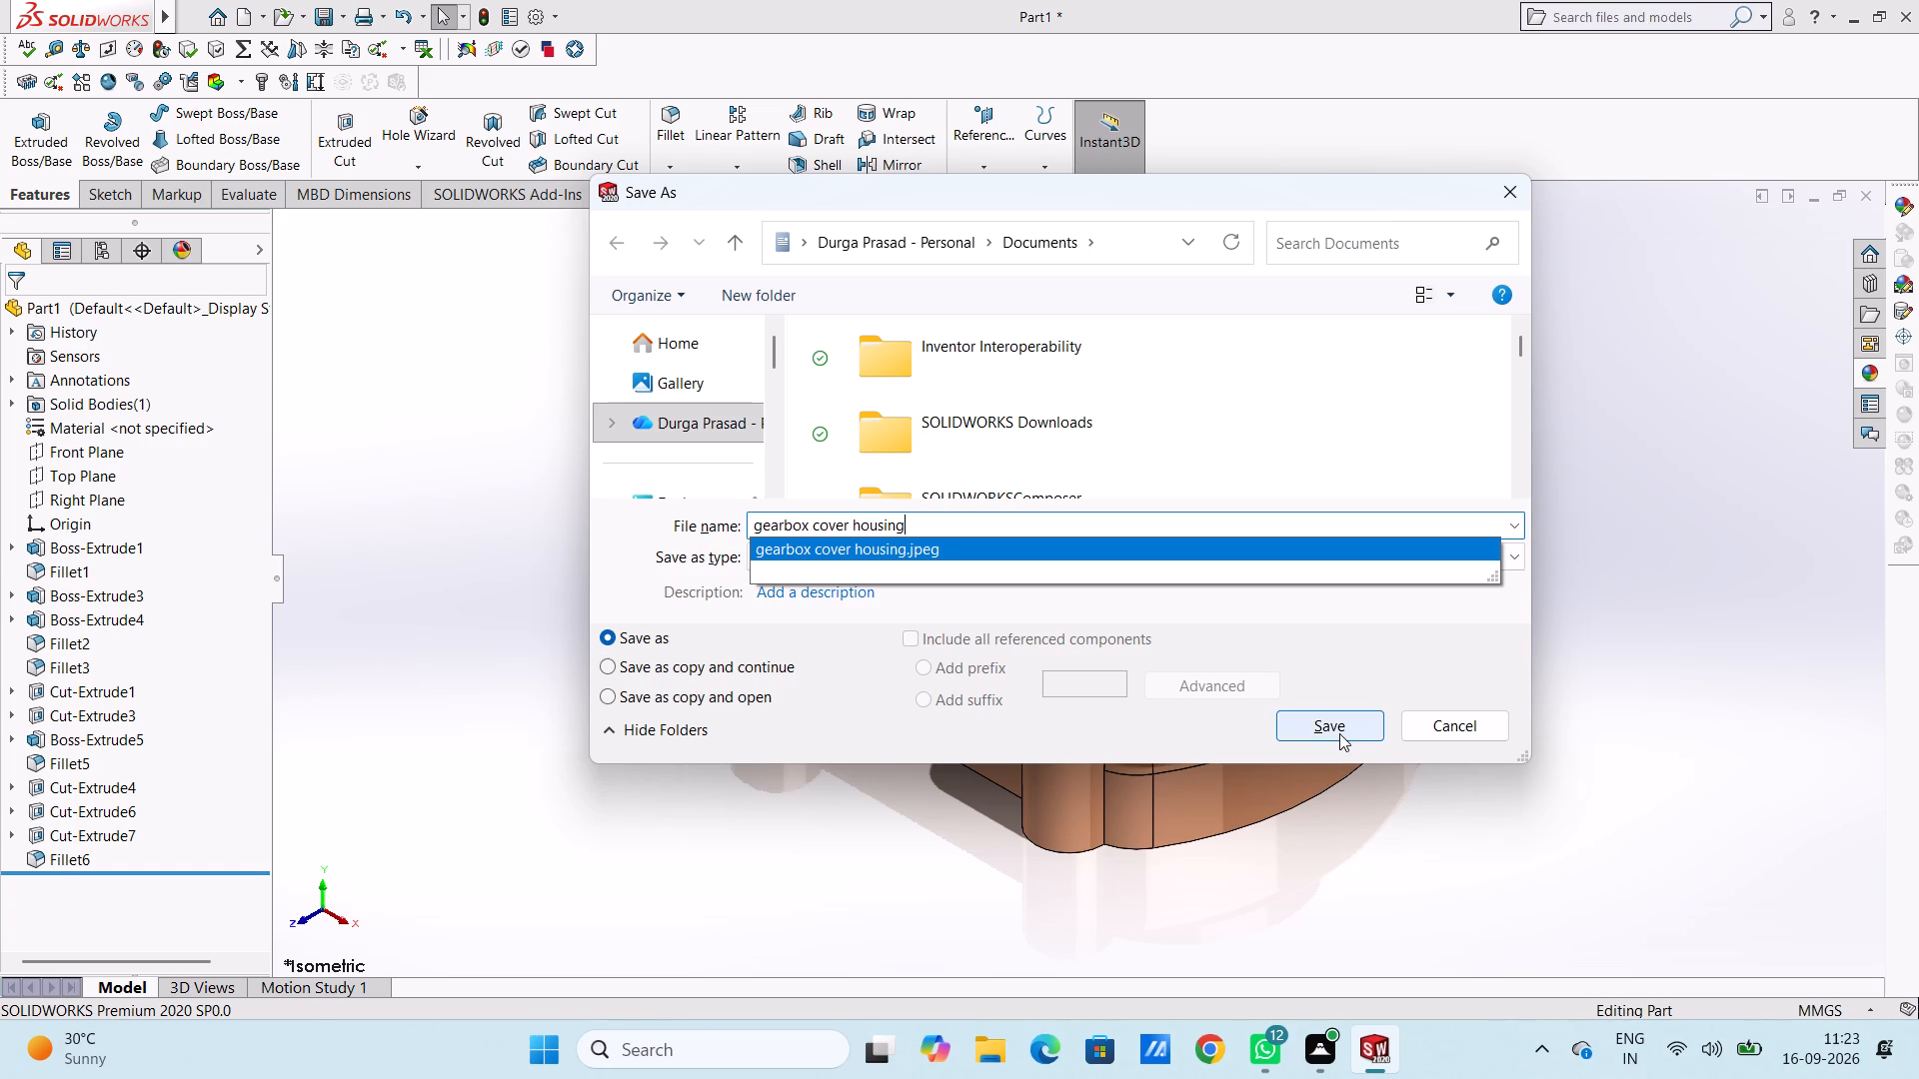
click(1346, 531)
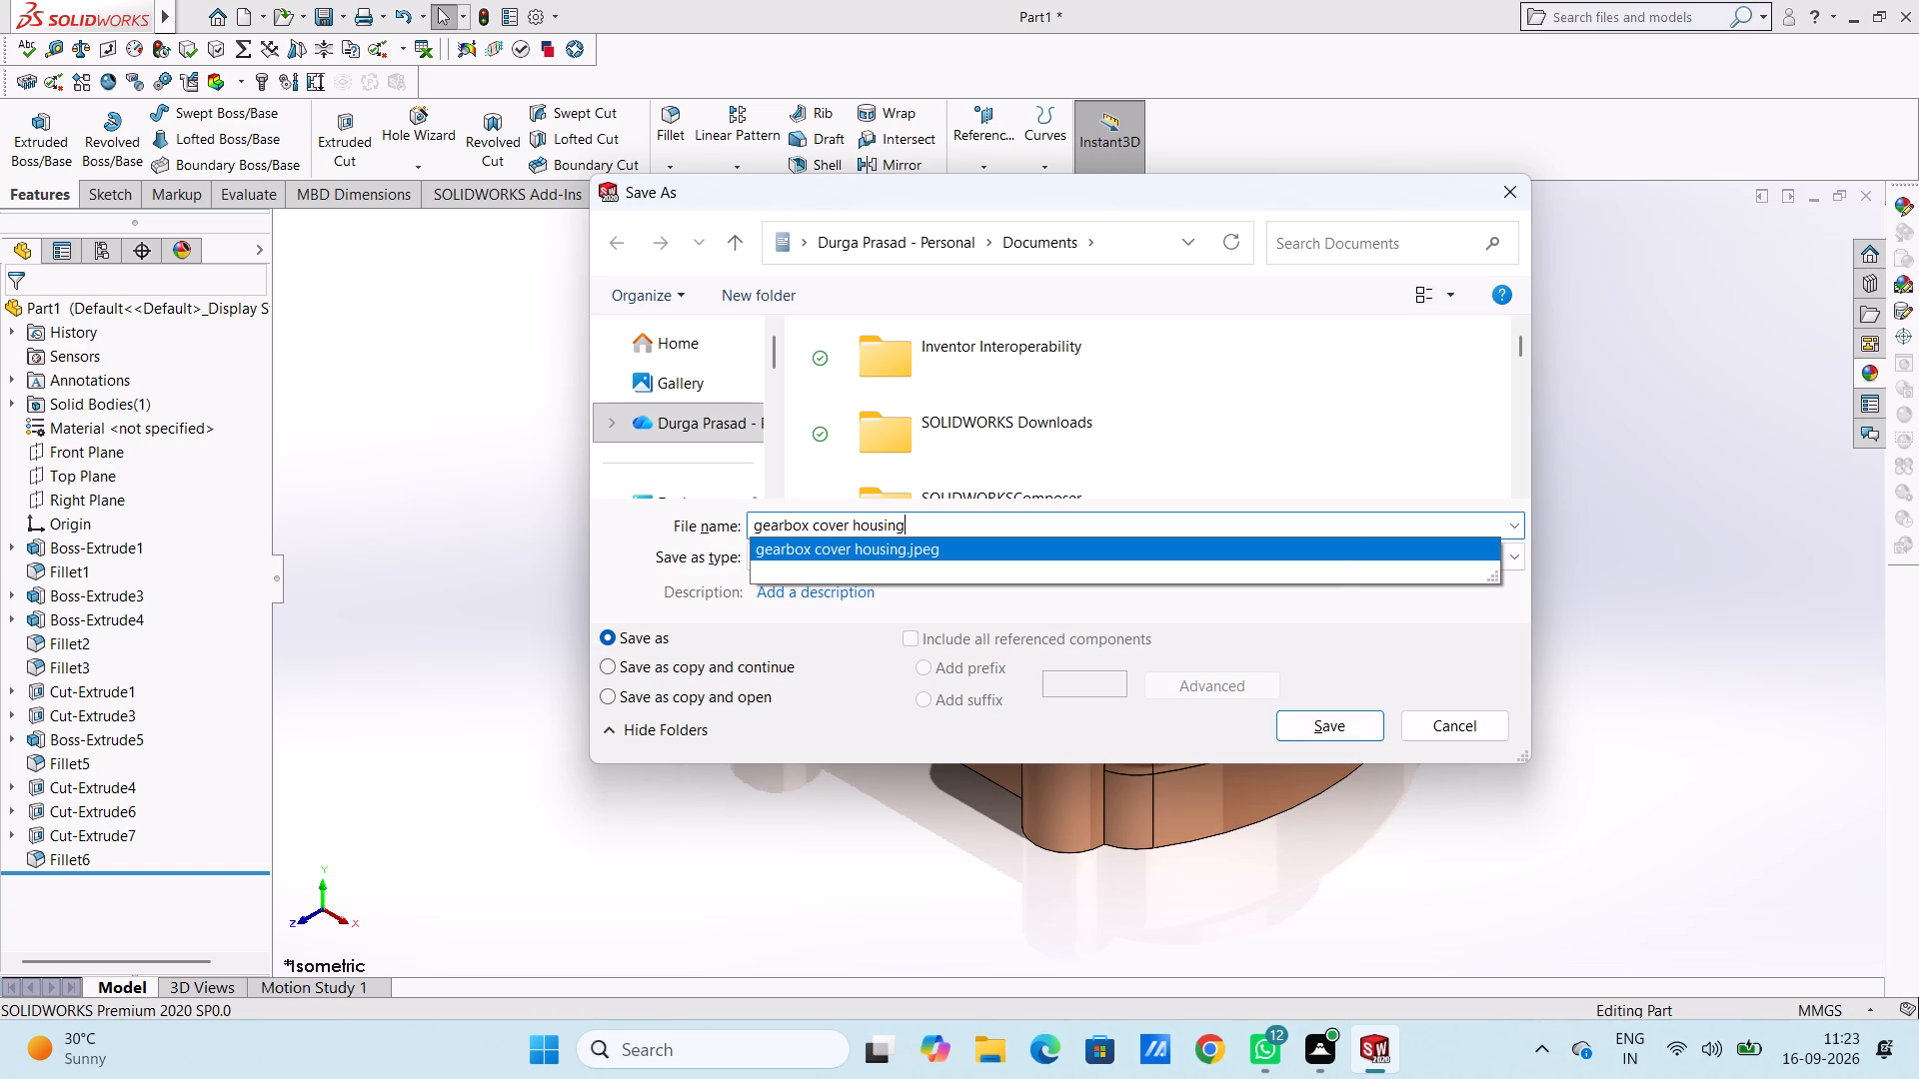
click(1346, 531)
click(1365, 725)
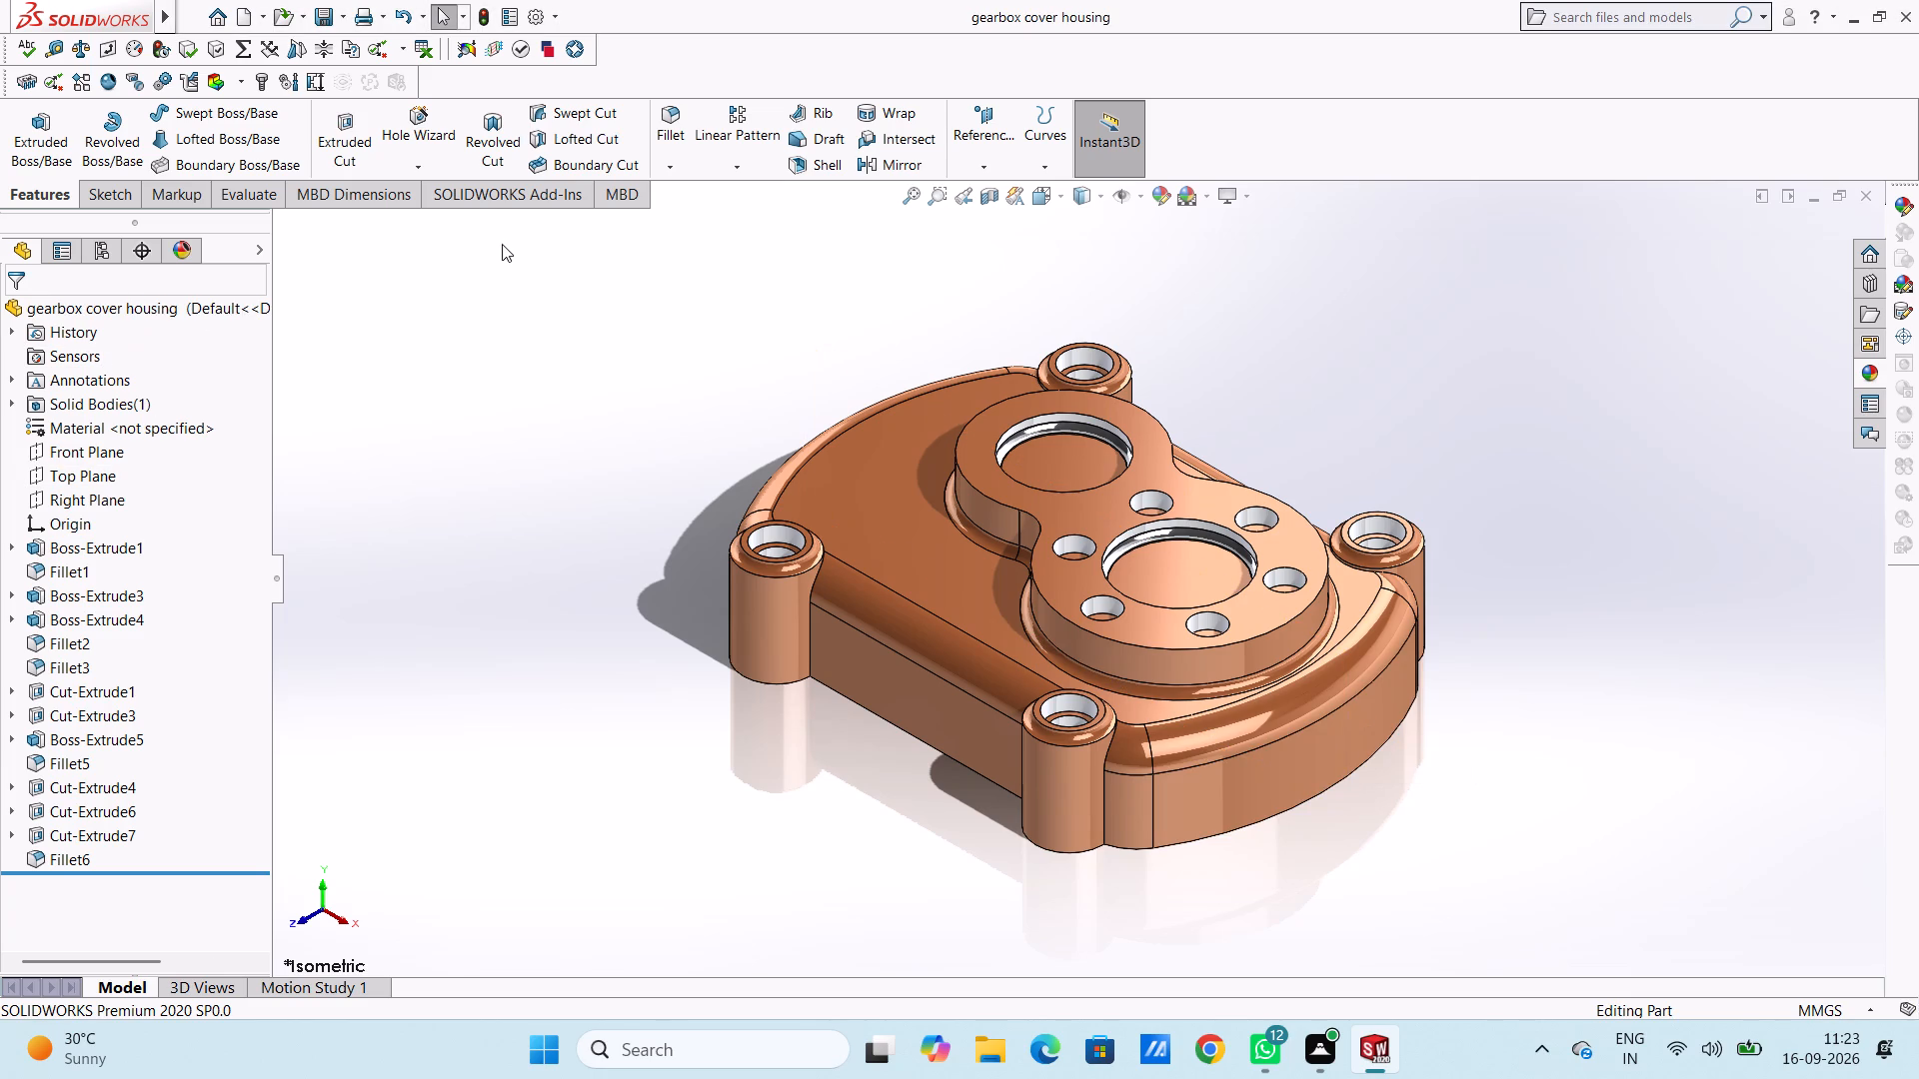
Save a copy of the part as an Adobe PDF named "gearbox cover housing" in the Documents folder.
click(342, 21)
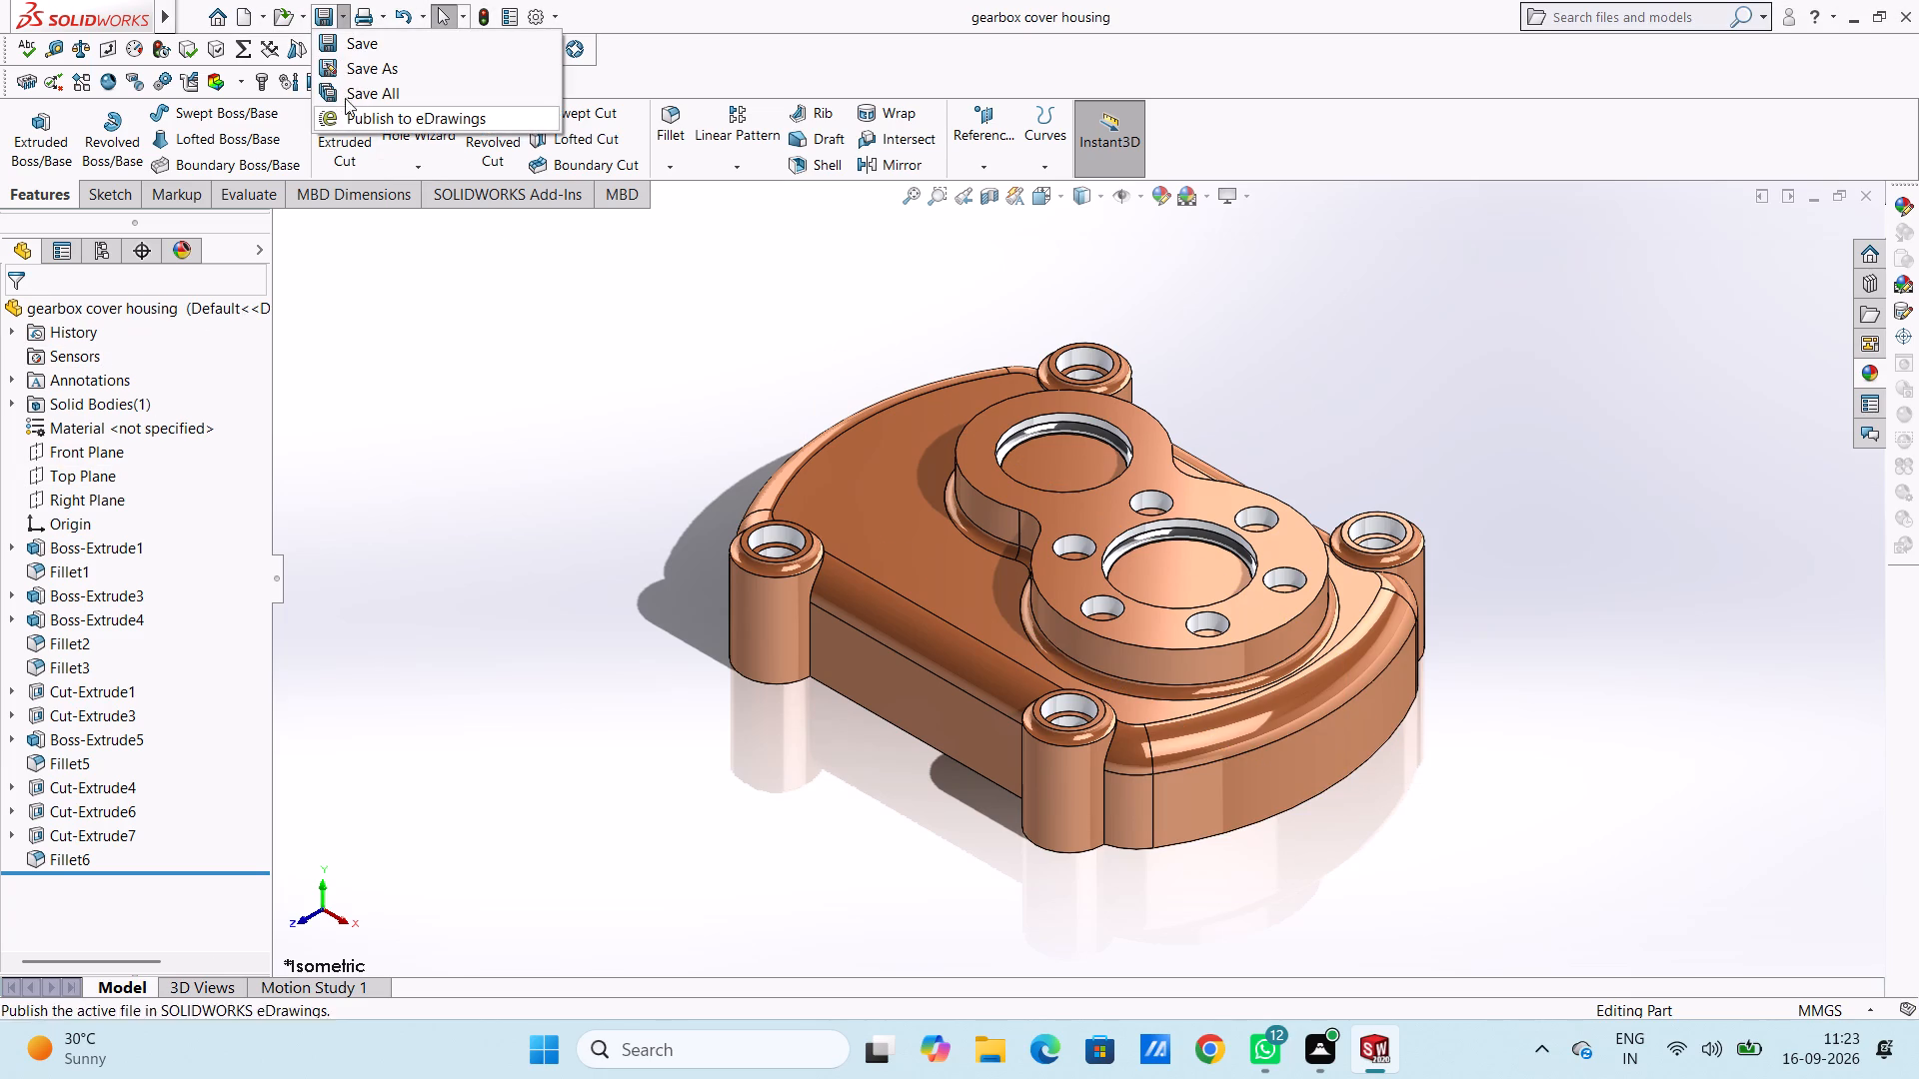
click(366, 67)
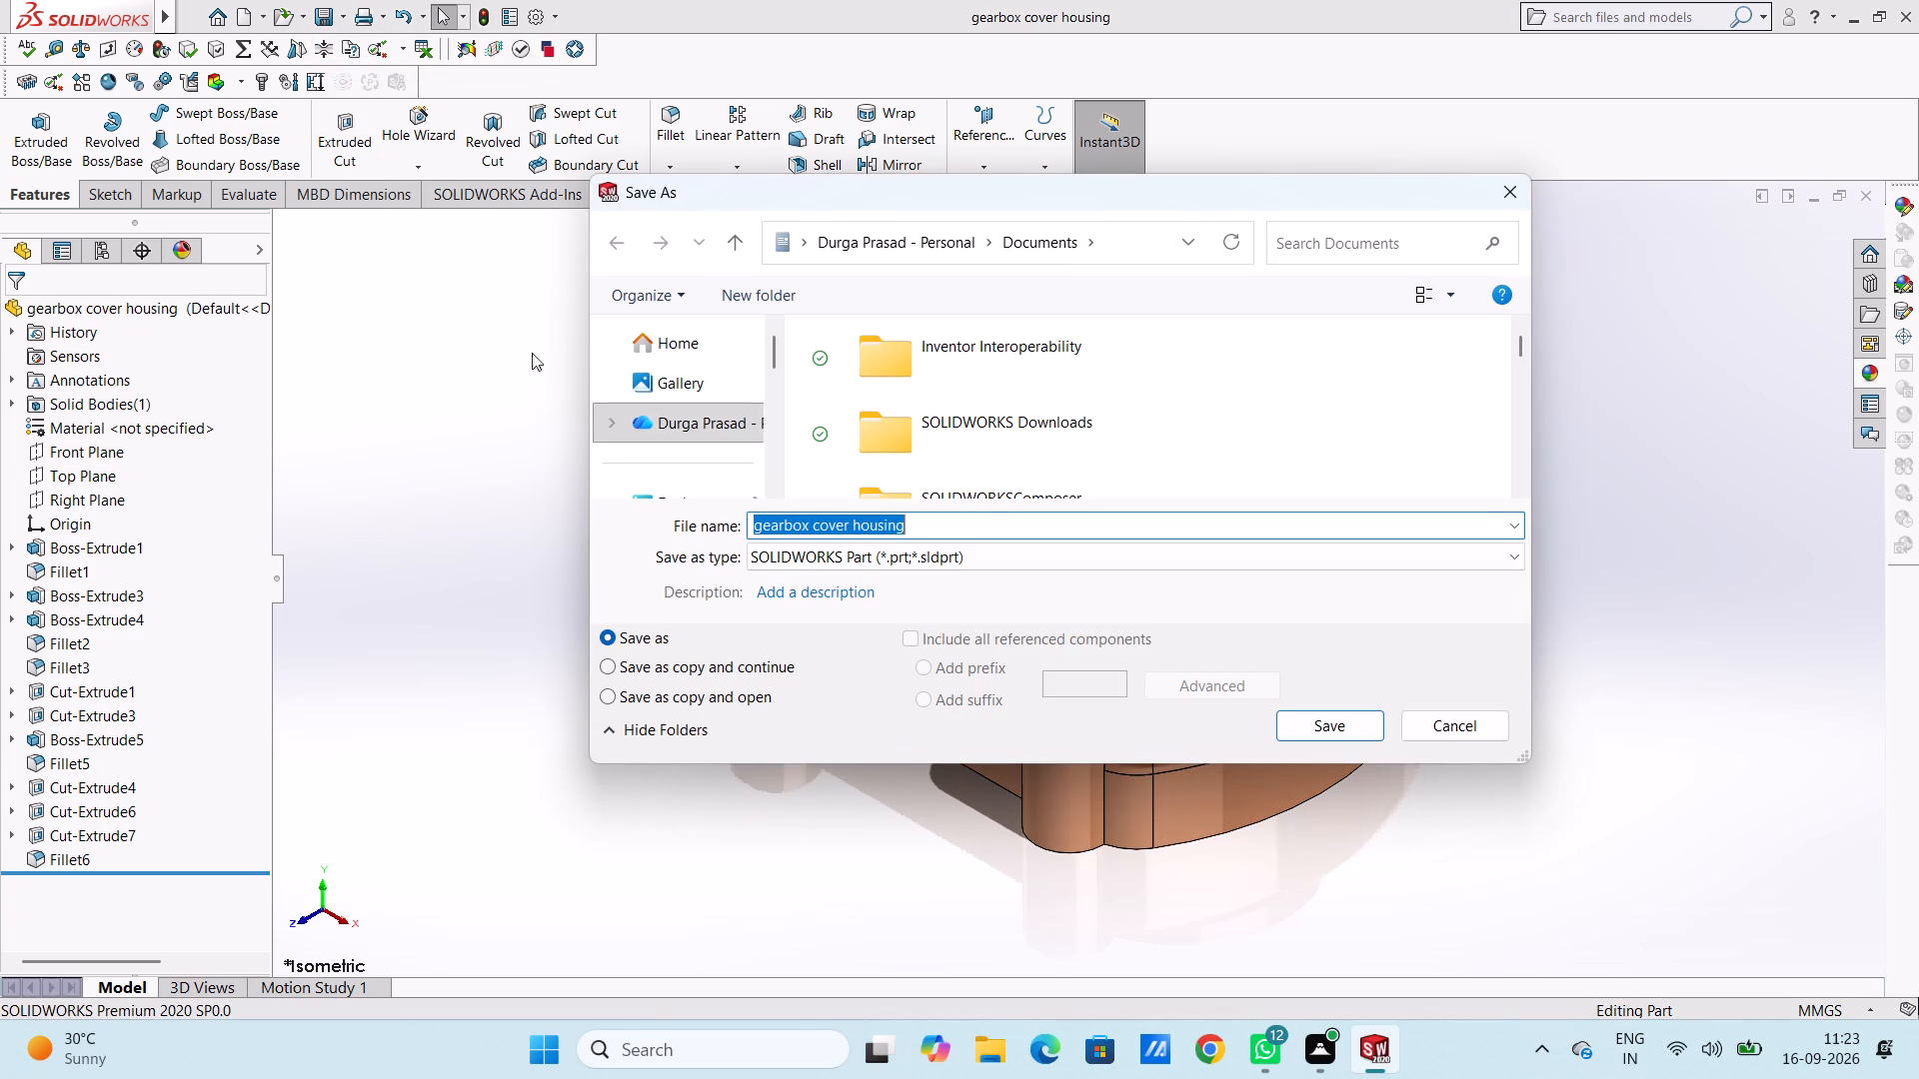
click(1005, 547)
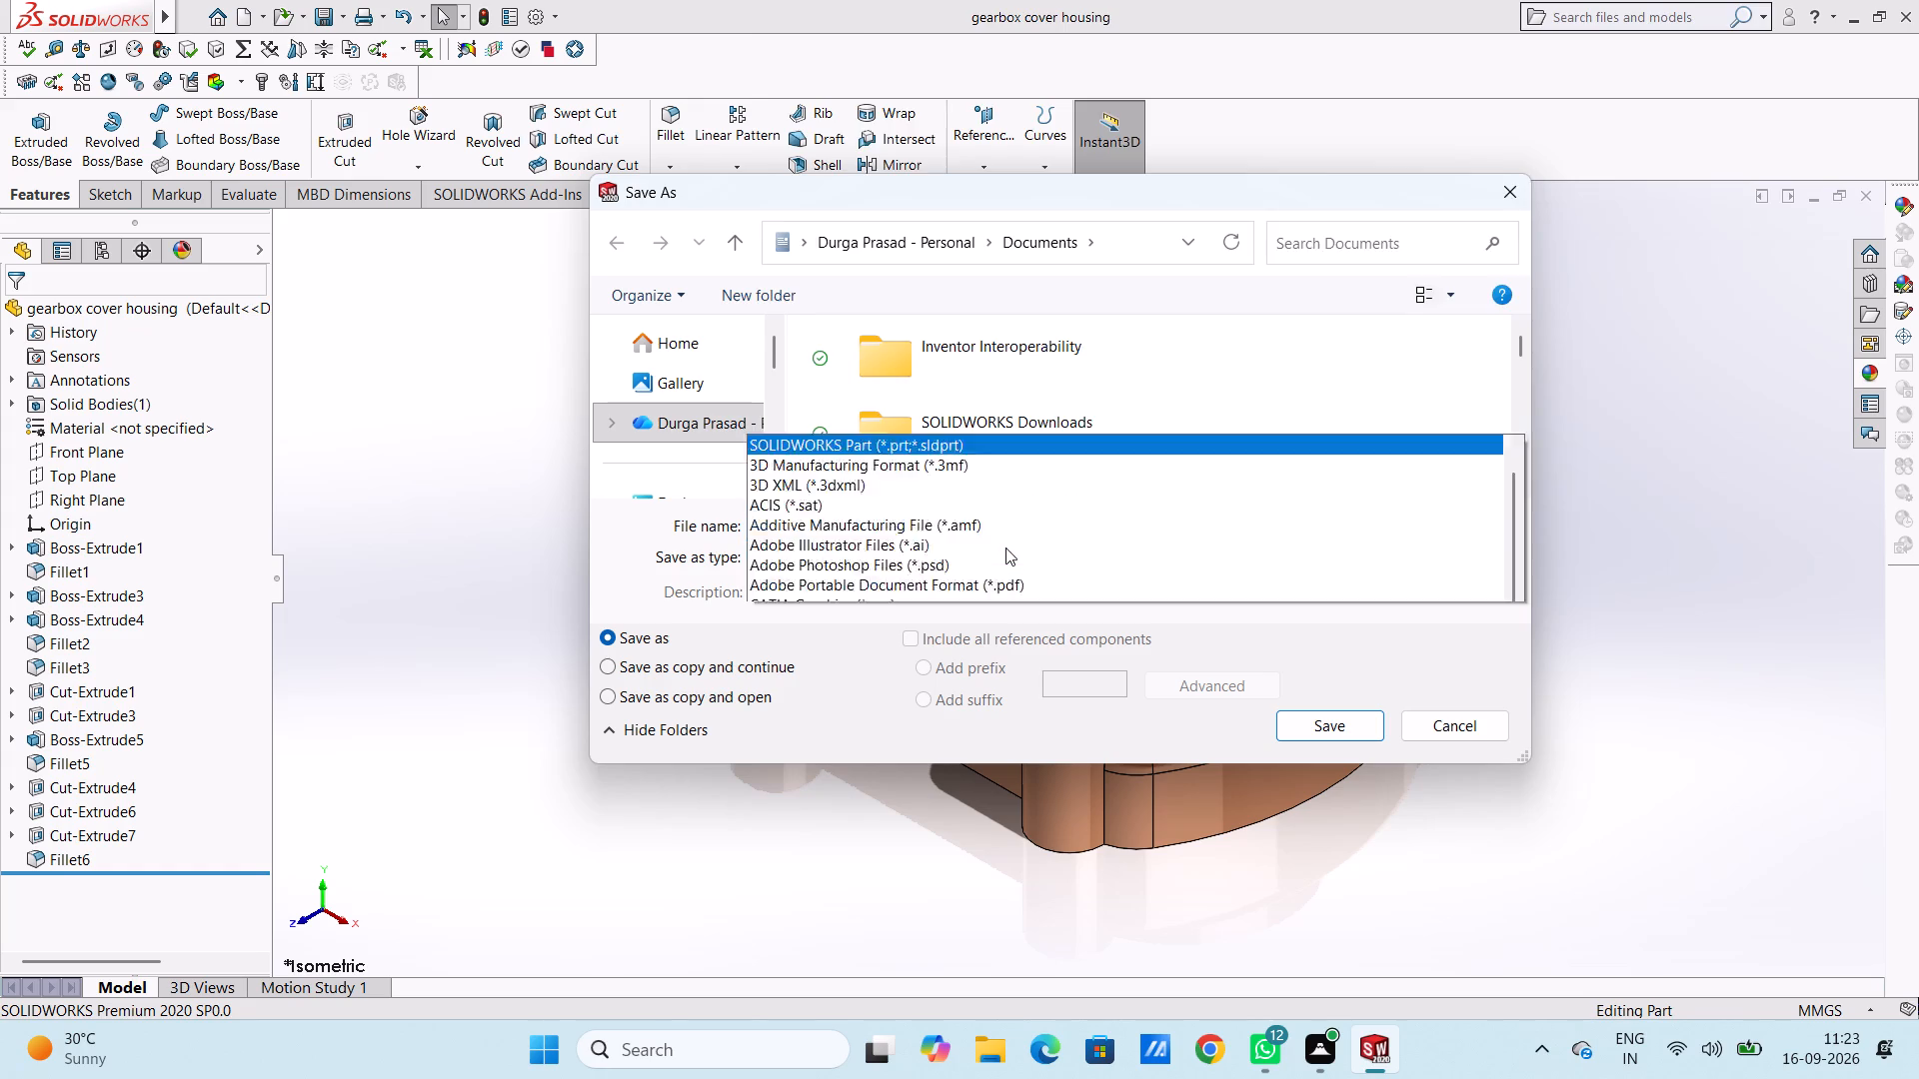
click(1027, 150)
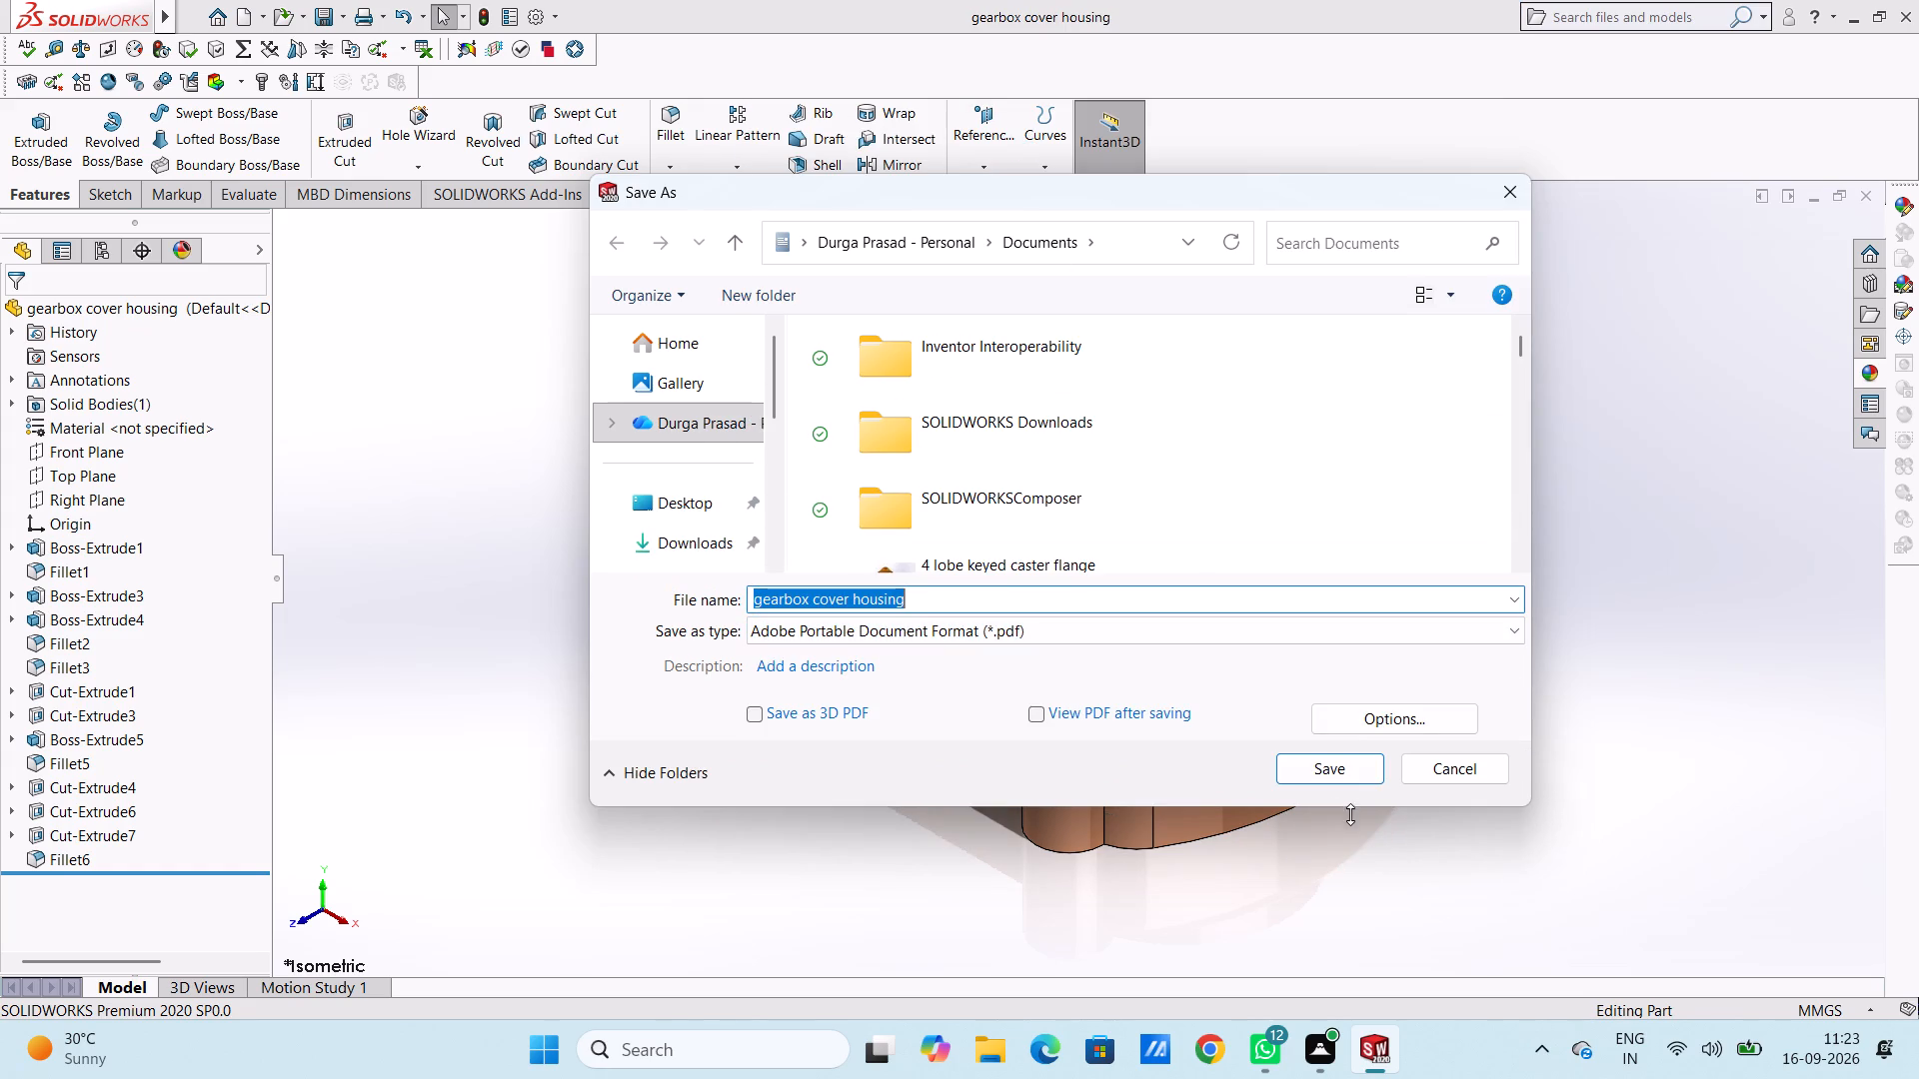
click(1347, 778)
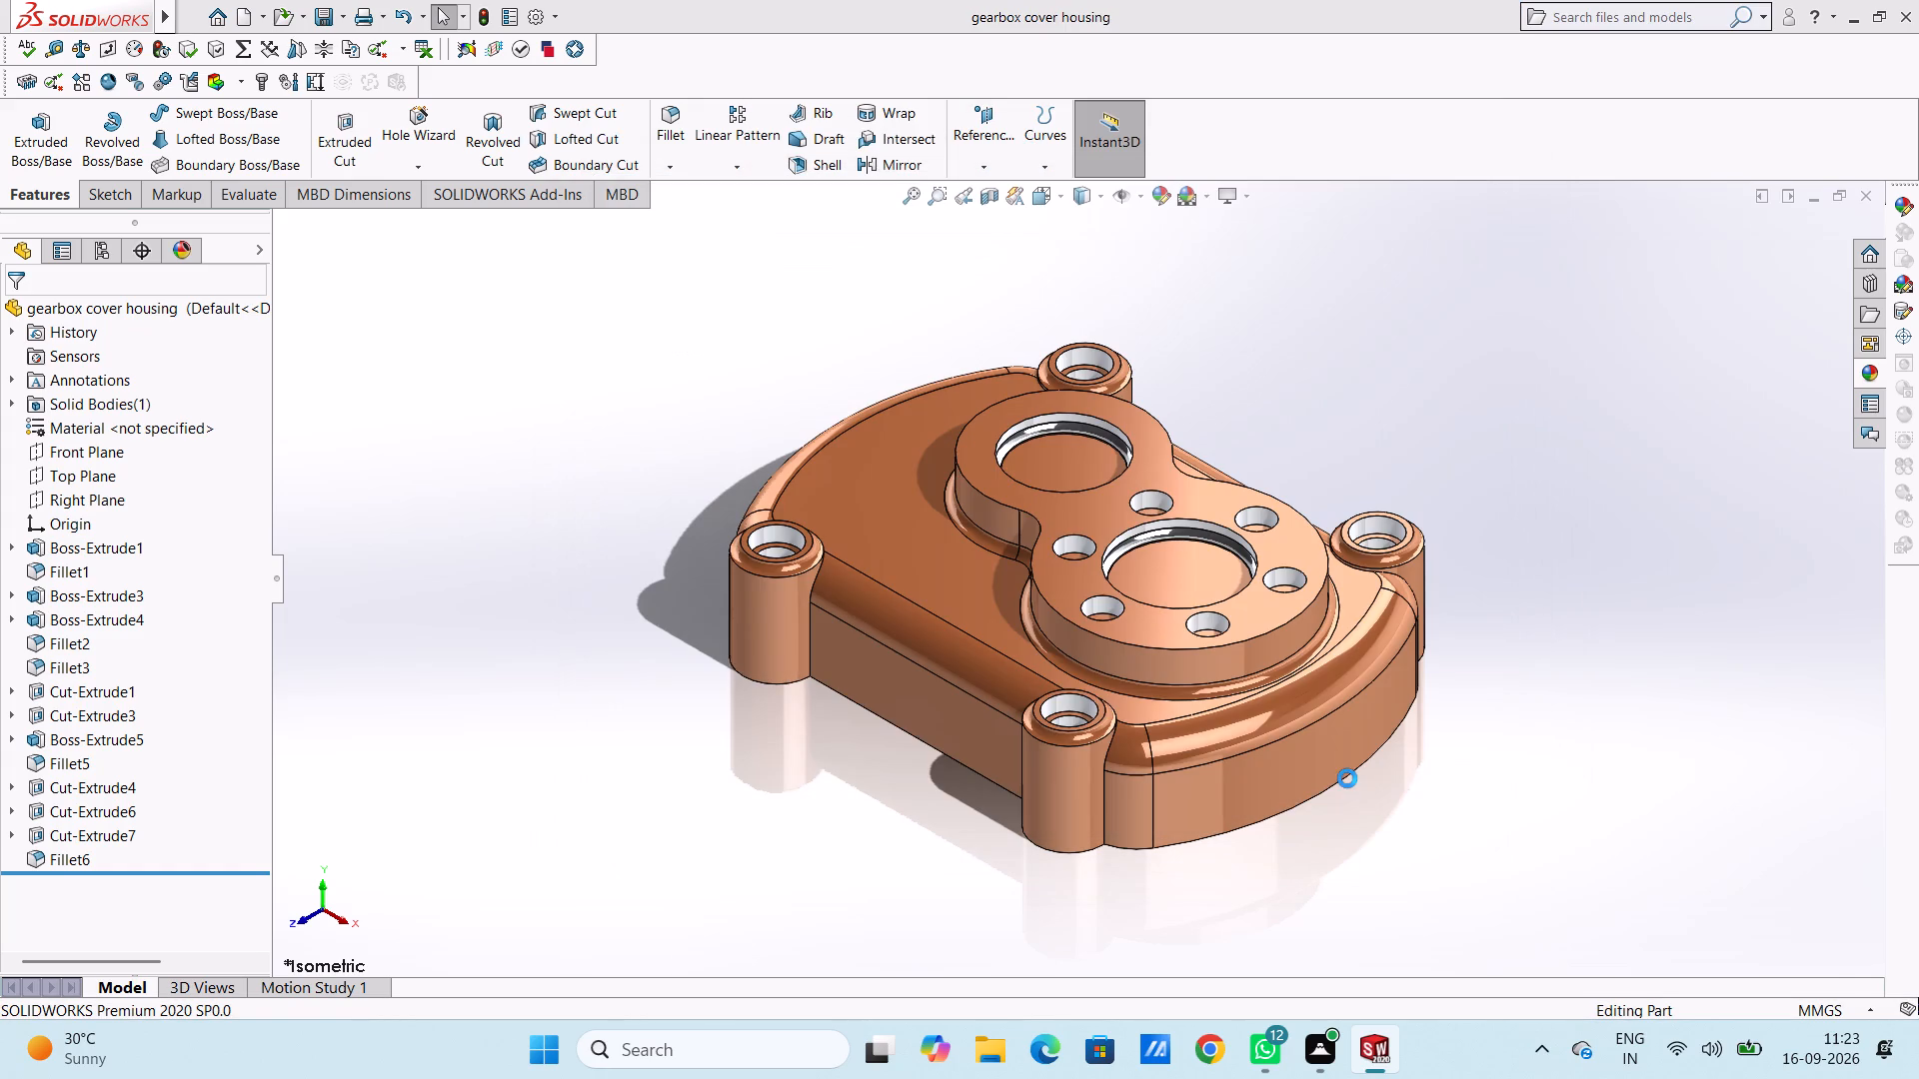